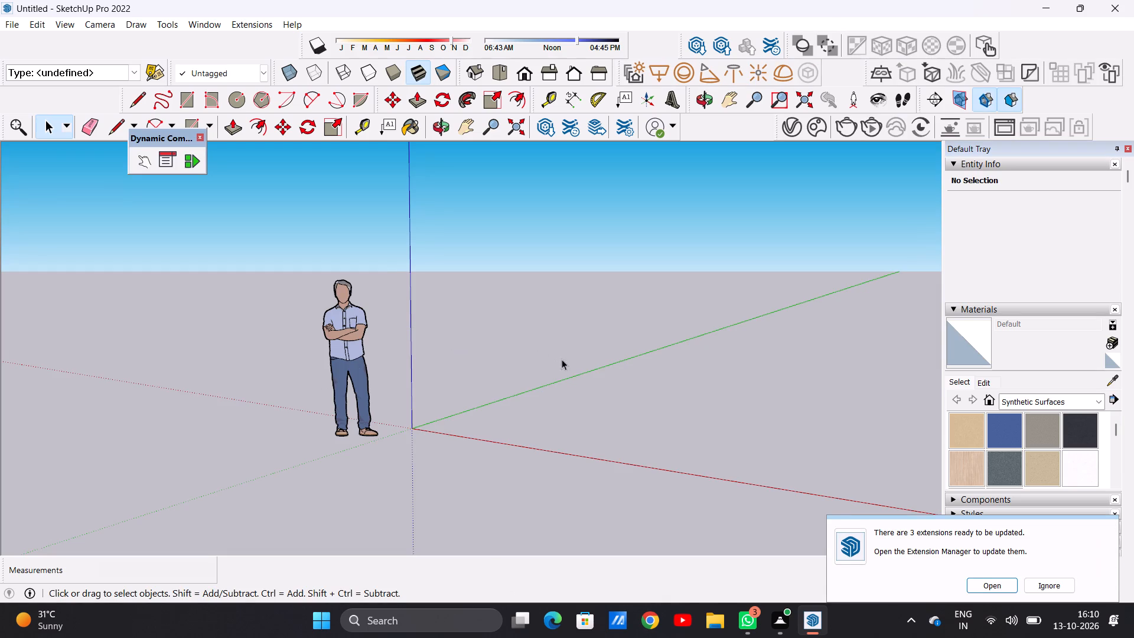
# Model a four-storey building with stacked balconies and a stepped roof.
# Switch to the top view and draw a rectangle about 10' 1" by 5' 11" on the ground near the origin.
pyautogui.scroll(5, 578, 367)
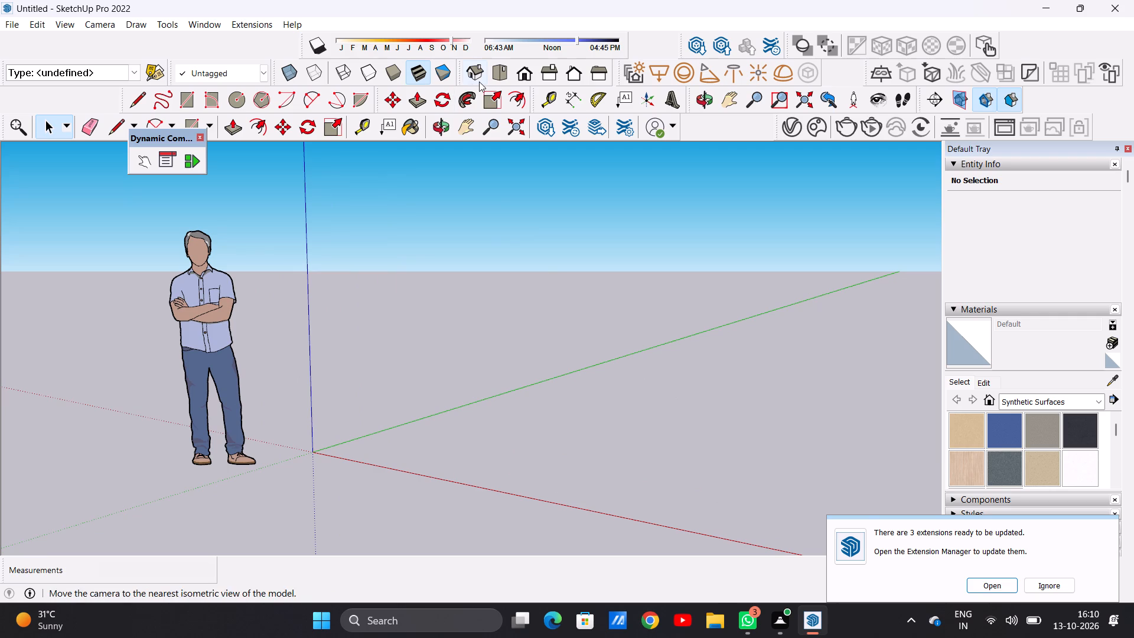
pyautogui.click(502, 76)
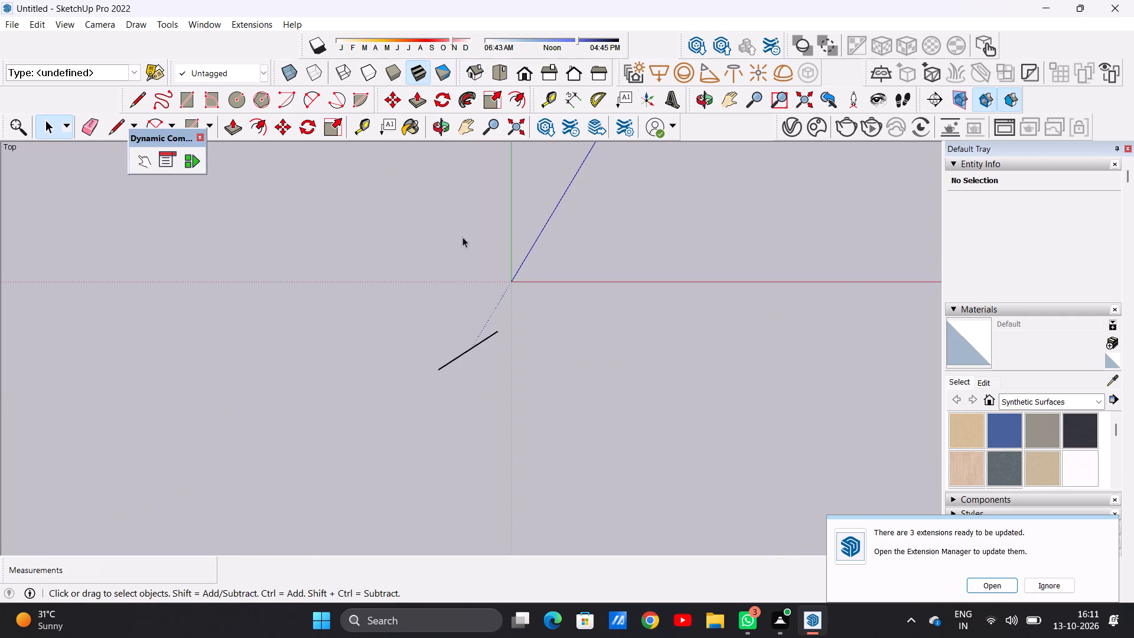
pyautogui.scroll(4, 753, 215)
pyautogui.scroll(9, 801, 226)
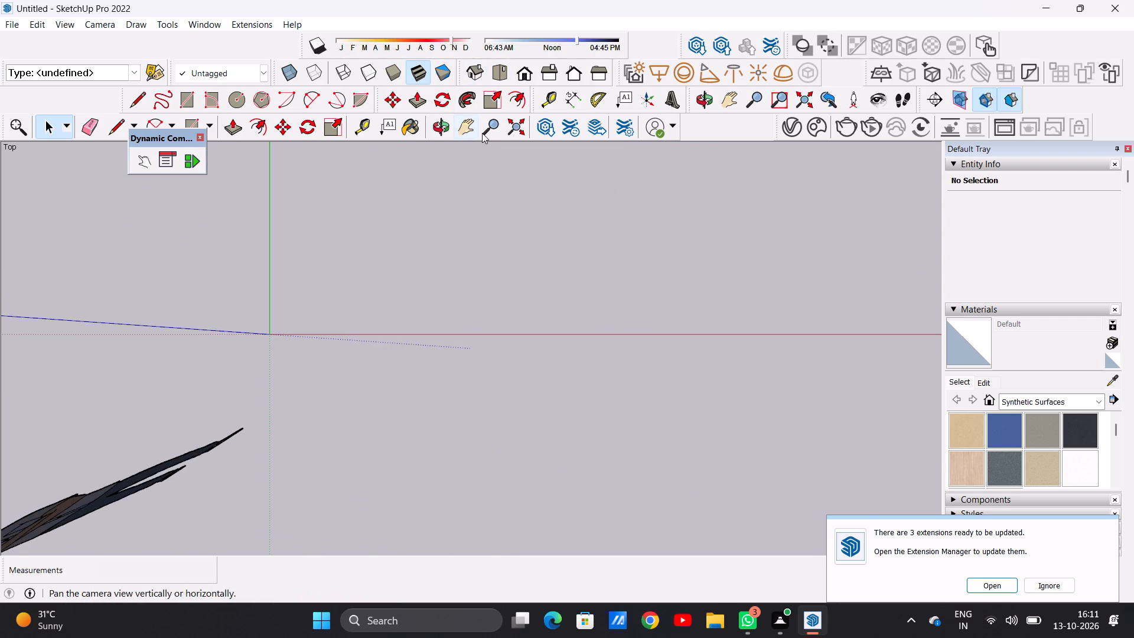
pyautogui.click(461, 125)
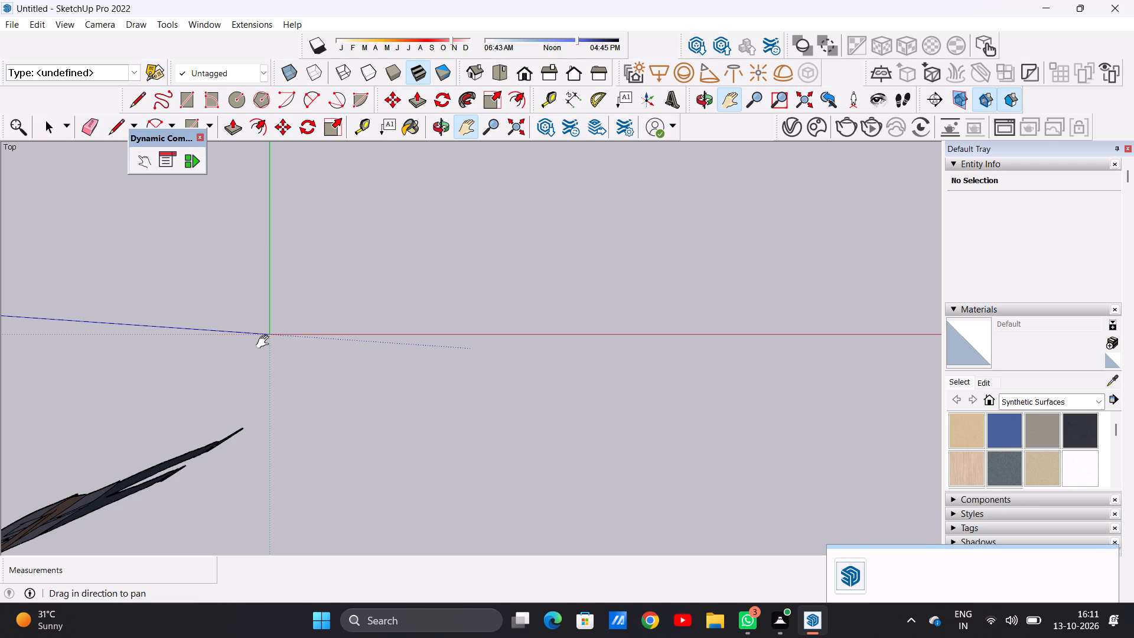
pyautogui.moveTo(276, 330); pyautogui.dragTo(24, 546)
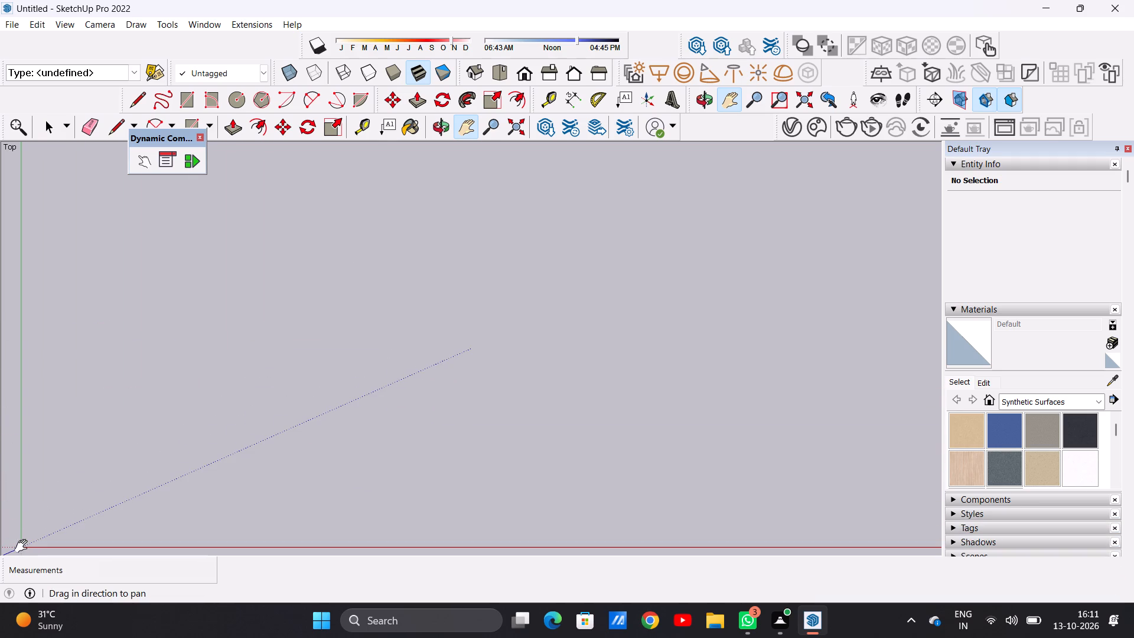
pyautogui.press('space')
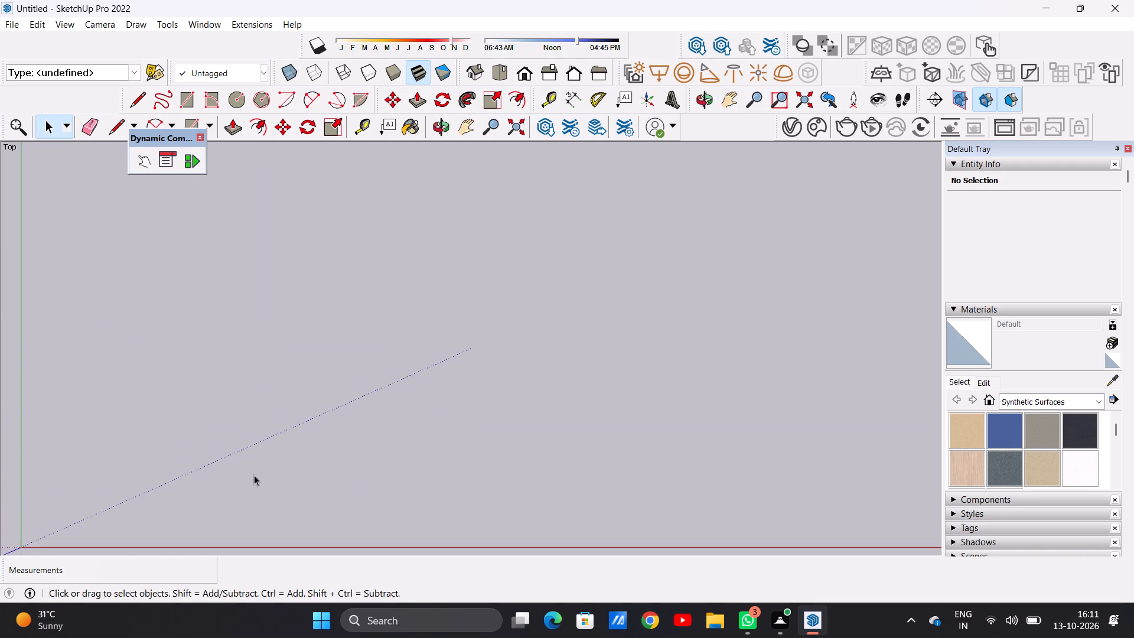
pyautogui.press('r')
pyautogui.click(210, 171)
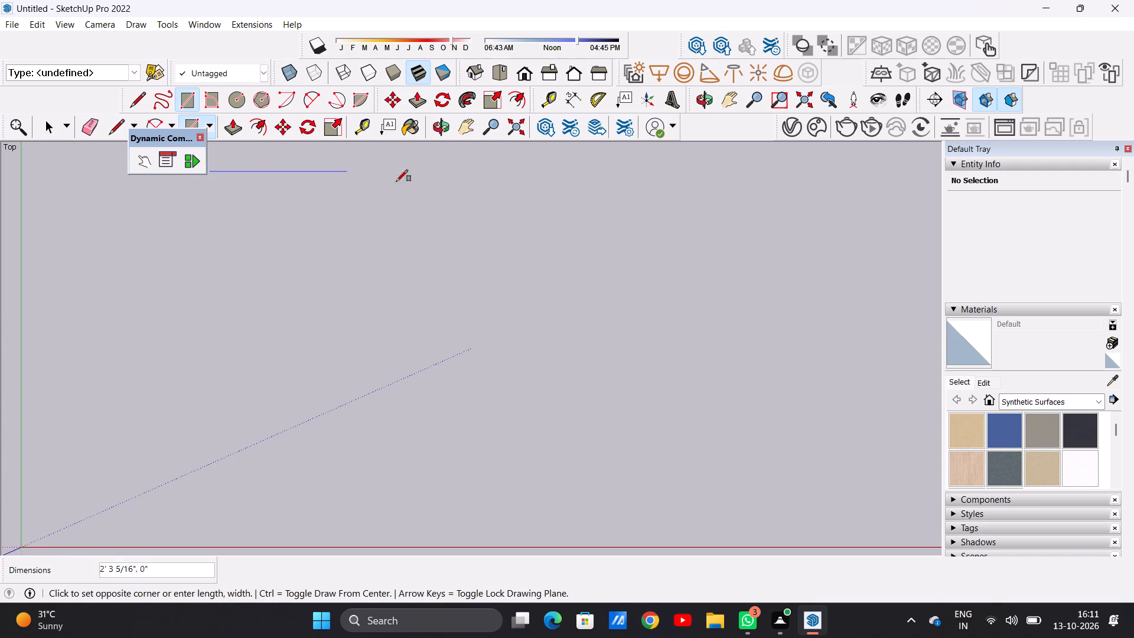
pyautogui.click(818, 530)
pyautogui.press('space')
# Select the whole rectangle with its edges and move it farther from the origin, mainly along the red axis.
pyautogui.scroll(-12, 370, 393)
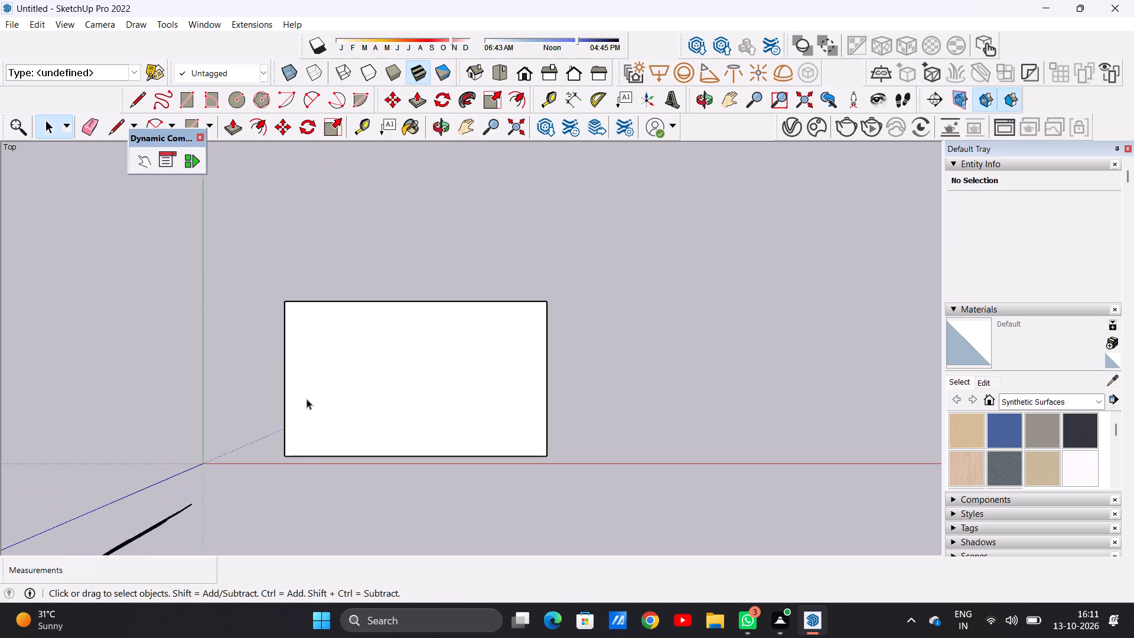
pyautogui.scroll(-3, 307, 399)
pyautogui.scroll(5, 525, 302)
pyautogui.scroll(5, 589, 311)
pyautogui.doubleClick(247, 436)
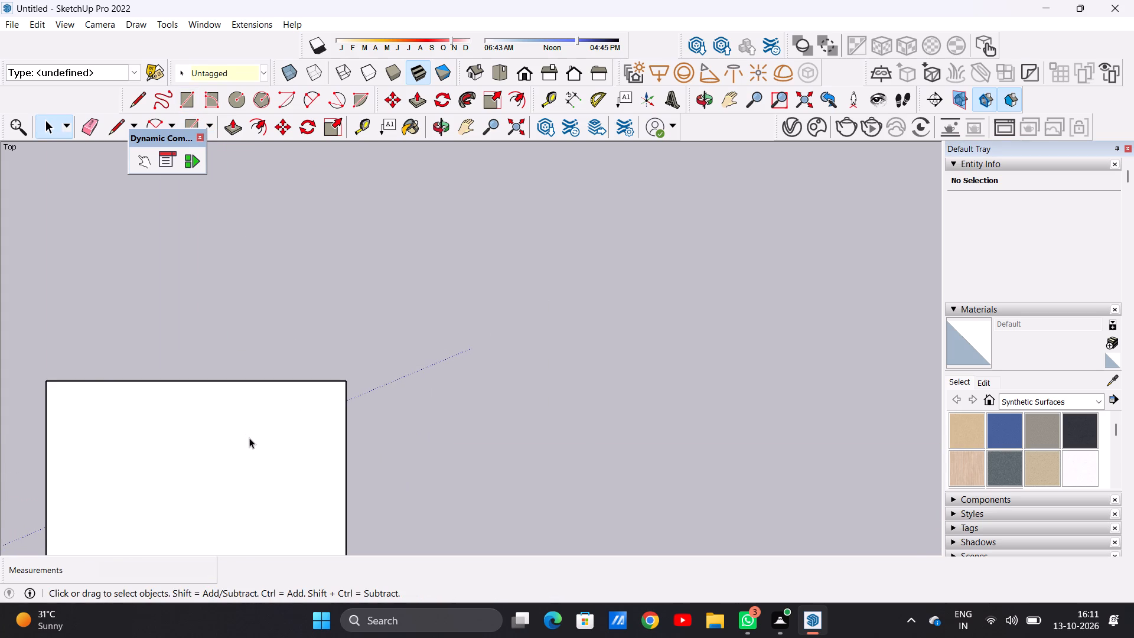
pyautogui.doubleClick(249, 438)
pyautogui.press('m')
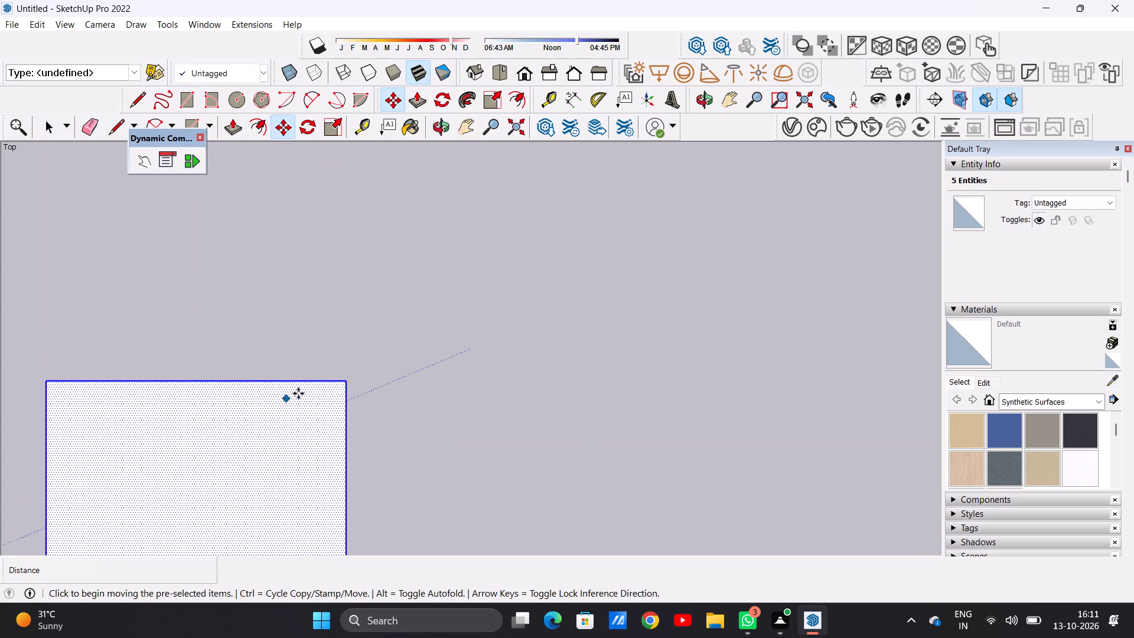
pyautogui.click(340, 379)
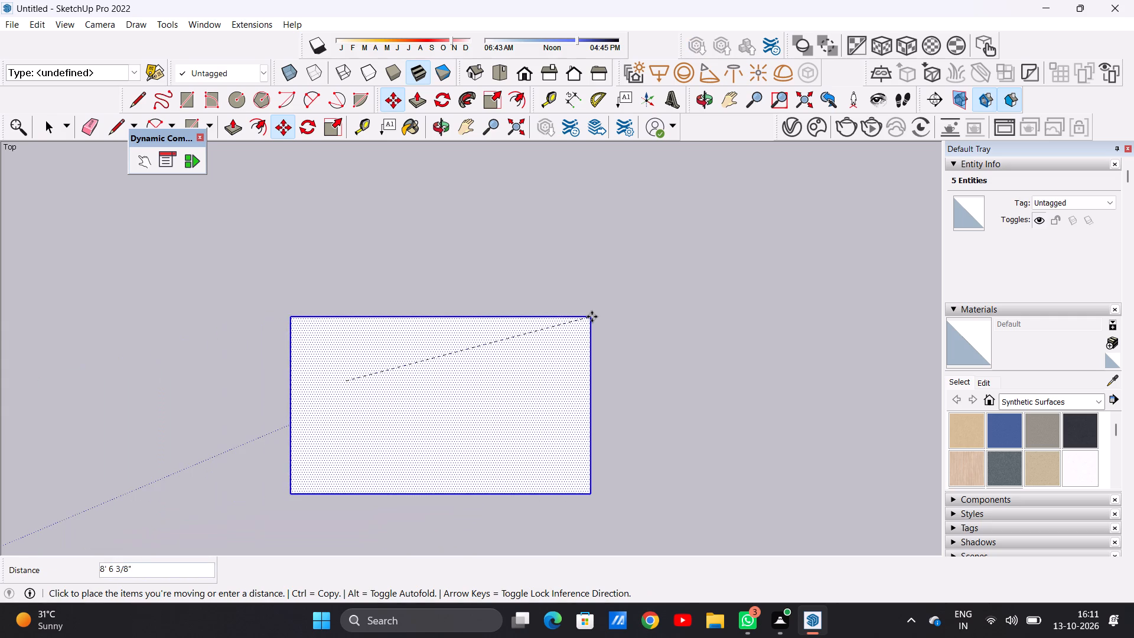
pyautogui.click(621, 311)
pyautogui.press('space')
pyautogui.click(681, 347)
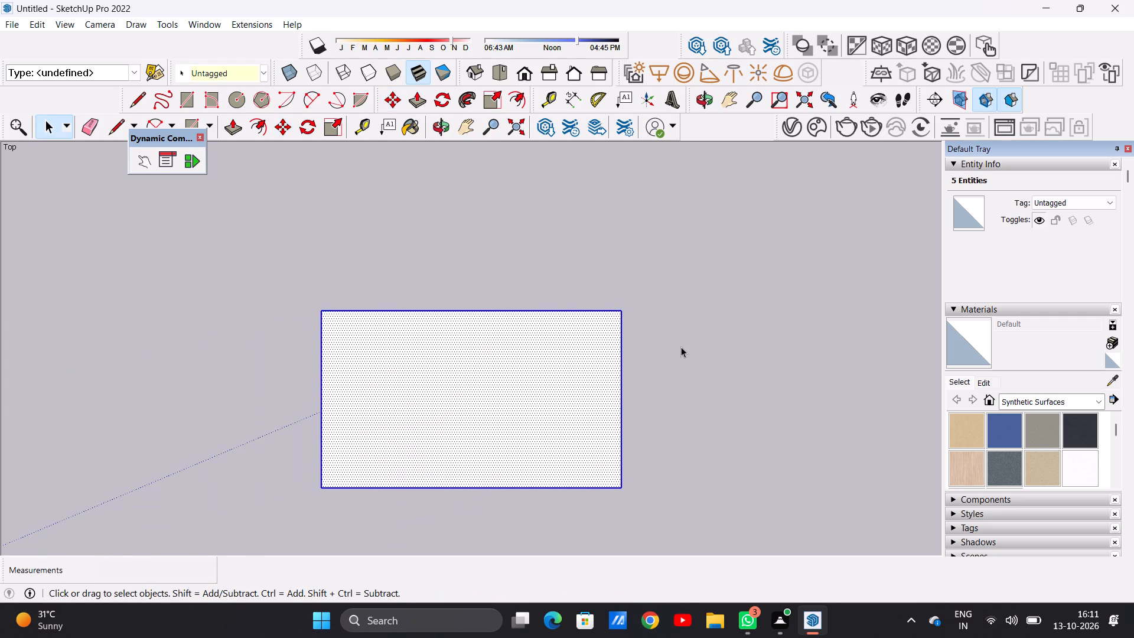
# Extend the rectangle about 3' 6" beyond its right-hand edge with an adjoining rectangle, and erase the shared edge.
pyautogui.scroll(2, 568, 400)
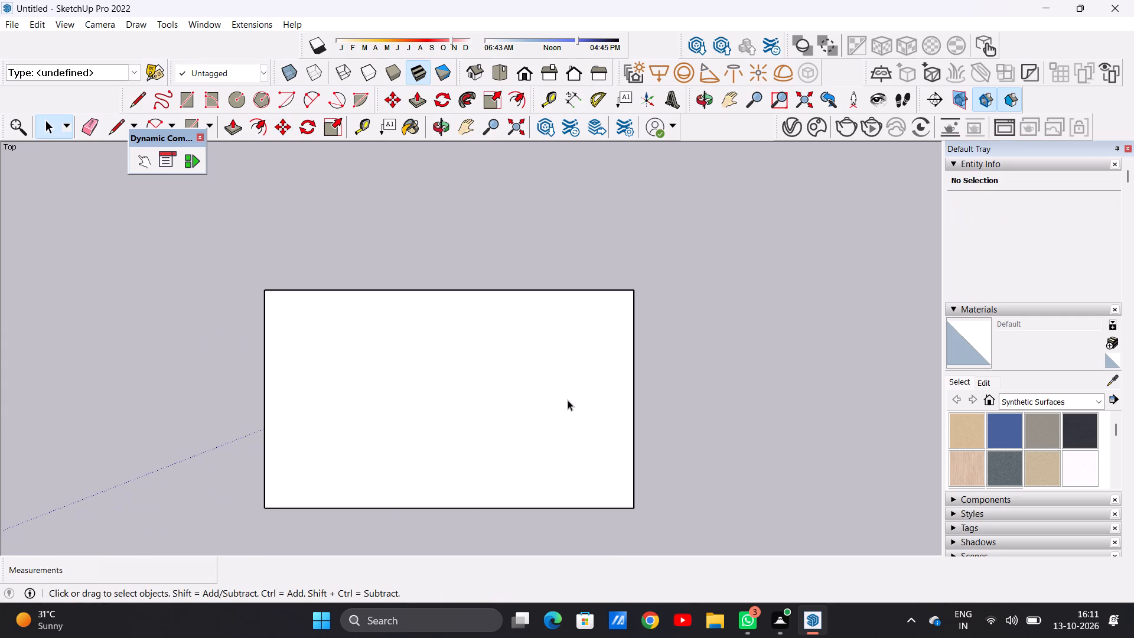
pyautogui.press('r')
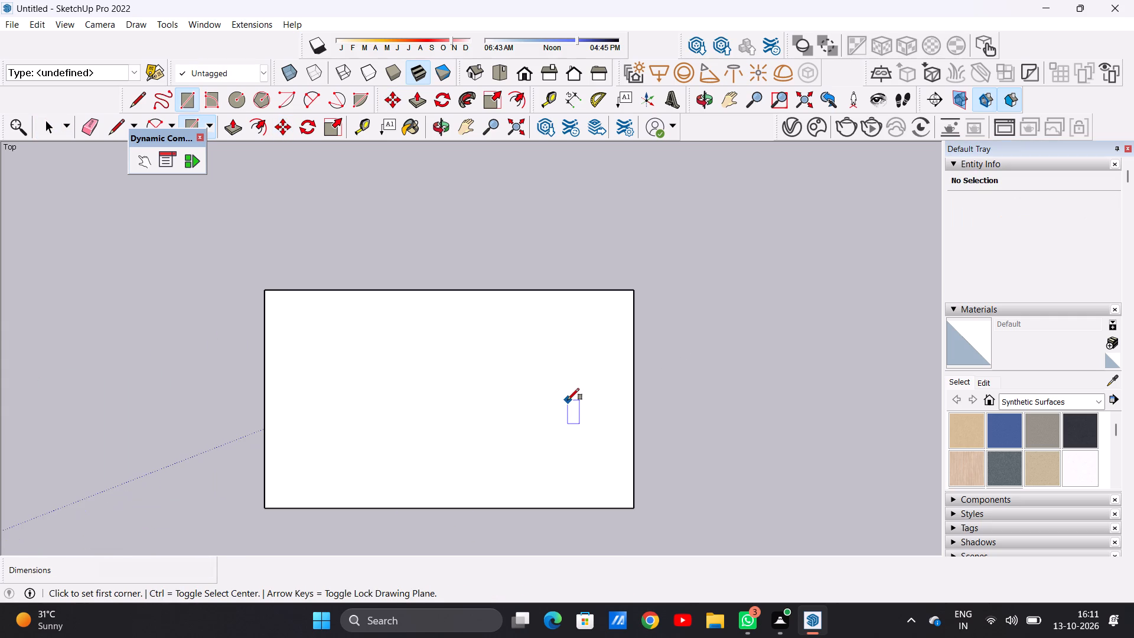
pyautogui.click(634, 292)
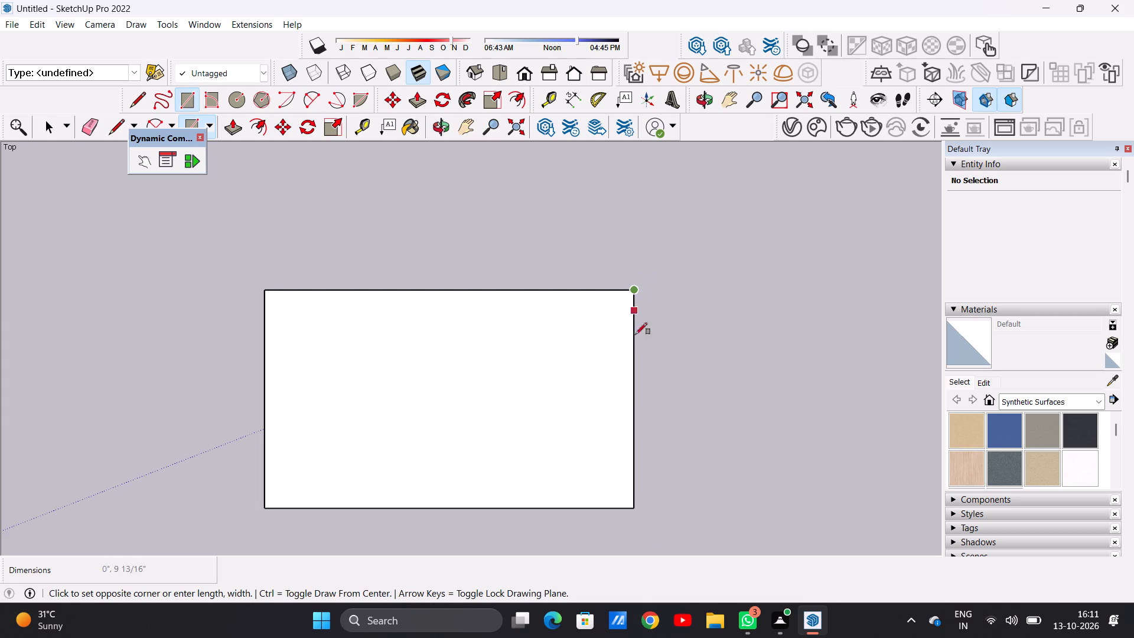
pyautogui.click(632, 512)
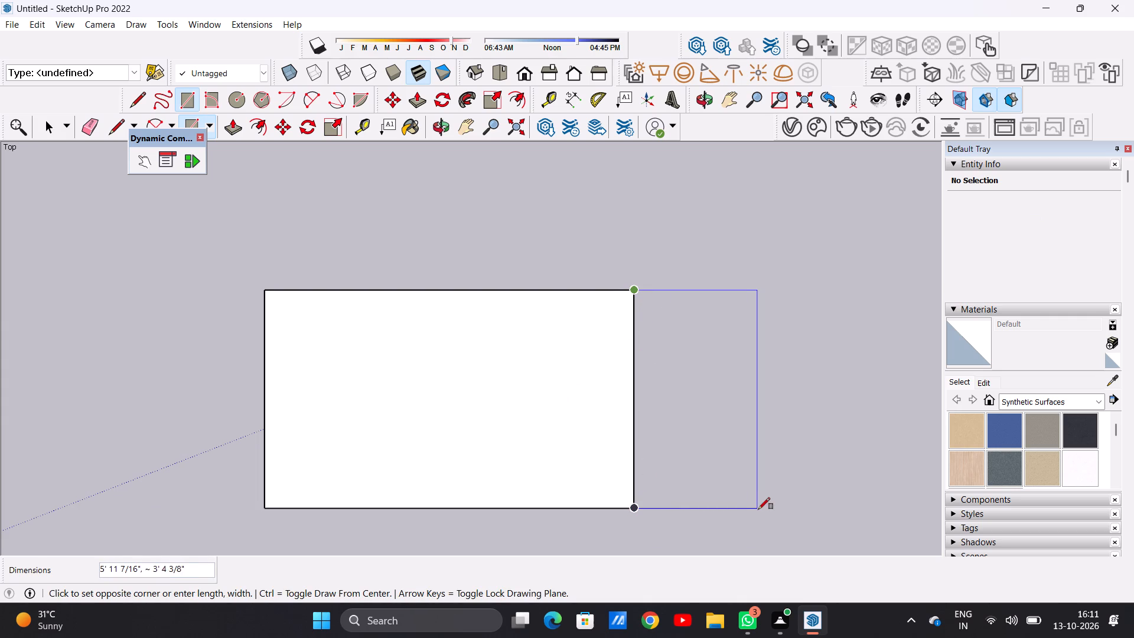
pyautogui.click(762, 508)
pyautogui.press('space')
pyautogui.write('e')
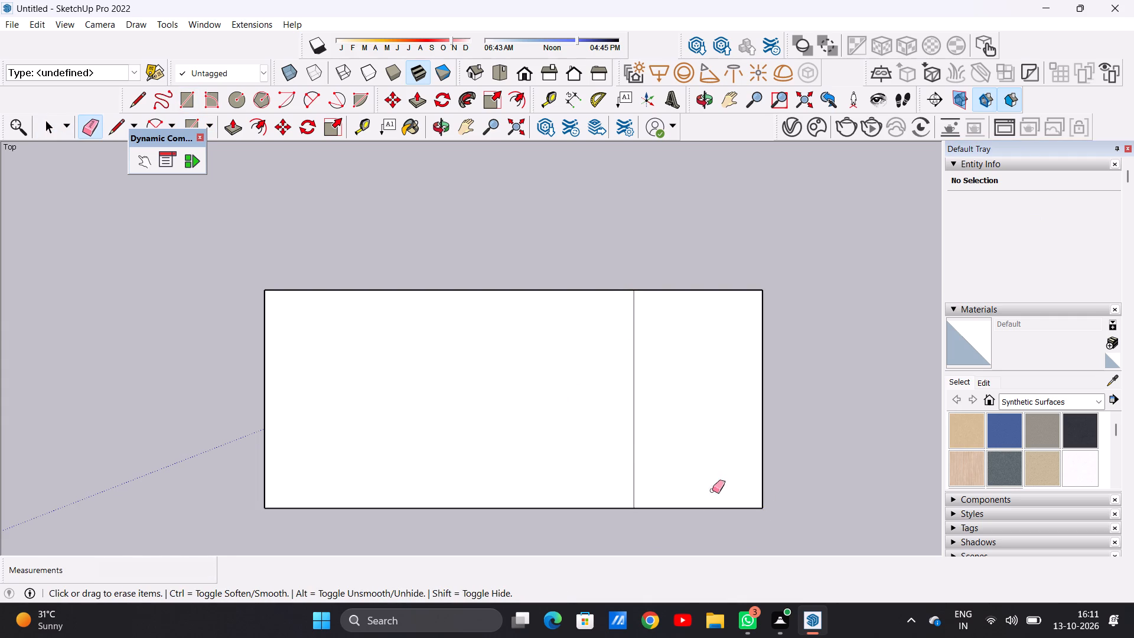
pyautogui.moveTo(622, 437); pyautogui.dragTo(649, 435)
# Add an adjoining strip about 13' 7" by 1' 1" along the rectangle's upper long edge and erase the dividing line.
pyautogui.scroll(-2, 504, 438)
pyautogui.scroll(2, 556, 411)
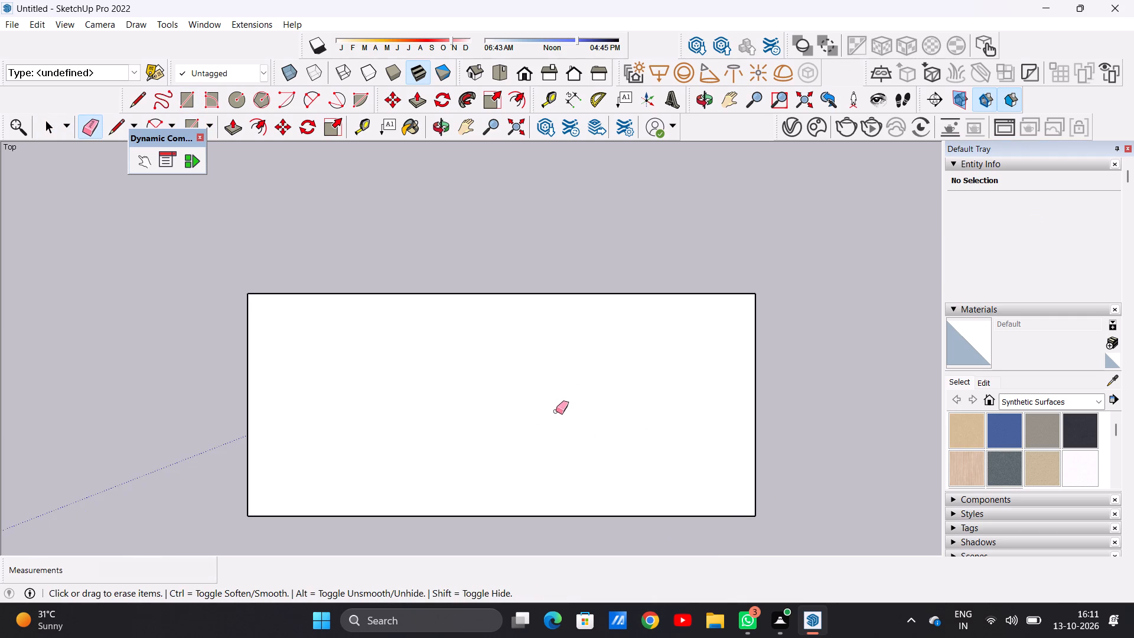
pyautogui.press('space')
pyautogui.write('r')
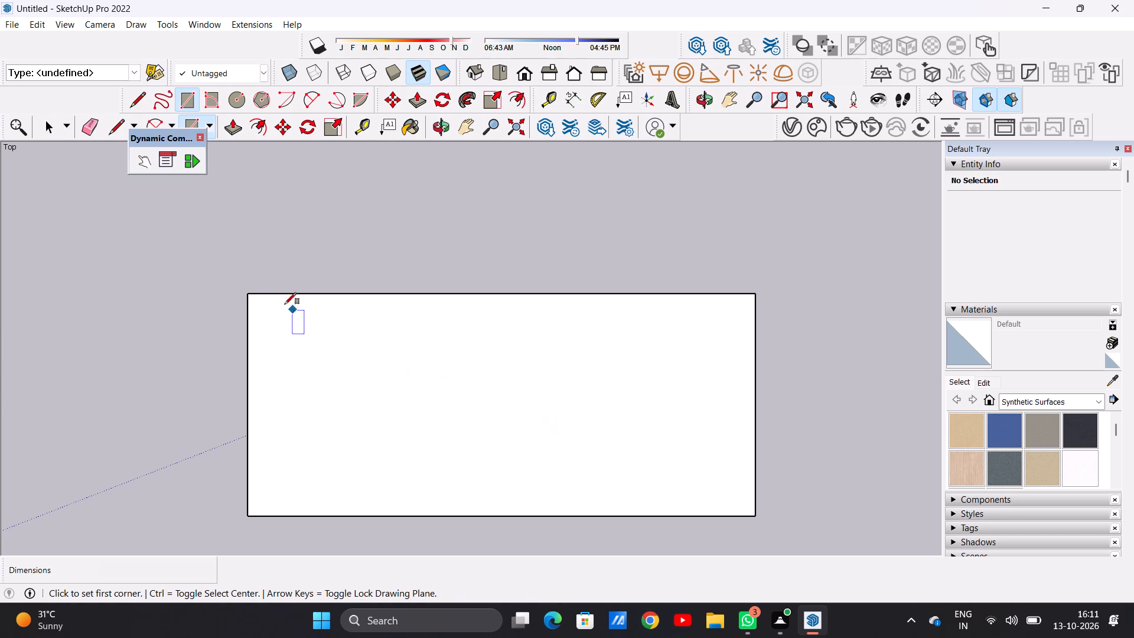
pyautogui.click(250, 292)
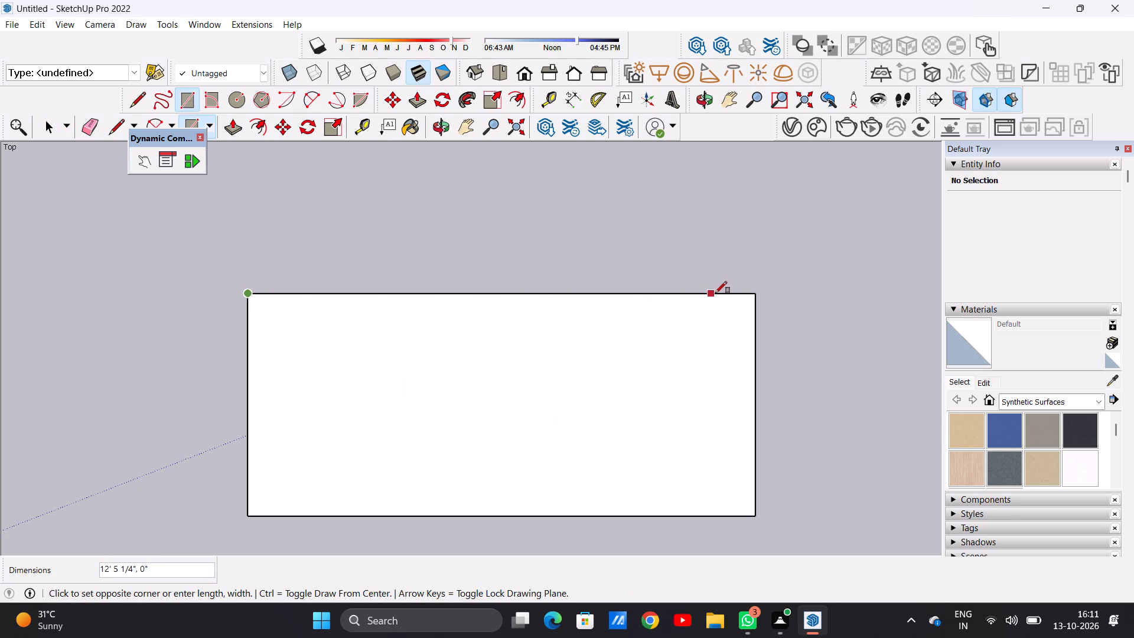
pyautogui.click(755, 294)
pyautogui.click(761, 253)
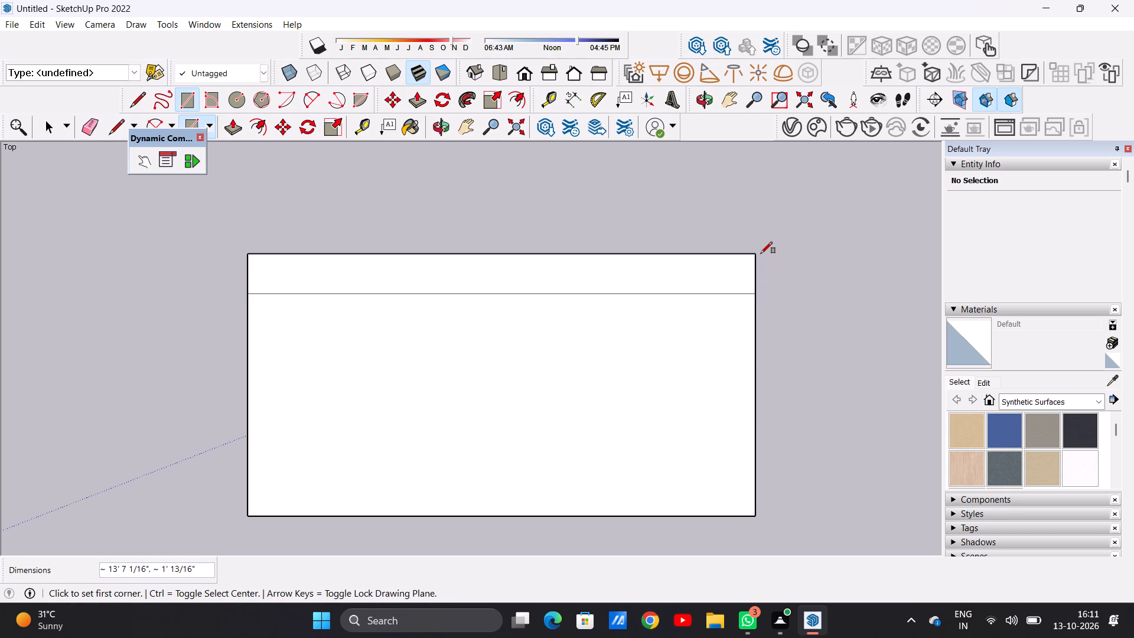
pyautogui.press('space')
pyautogui.write('e')
pyautogui.moveTo(675, 282); pyautogui.dragTo(675, 303)
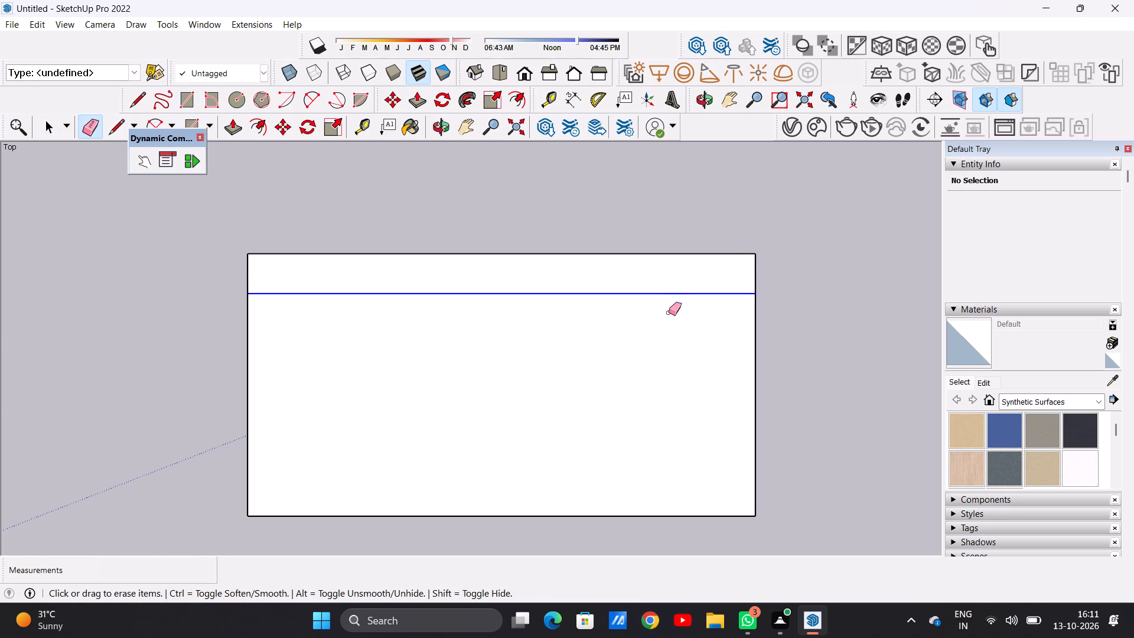
# Add an adjoining rectangle about 7' by 2' along the face's right-hand edge and erase the dividing line.
pyautogui.scroll(-2, 540, 370)
pyautogui.scroll(2, 676, 369)
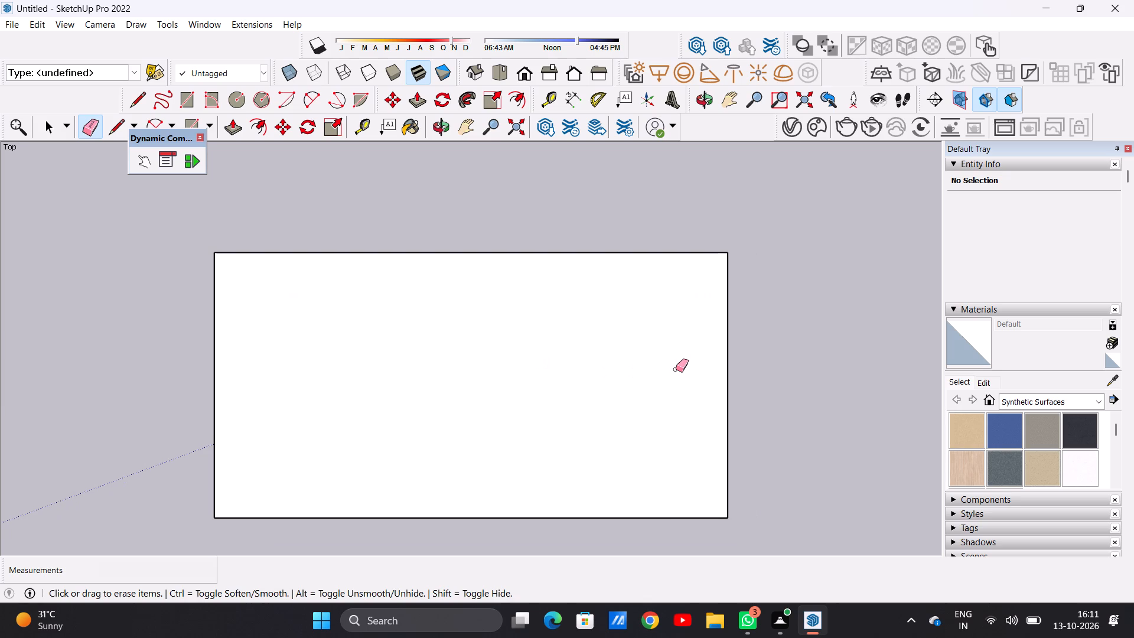
pyautogui.press('r')
pyautogui.click(728, 259)
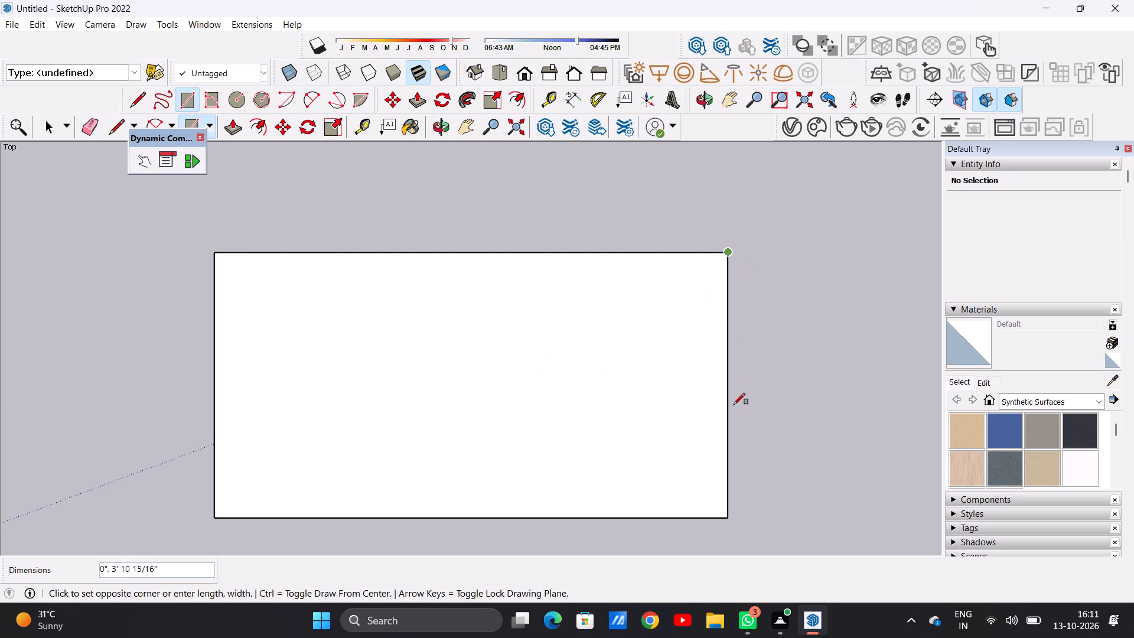
pyautogui.click(725, 519)
pyautogui.click(802, 511)
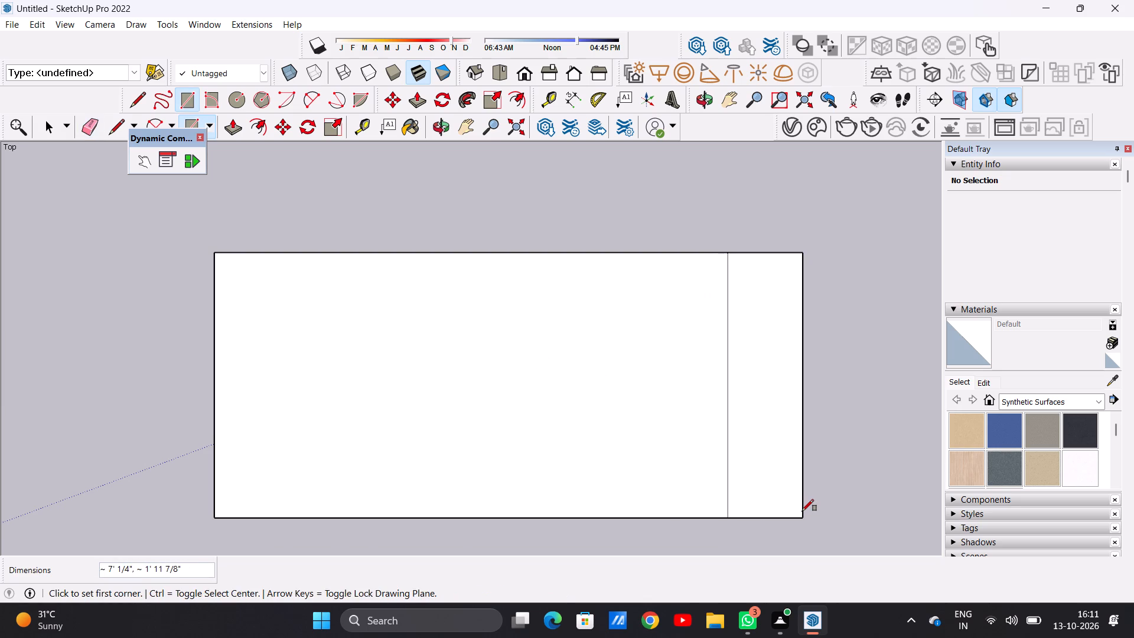
pyautogui.press('space')
pyautogui.write('e')
pyautogui.moveTo(734, 419); pyautogui.dragTo(689, 416)
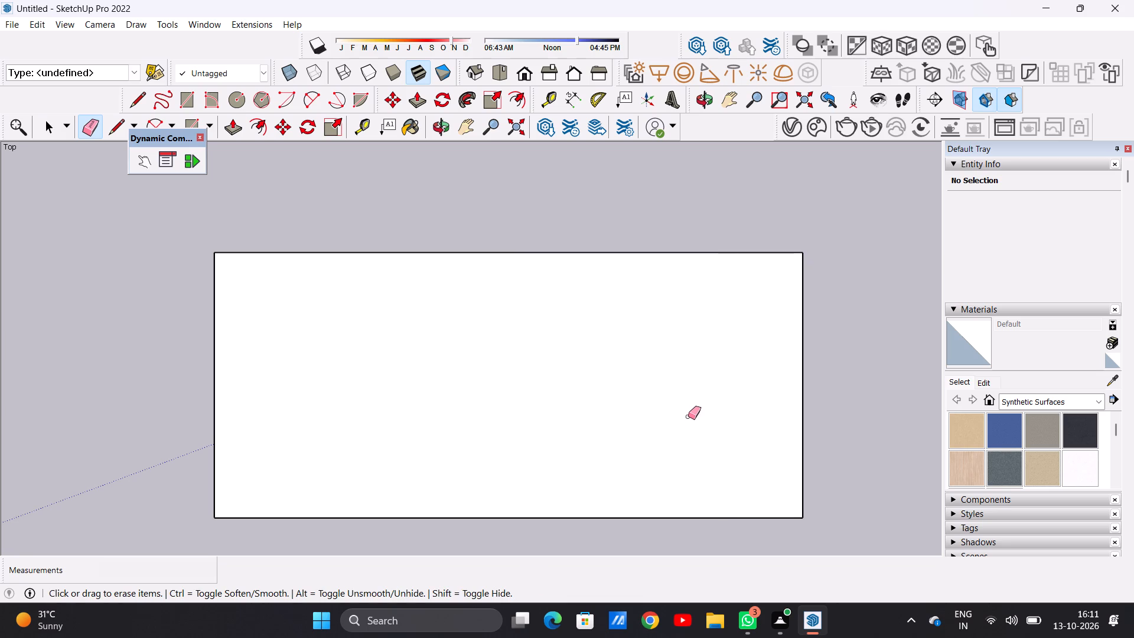
pyautogui.press('space')
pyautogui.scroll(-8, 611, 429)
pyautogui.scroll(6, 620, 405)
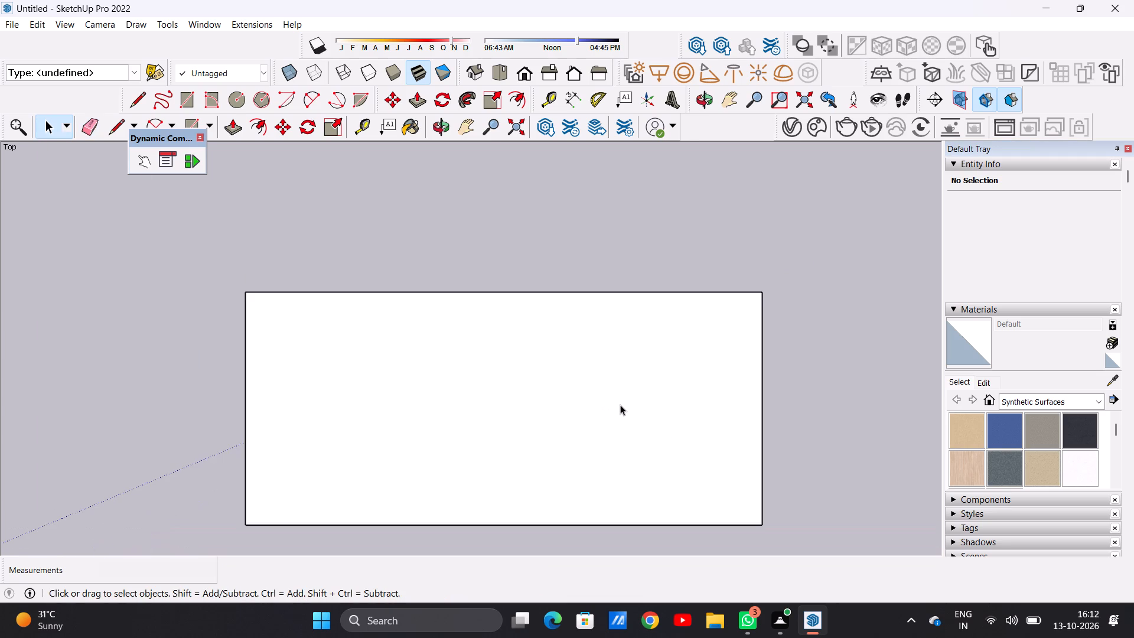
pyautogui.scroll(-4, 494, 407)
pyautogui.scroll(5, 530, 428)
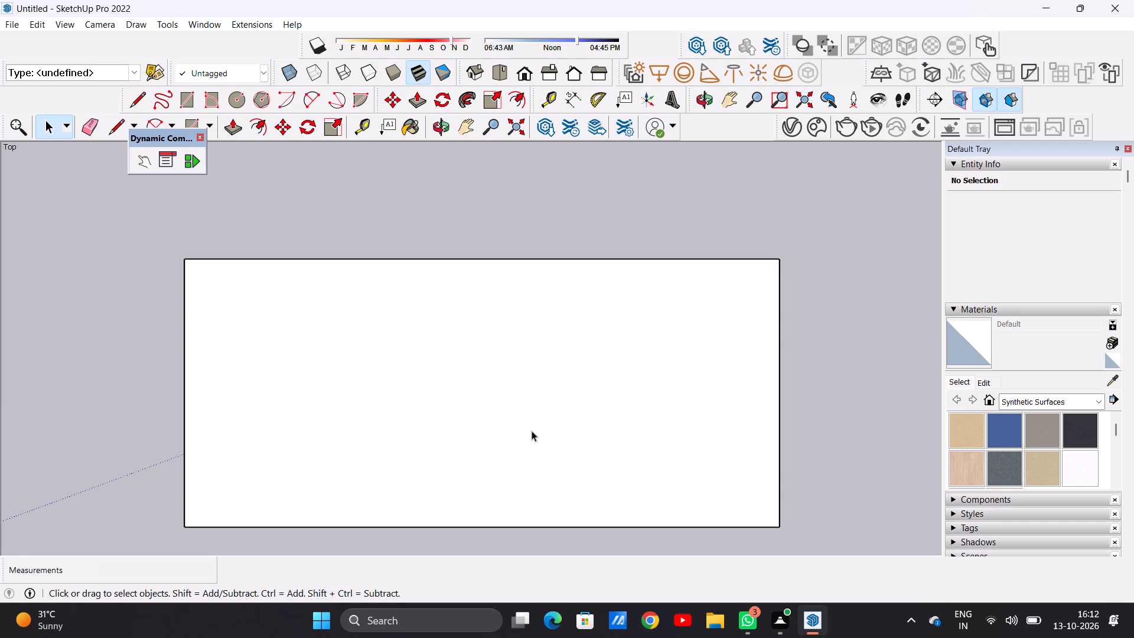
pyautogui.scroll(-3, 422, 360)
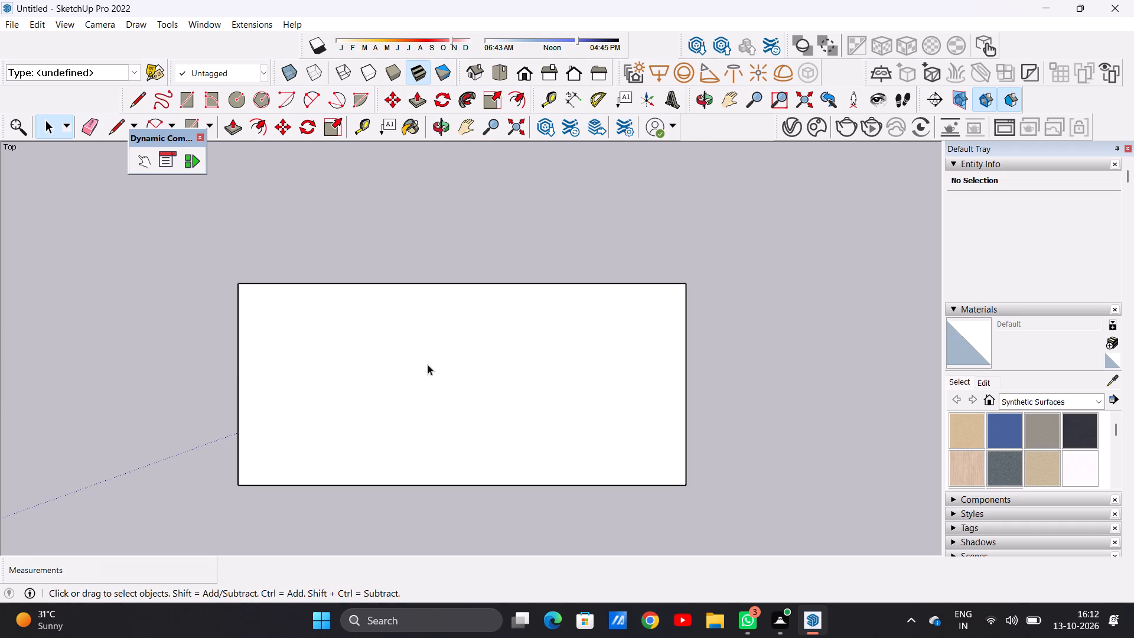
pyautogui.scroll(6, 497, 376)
# Push/Pull the rectangular face upward by 9" to form a slab.
pyautogui.moveTo(497, 422); pyautogui.dragTo(495, 361, button='middle')
pyautogui.scroll(-10, 496, 361)
pyautogui.moveTo(497, 361); pyautogui.dragTo(501, 409, button='middle')
pyautogui.scroll(6, 506, 405)
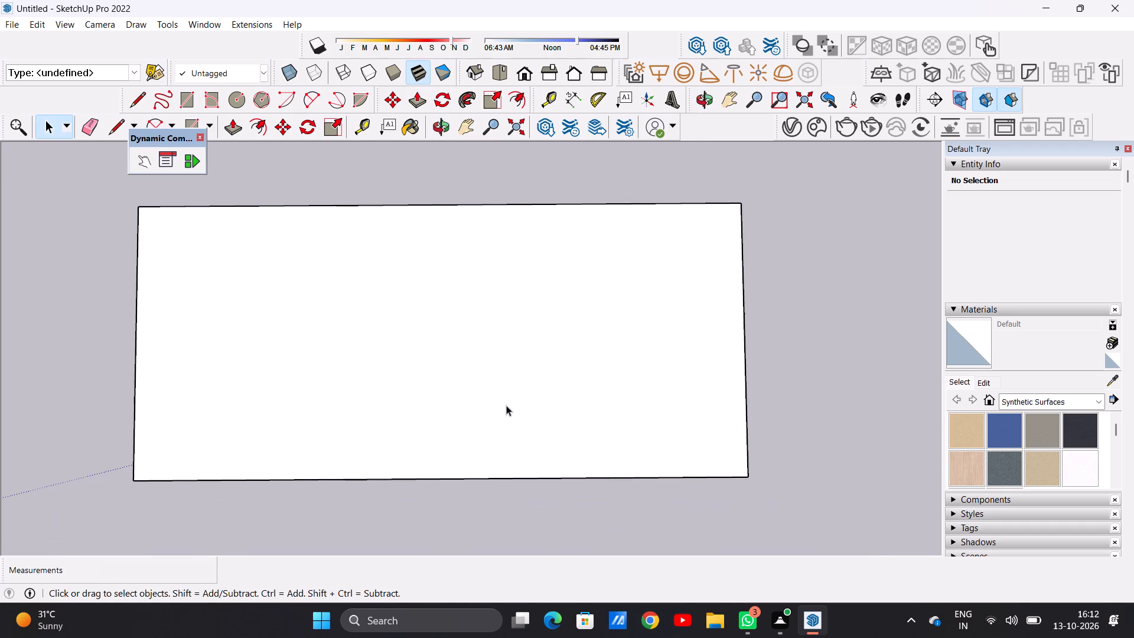
pyautogui.scroll(-5, 506, 405)
pyautogui.moveTo(540, 484); pyautogui.dragTo(537, 411, button='middle')
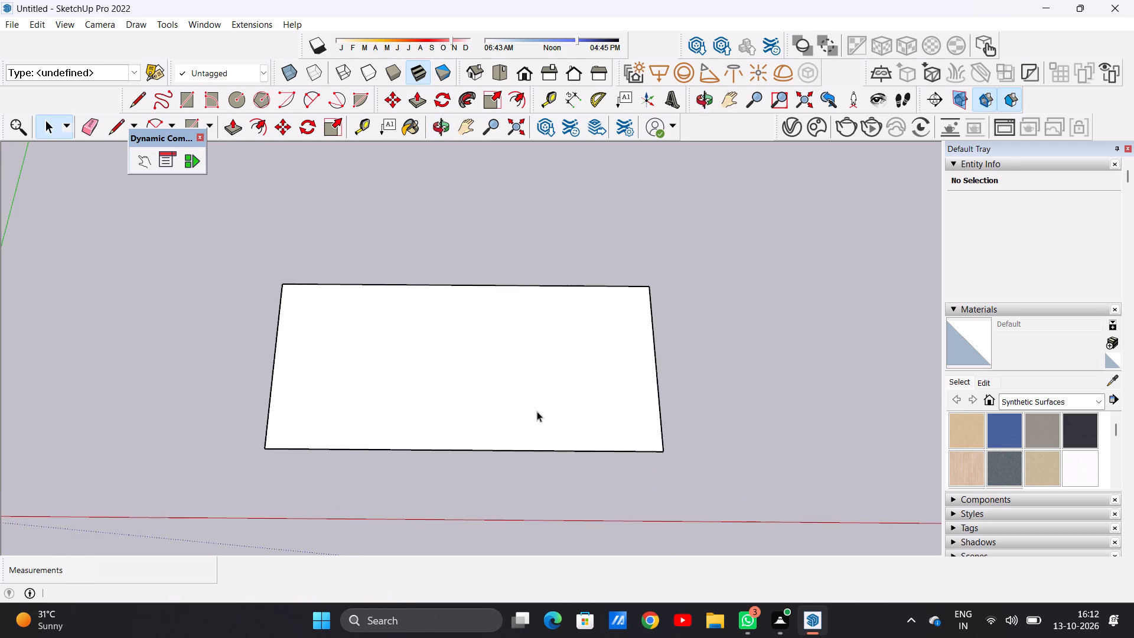
pyautogui.scroll(3, 545, 416)
pyautogui.press('p')
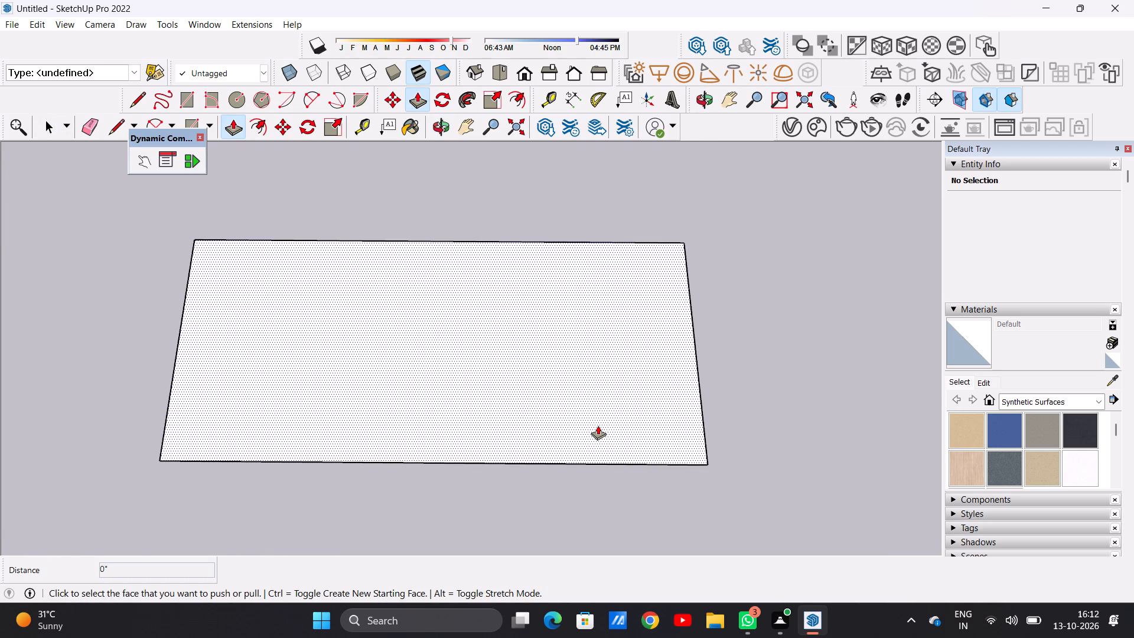
pyautogui.click(598, 425)
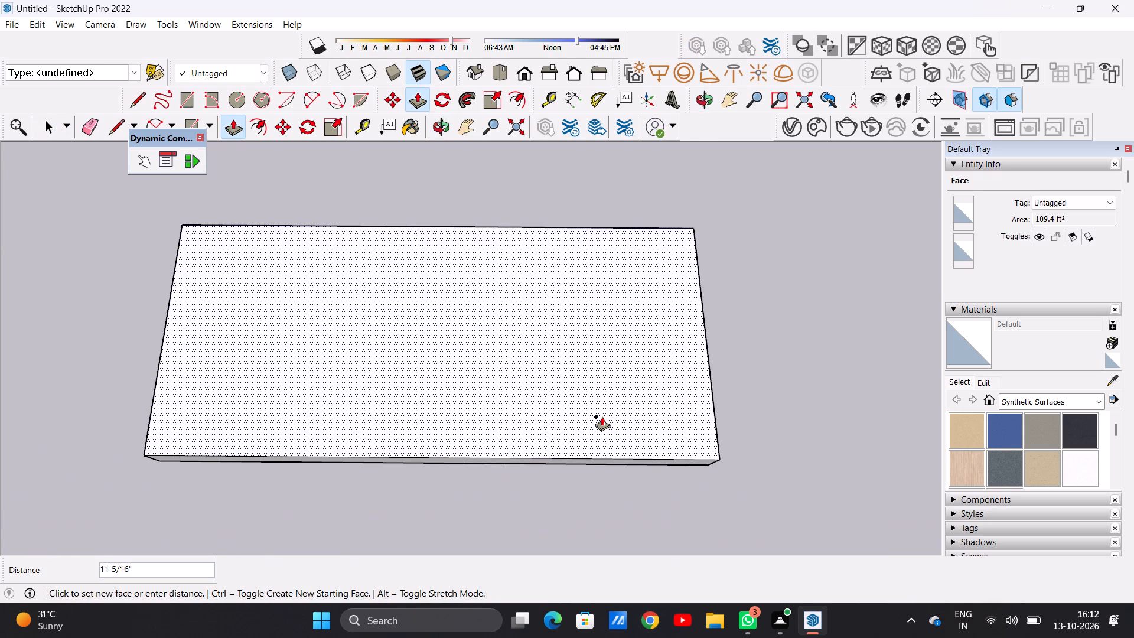
pyautogui.write('9"')
pyautogui.press('Return')
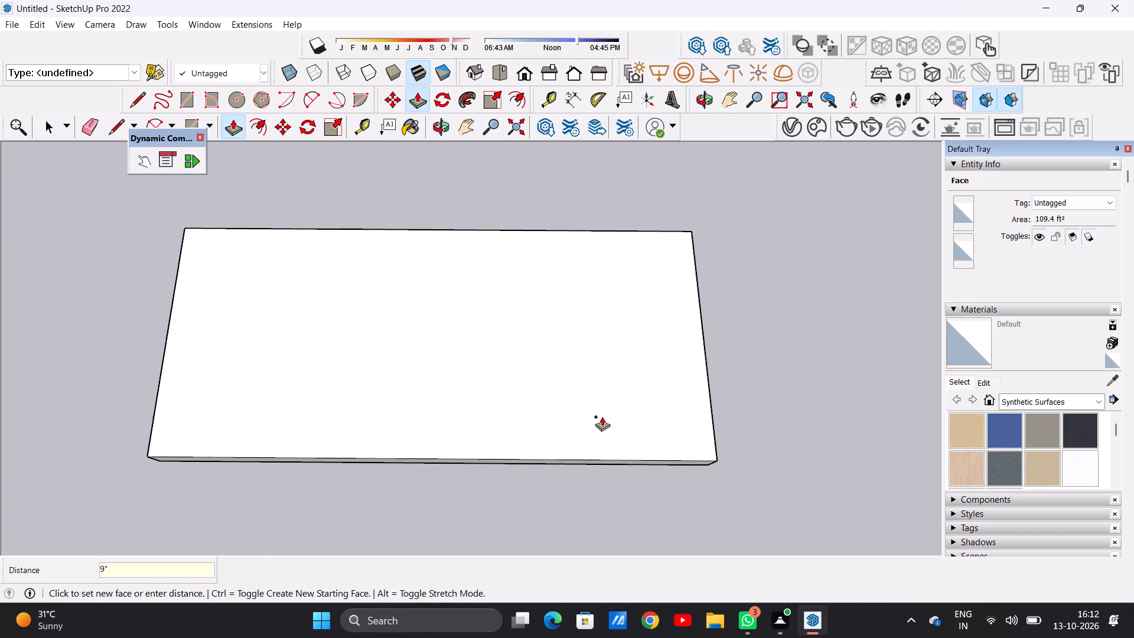
pyautogui.press('space')
pyautogui.scroll(-2, 602, 416)
pyautogui.scroll(8, 616, 470)
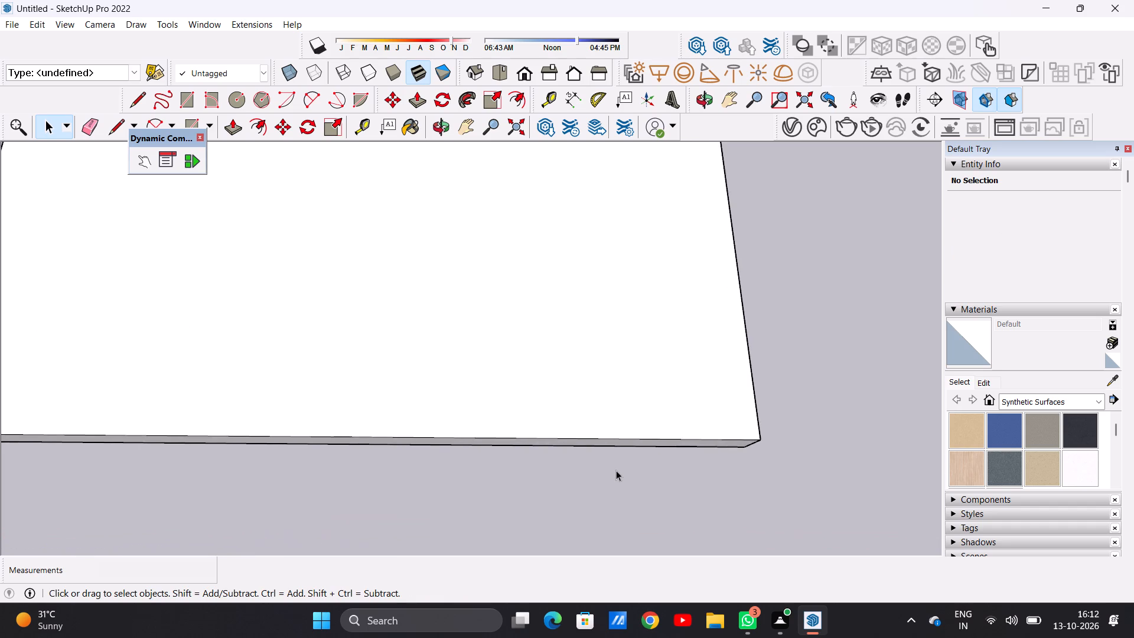
# Undo the 9" Push/Pull of the slab.
pyautogui.moveTo(616, 470); pyautogui.dragTo(627, 409, button='middle')
pyautogui.scroll(-10, 627, 414)
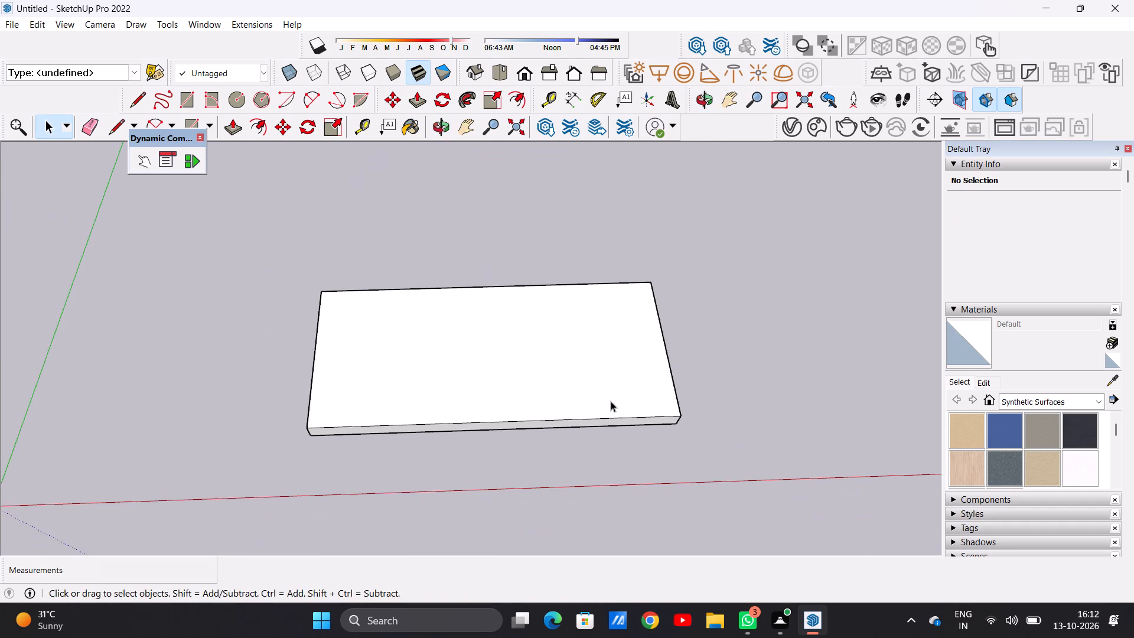
pyautogui.moveTo(616, 398); pyautogui.dragTo(601, 457, button='middle')
pyautogui.scroll(2, 562, 376)
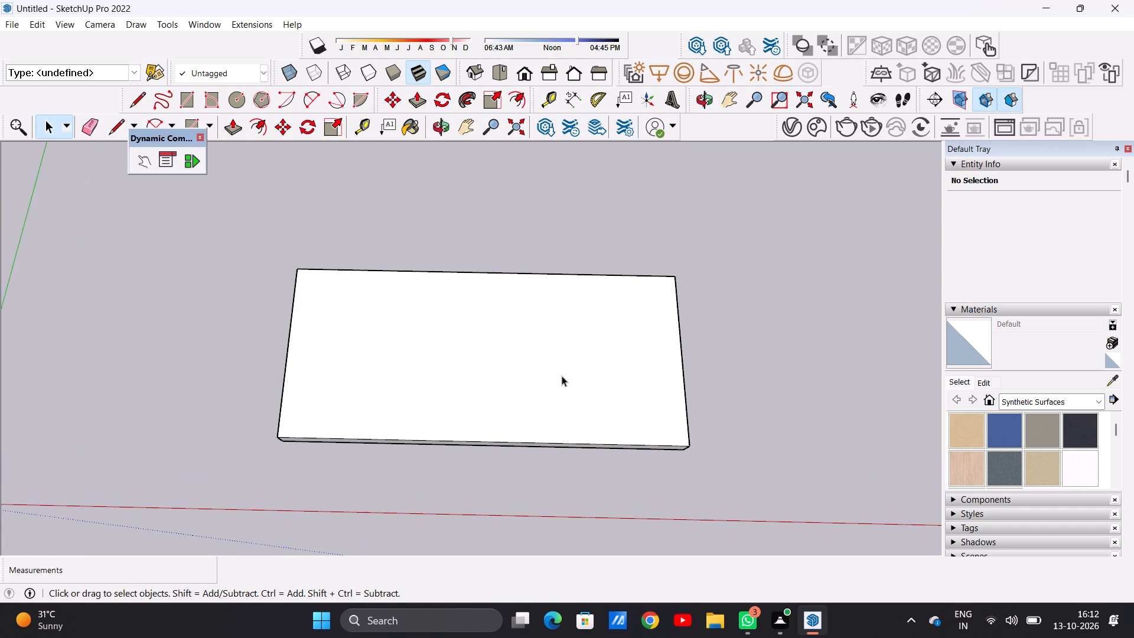
pyautogui.hotkey('ctrl', 'z')
# Add an adjoining rectangle about 7' by 5' along the face's right-hand short edge and erase the dividing line.
pyautogui.scroll(4, 736, 389)
pyautogui.press('r')
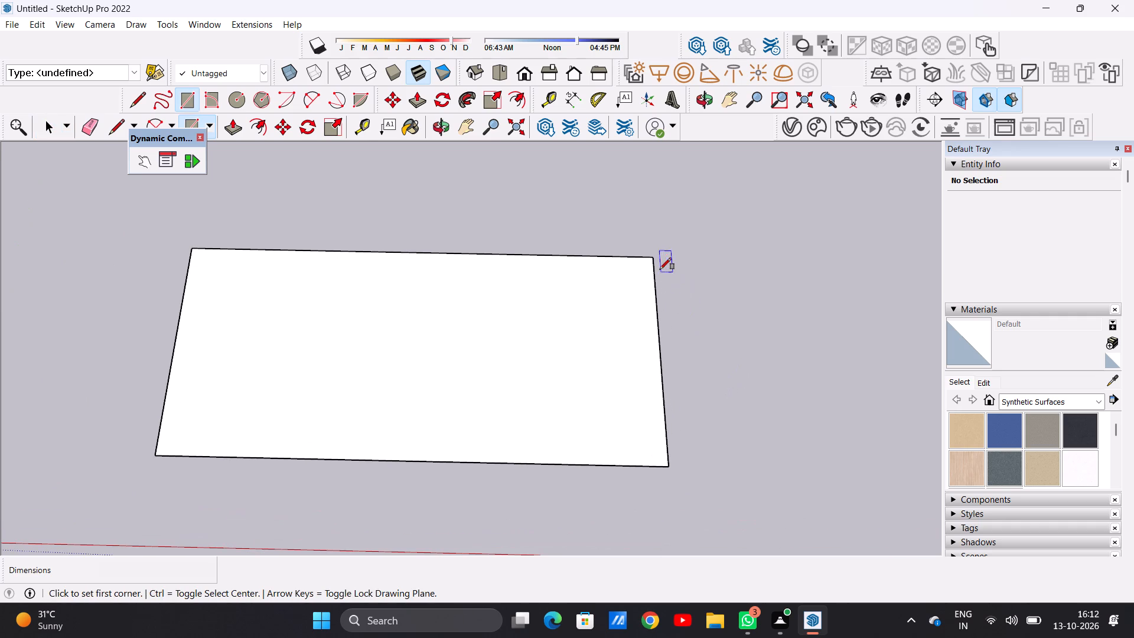
pyautogui.click(652, 259)
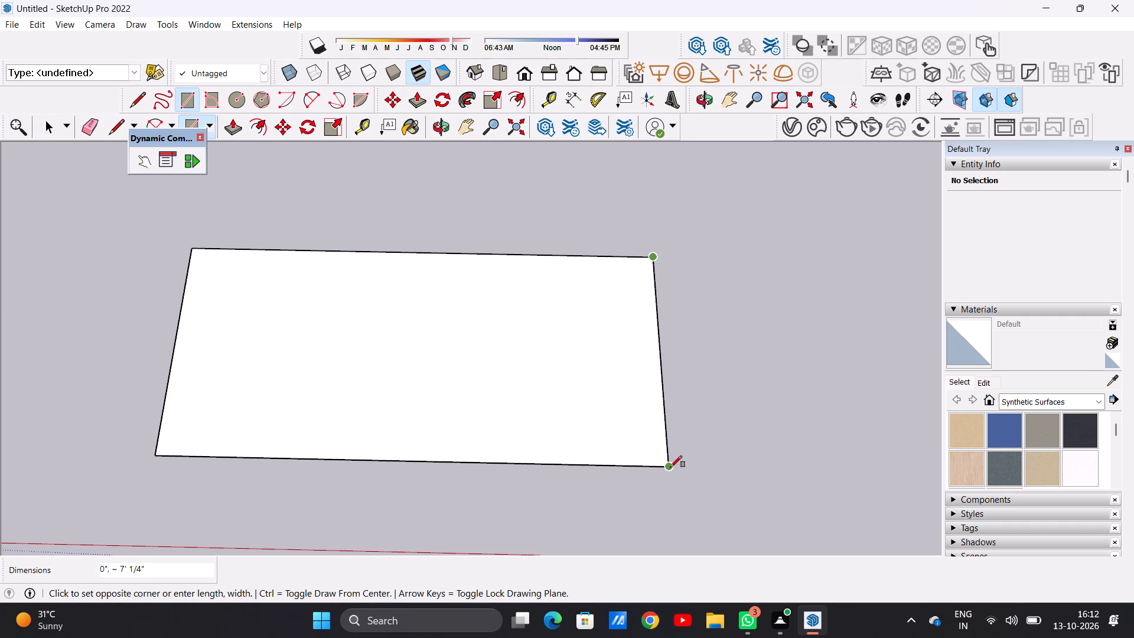
pyautogui.click(670, 468)
pyautogui.click(836, 470)
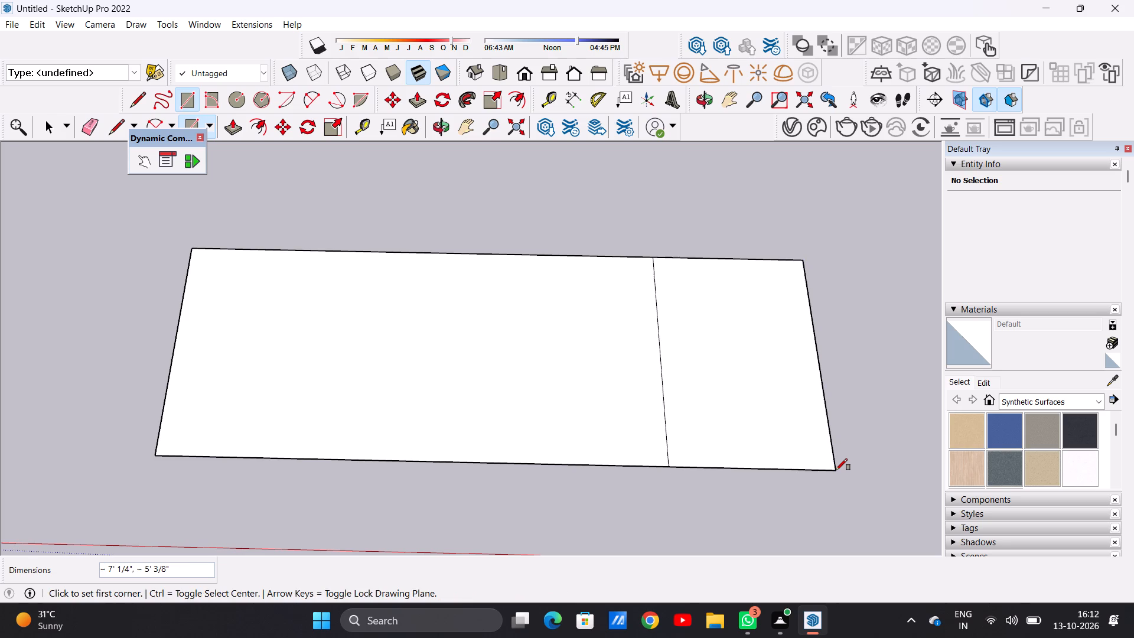
pyautogui.press('space')
pyautogui.write('e')
pyautogui.moveTo(648, 385); pyautogui.dragTo(669, 382)
pyautogui.scroll(-3, 446, 406)
pyautogui.scroll(4, 560, 360)
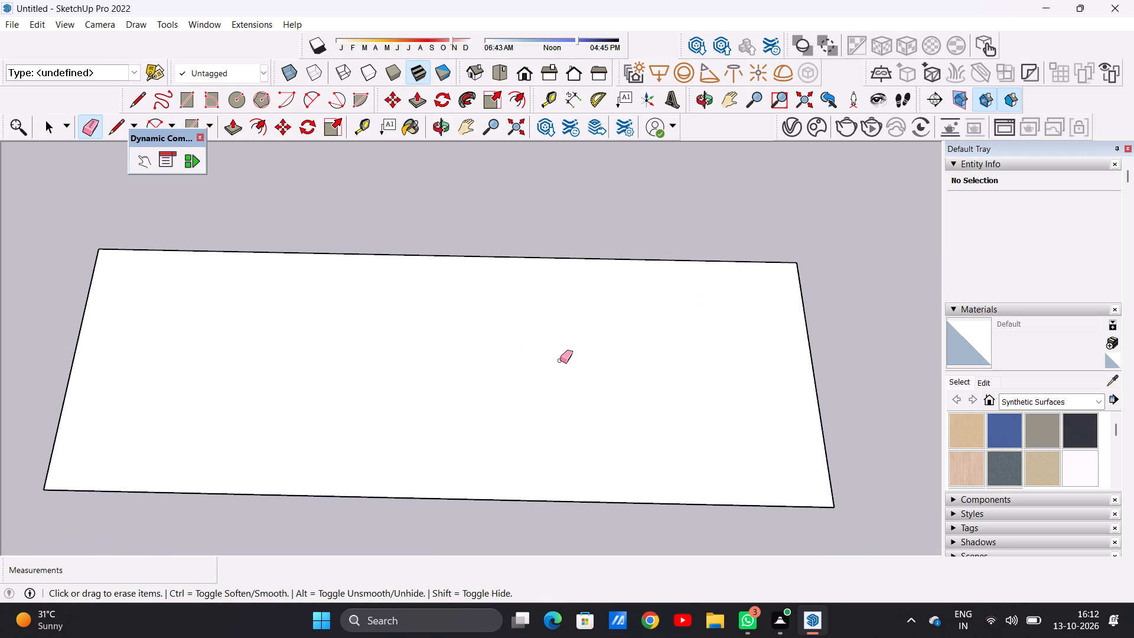
pyautogui.press('space')
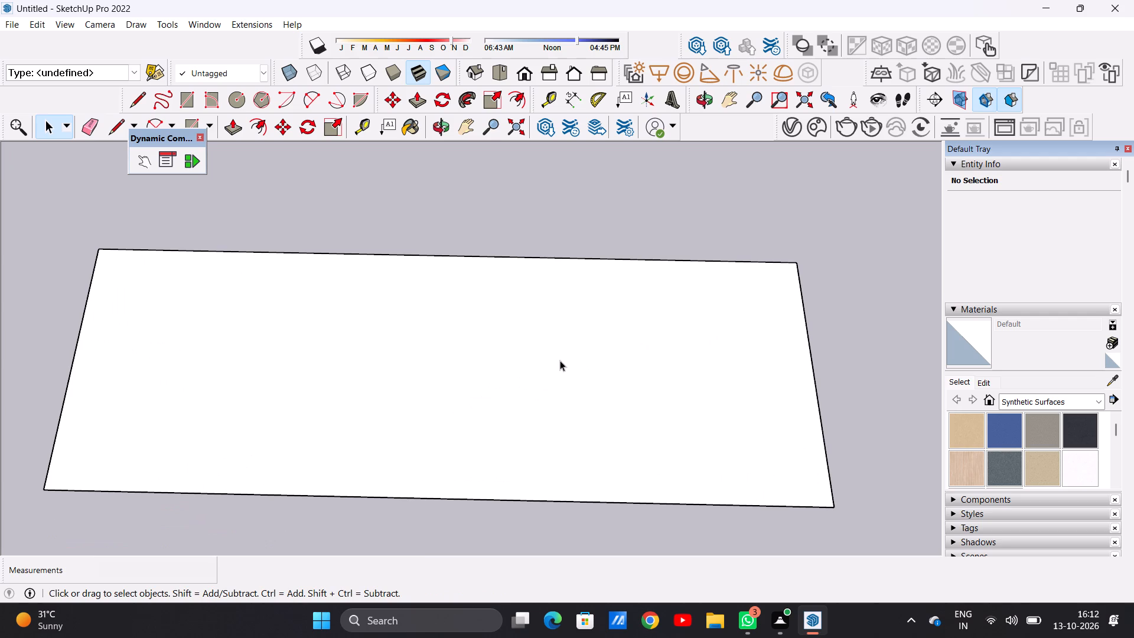
# Add an adjoining strip about 20' 7" by 2' along the face's upper long edge and erase the dividing line.
pyautogui.scroll(-7, 544, 353)
pyautogui.scroll(6, 571, 324)
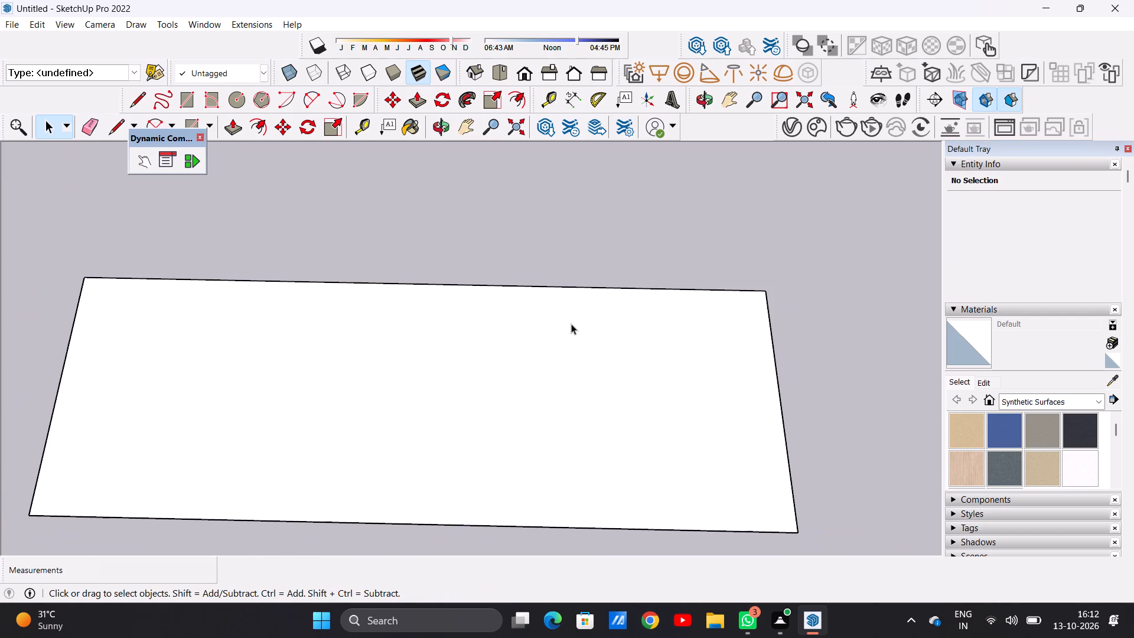
pyautogui.press('r')
pyautogui.click(82, 282)
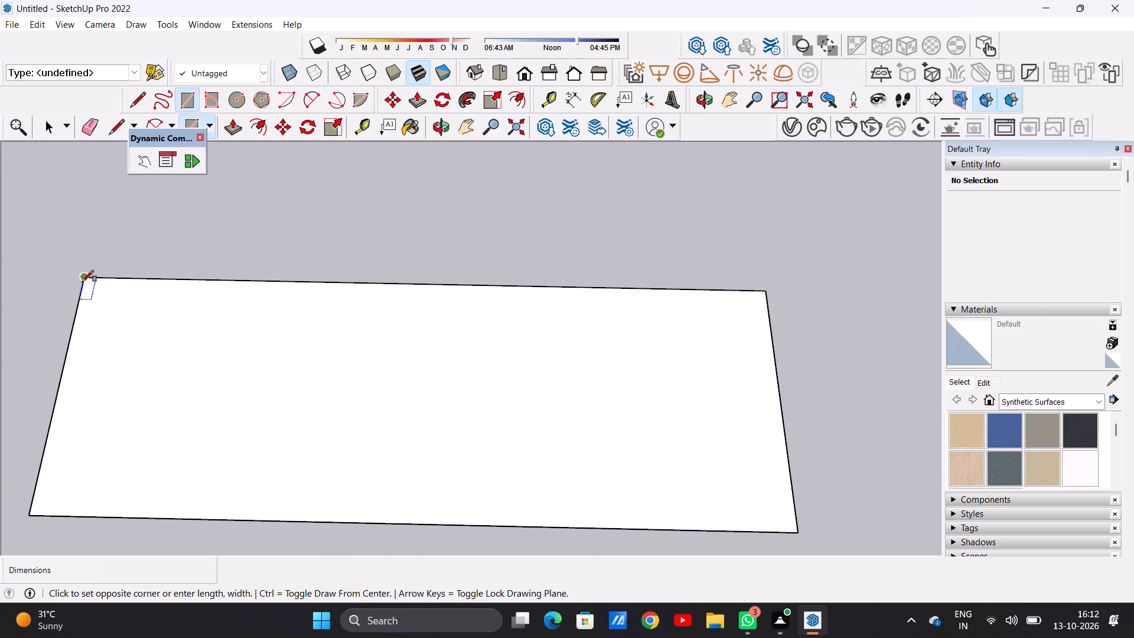
pyautogui.click(768, 289)
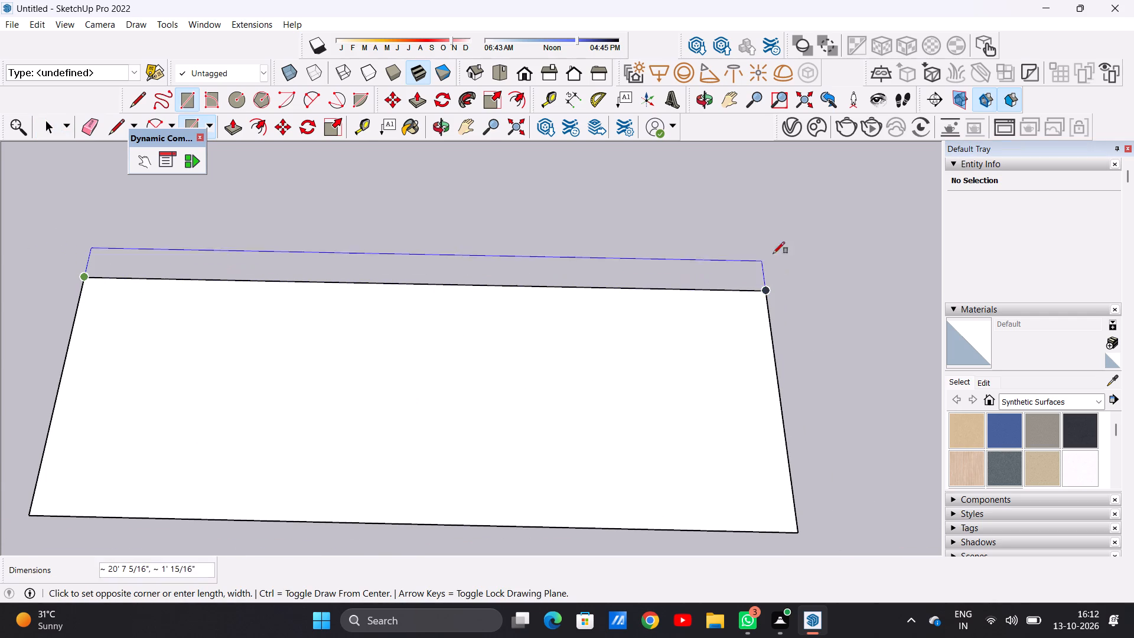
pyautogui.click(771, 229)
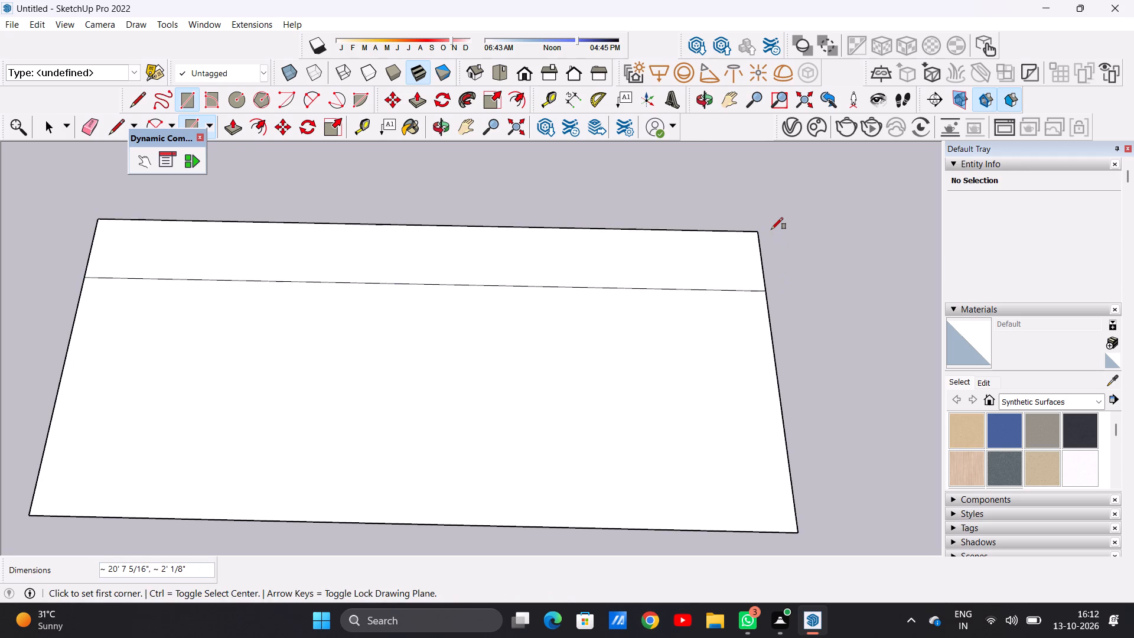
pyautogui.press('space')
pyautogui.write('e')
pyautogui.moveTo(683, 276); pyautogui.dragTo(678, 311)
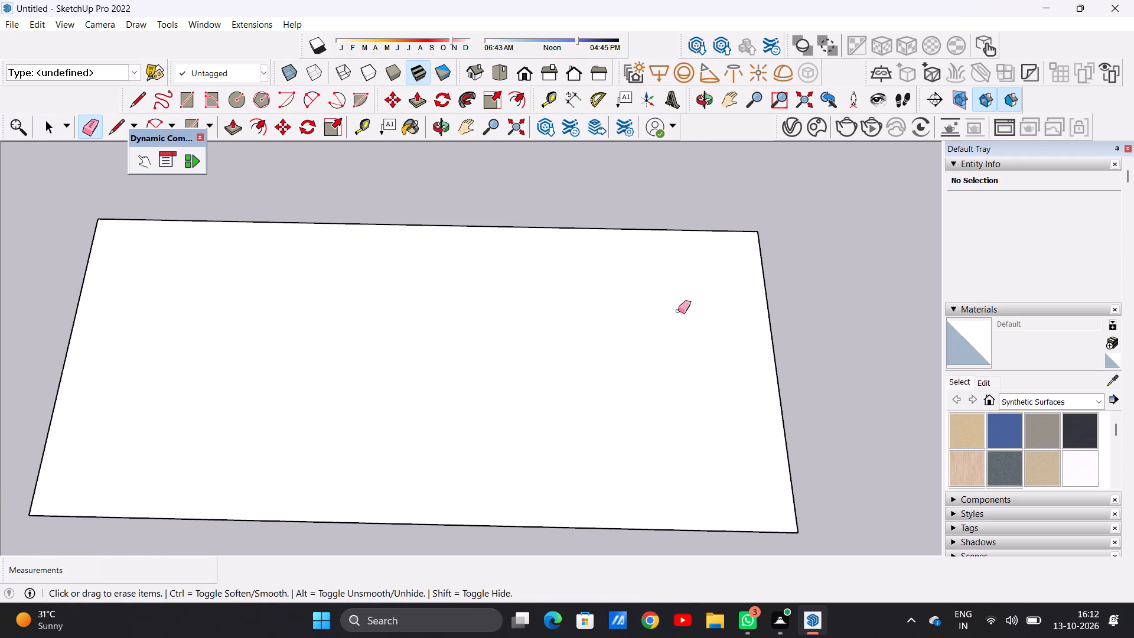
# Add an adjoining rectangle about 9' by 2' 3 1/2" along the face's right-hand short edge and erase the dividing line.
pyautogui.scroll(-7, 372, 346)
pyautogui.scroll(6, 528, 330)
pyautogui.press('r')
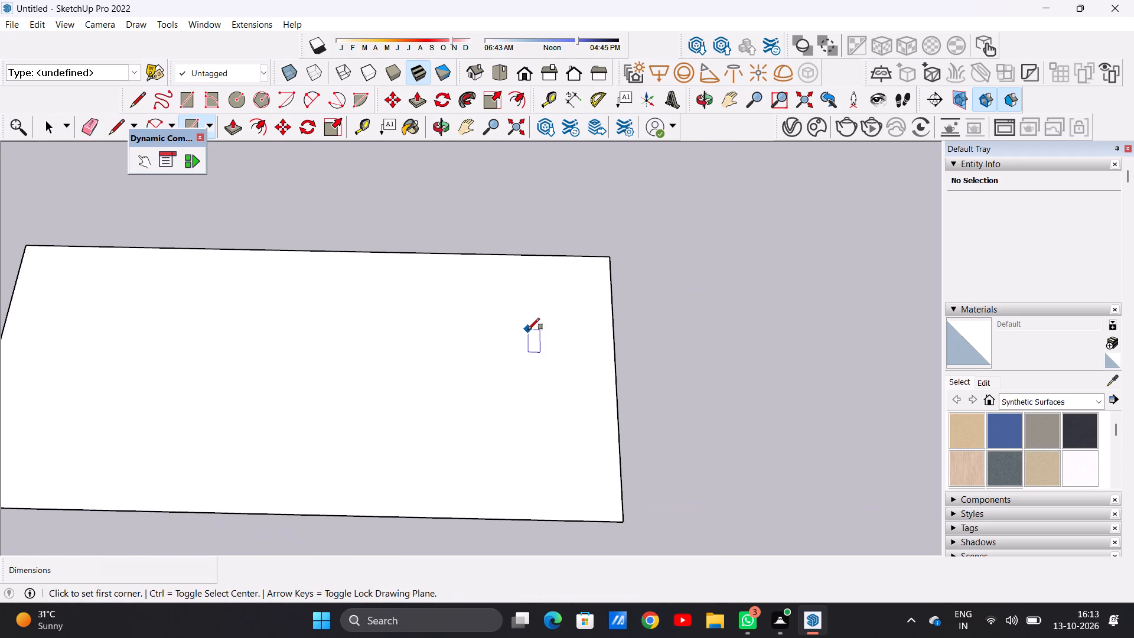
pyautogui.click(610, 257)
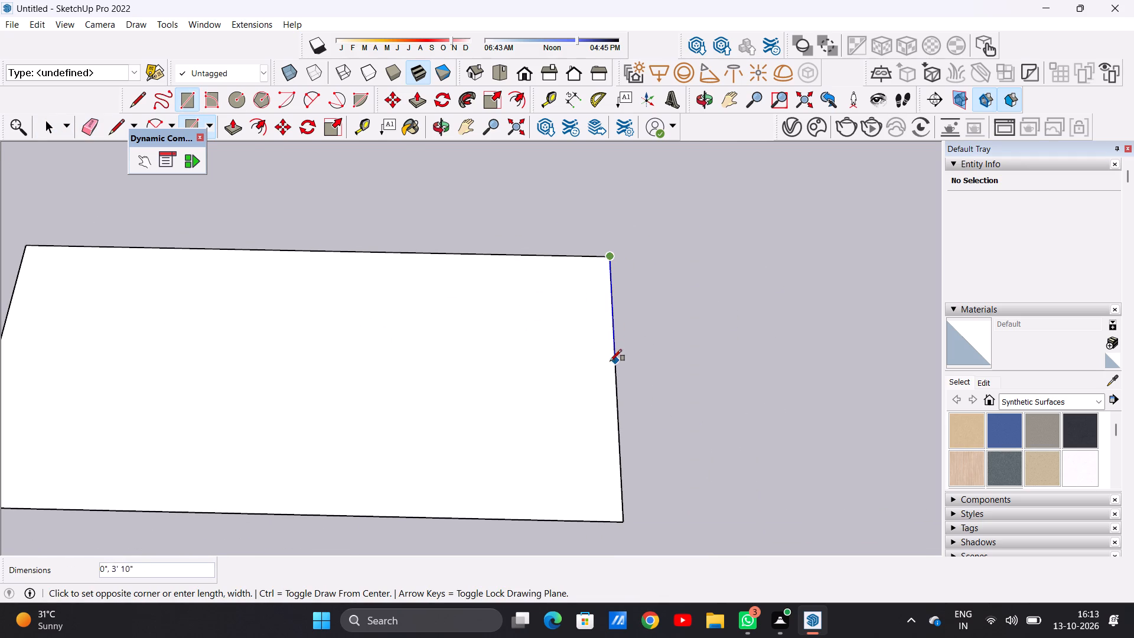
pyautogui.click(624, 516)
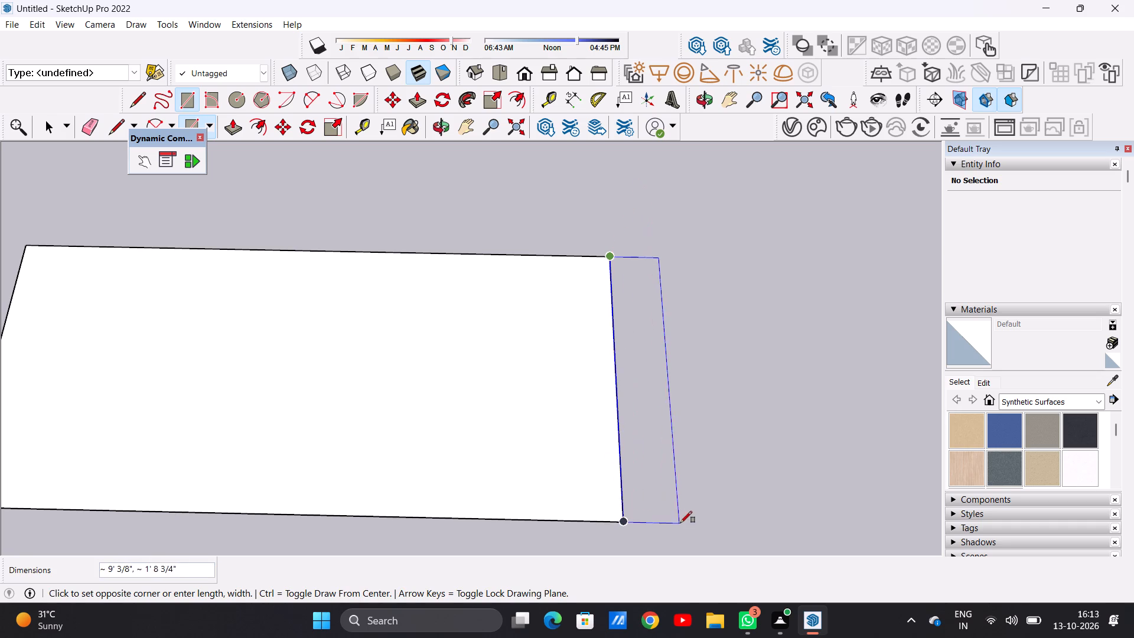
pyautogui.click(698, 525)
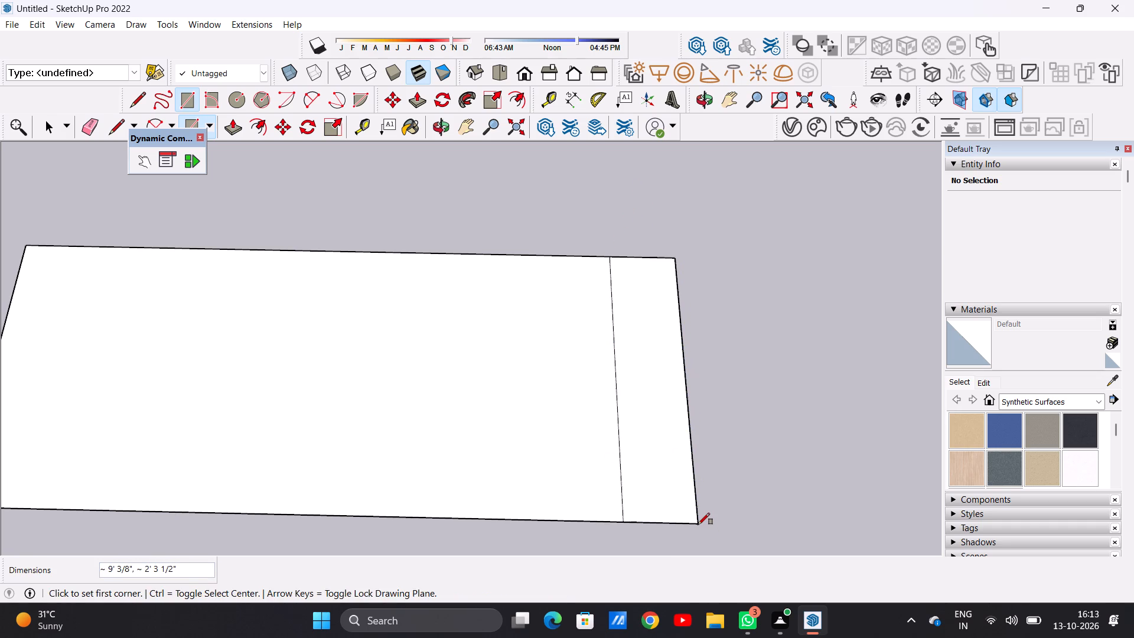
pyautogui.press('space')
pyautogui.press('e')
pyautogui.moveTo(598, 435); pyautogui.dragTo(633, 426)
pyautogui.scroll(-3, 652, 438)
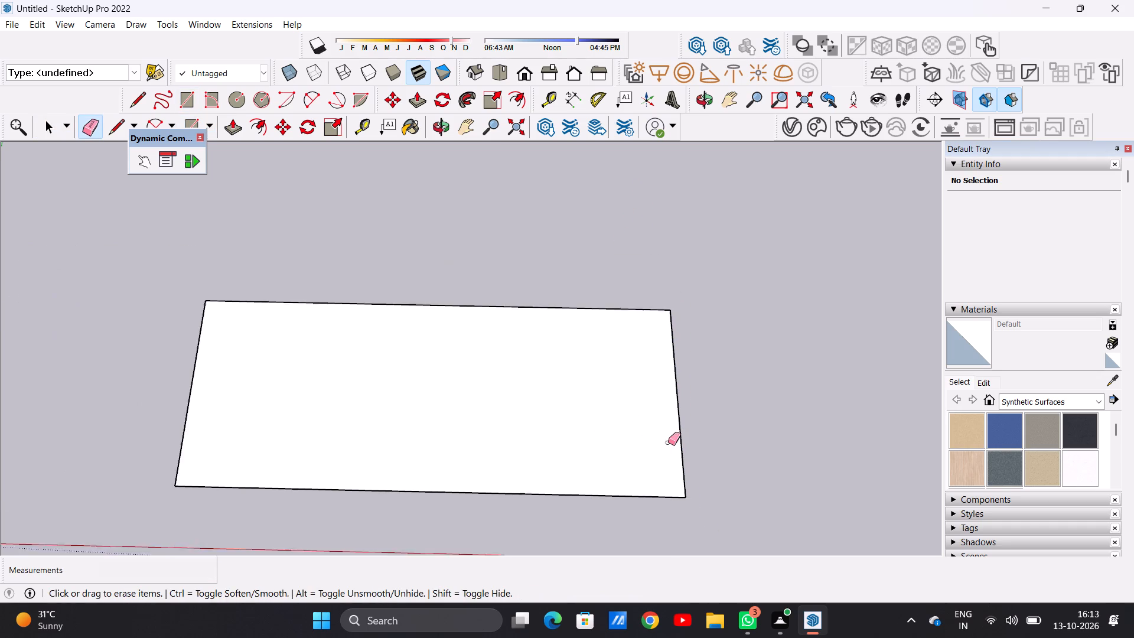
# Push/Pull the enlarged rectangular face upward by 9" to form the slab.
pyautogui.scroll(-7, 668, 442)
pyautogui.scroll(5, 623, 455)
pyautogui.press('space')
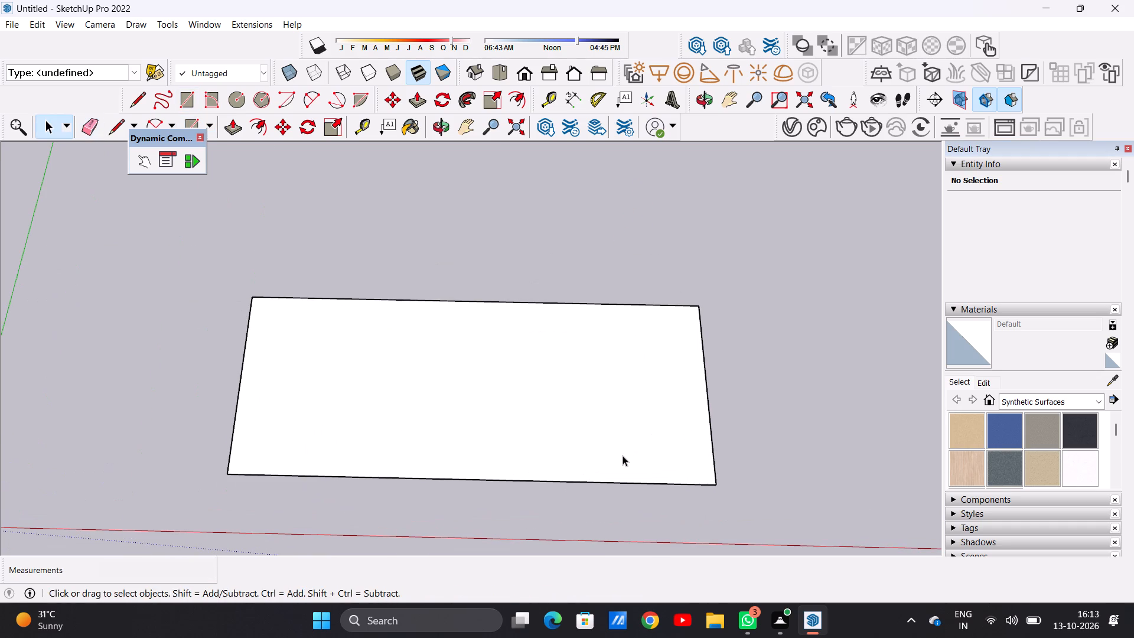
pyautogui.press('p')
pyautogui.click(687, 457)
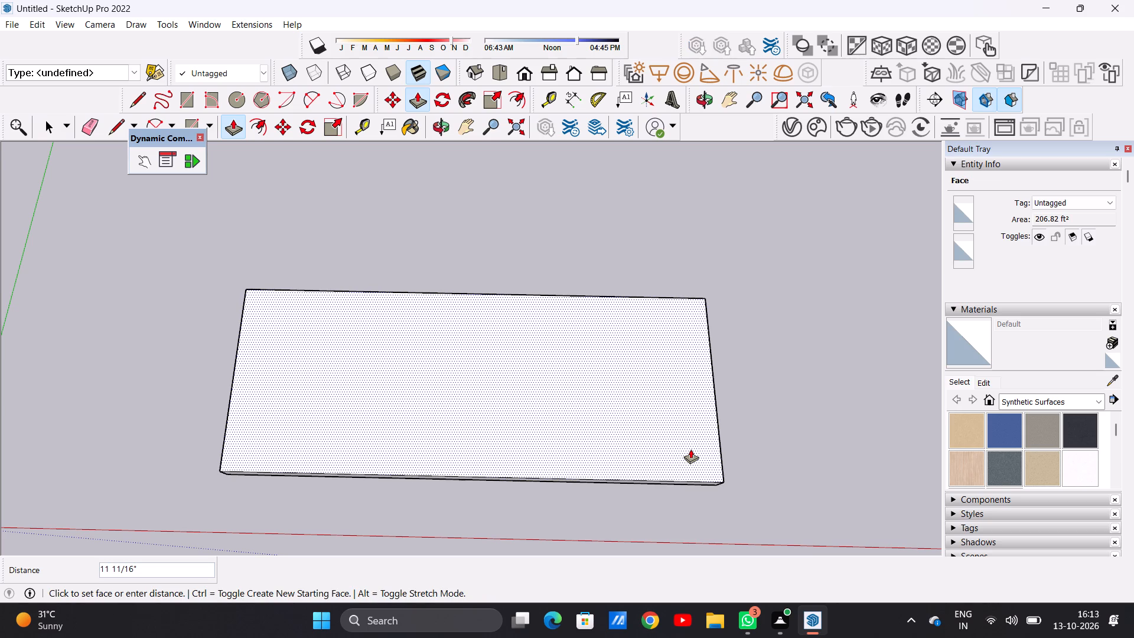
pyautogui.press('9')
pyautogui.hotkey('shift', '"')
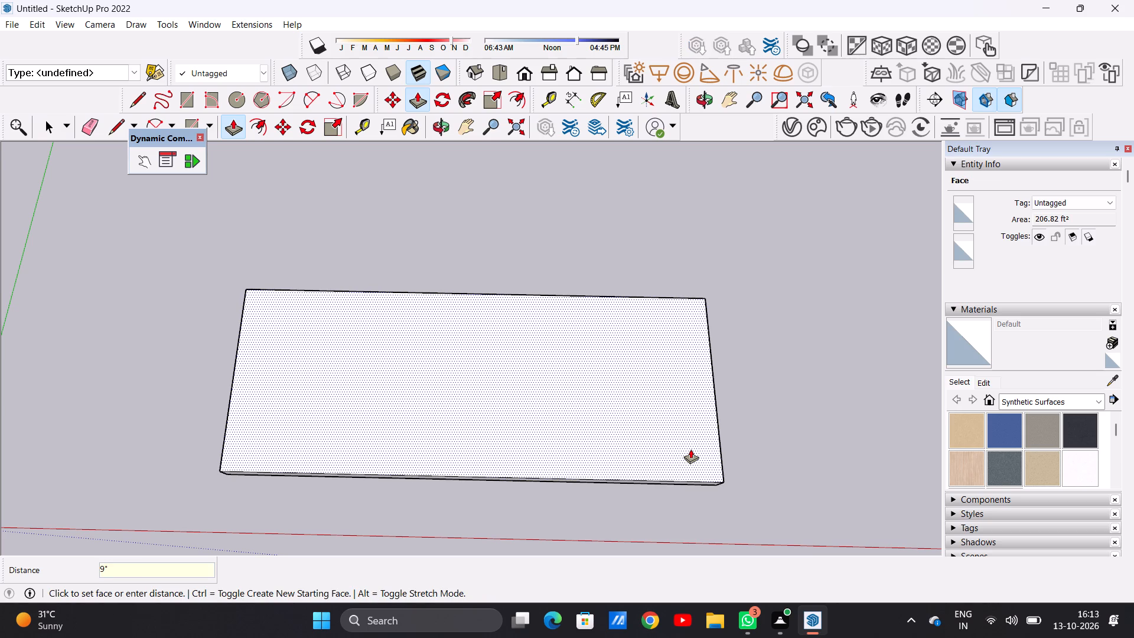
pyautogui.press('Return')
pyautogui.press('space')
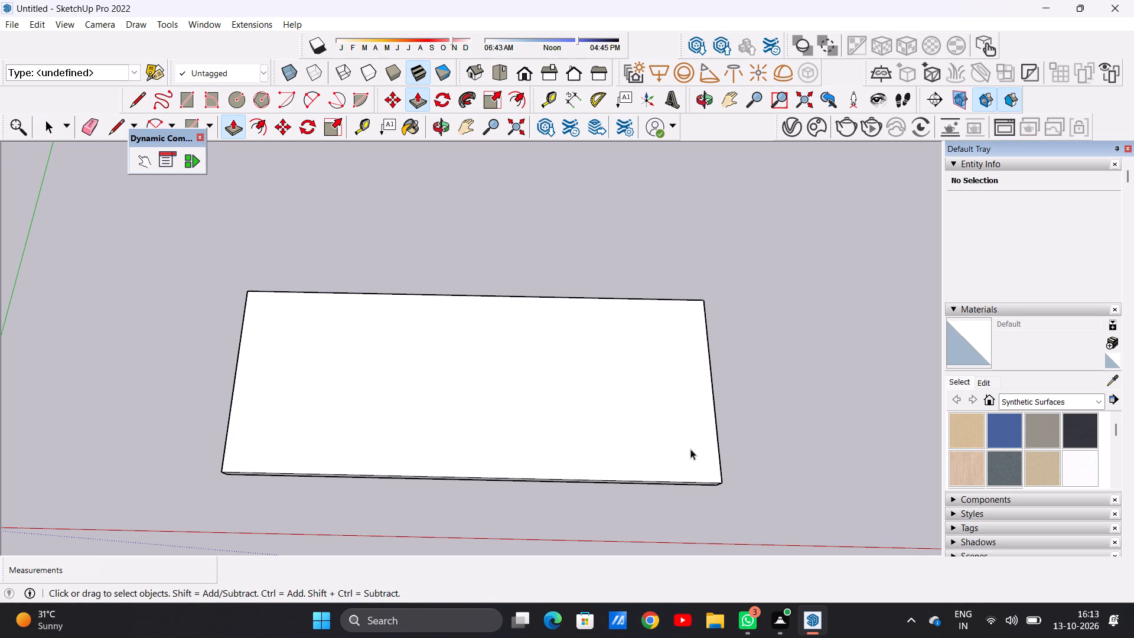
# Offset the outline of the slab's top face inward by about 8 3/8".
pyautogui.scroll(-2, 686, 455)
pyautogui.moveTo(646, 504); pyautogui.dragTo(667, 432, button='middle')
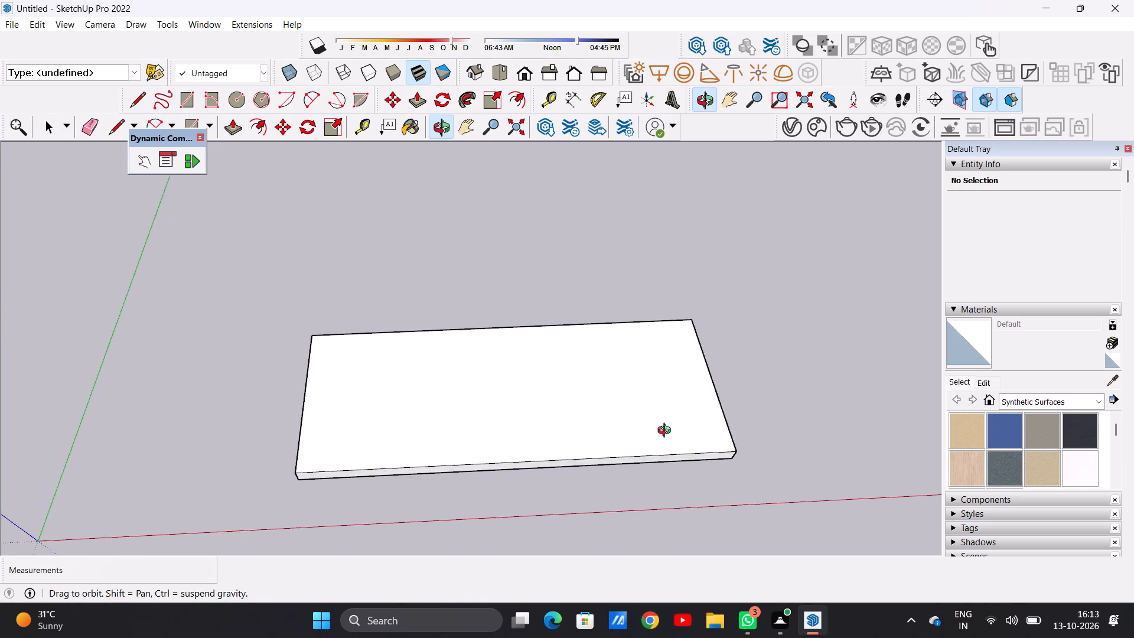
pyautogui.moveTo(667, 432); pyautogui.dragTo(646, 491, button='middle')
pyautogui.scroll(-2, 631, 488)
pyautogui.moveTo(568, 425); pyautogui.dragTo(568, 474, button='middle')
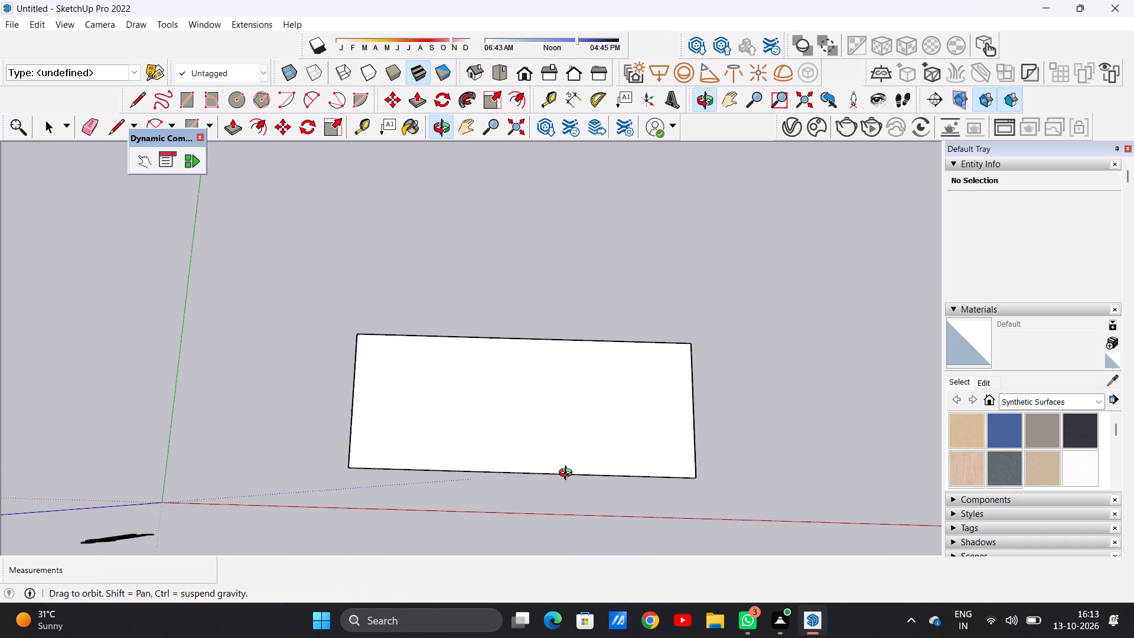
pyautogui.moveTo(568, 474); pyautogui.dragTo(571, 475, button='middle')
pyautogui.scroll(1, 572, 476)
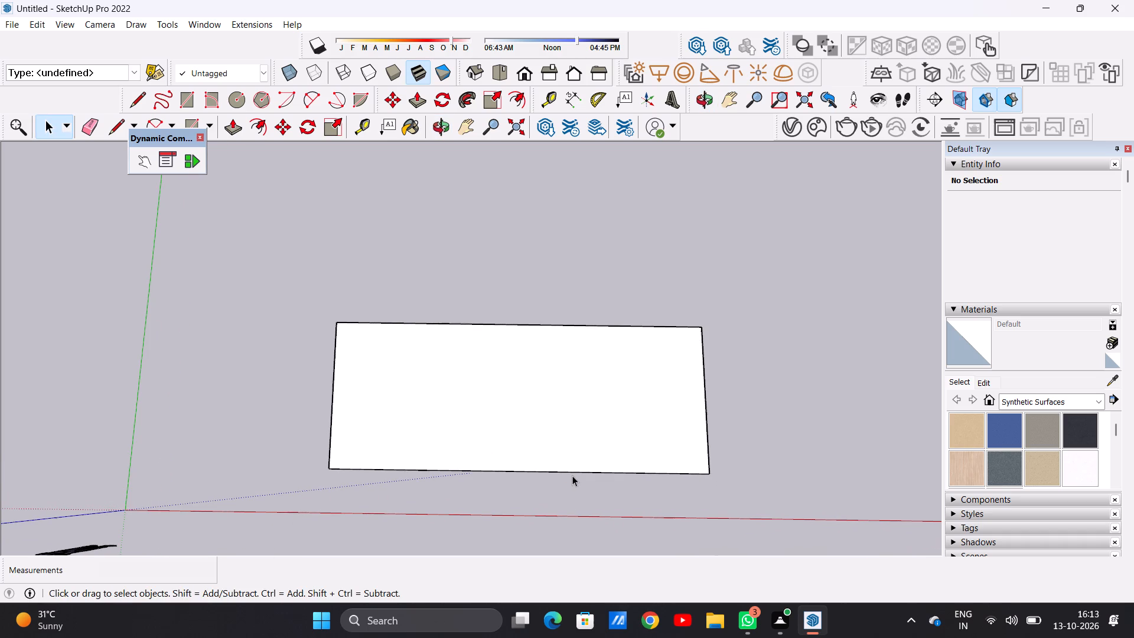
pyautogui.scroll(5, 488, 412)
pyautogui.scroll(-2, 359, 405)
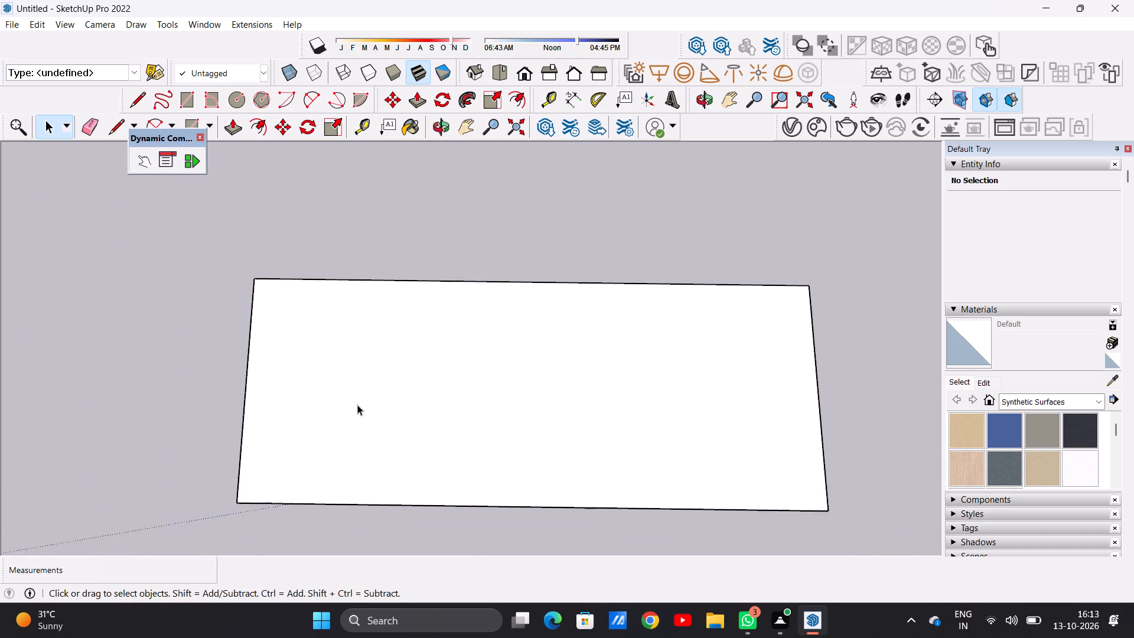
pyautogui.scroll(-3, 357, 405)
pyautogui.press('o')
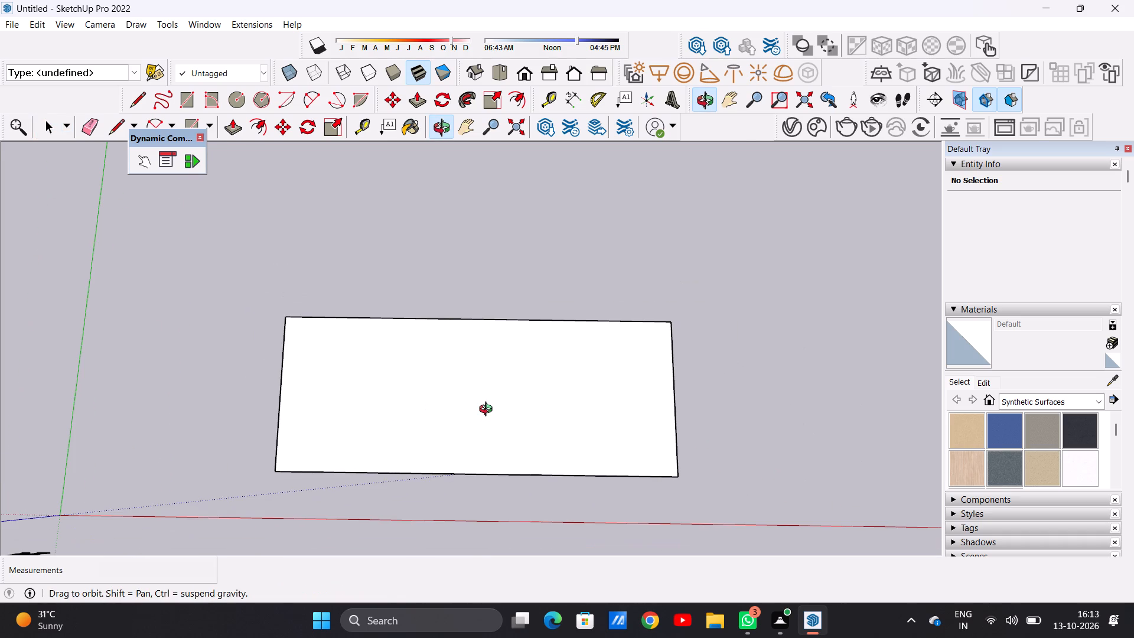
pyautogui.press('f')
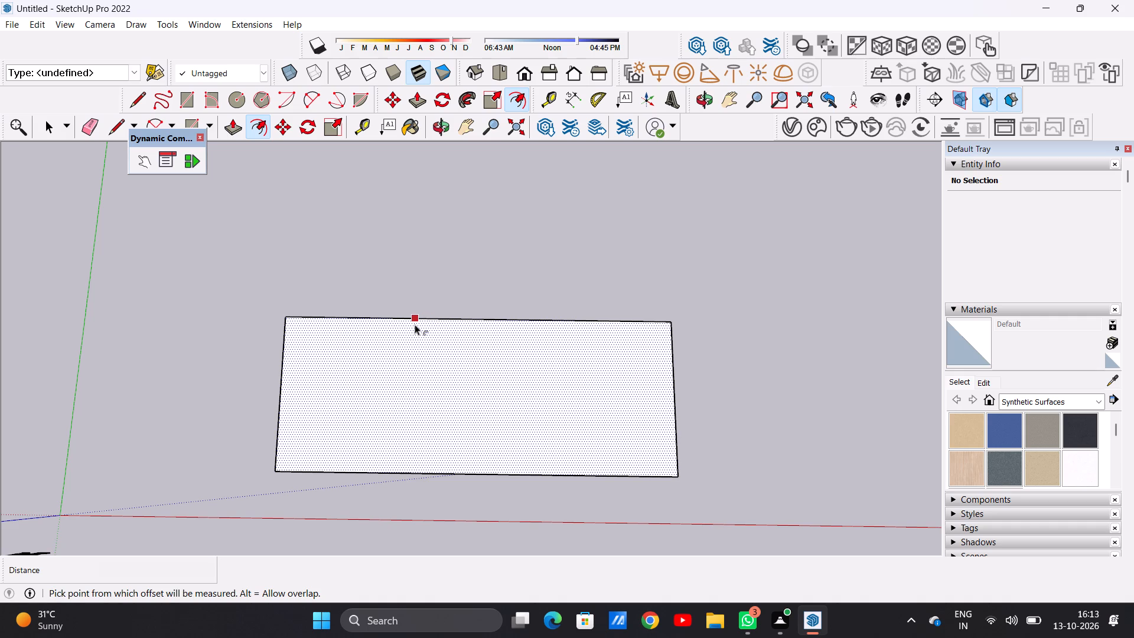
pyautogui.click(415, 324)
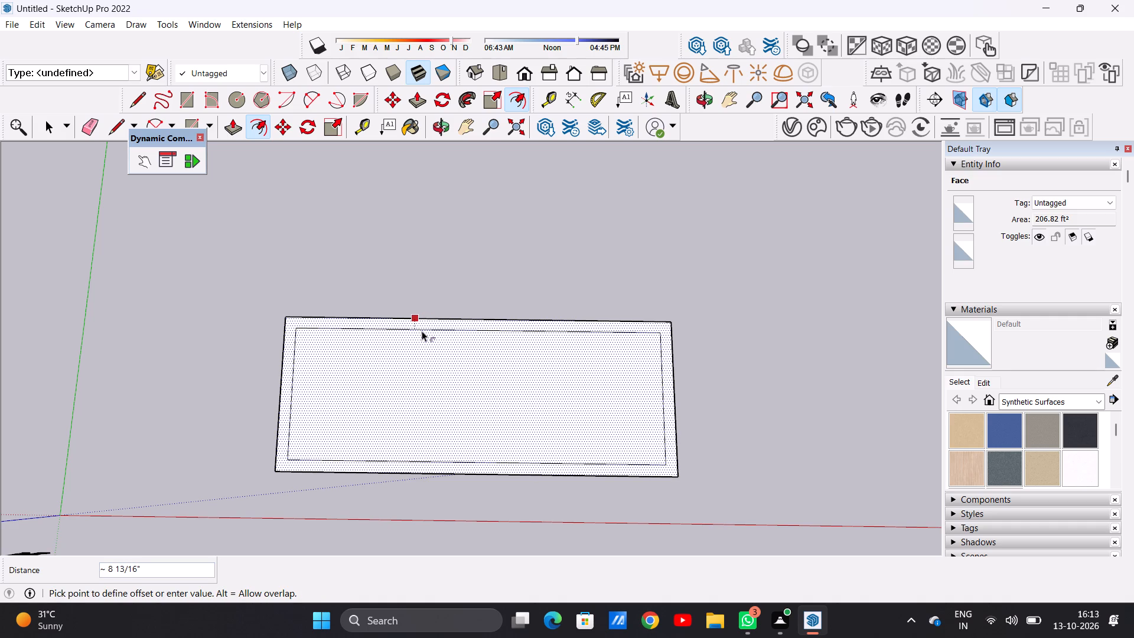
pyautogui.click(422, 330)
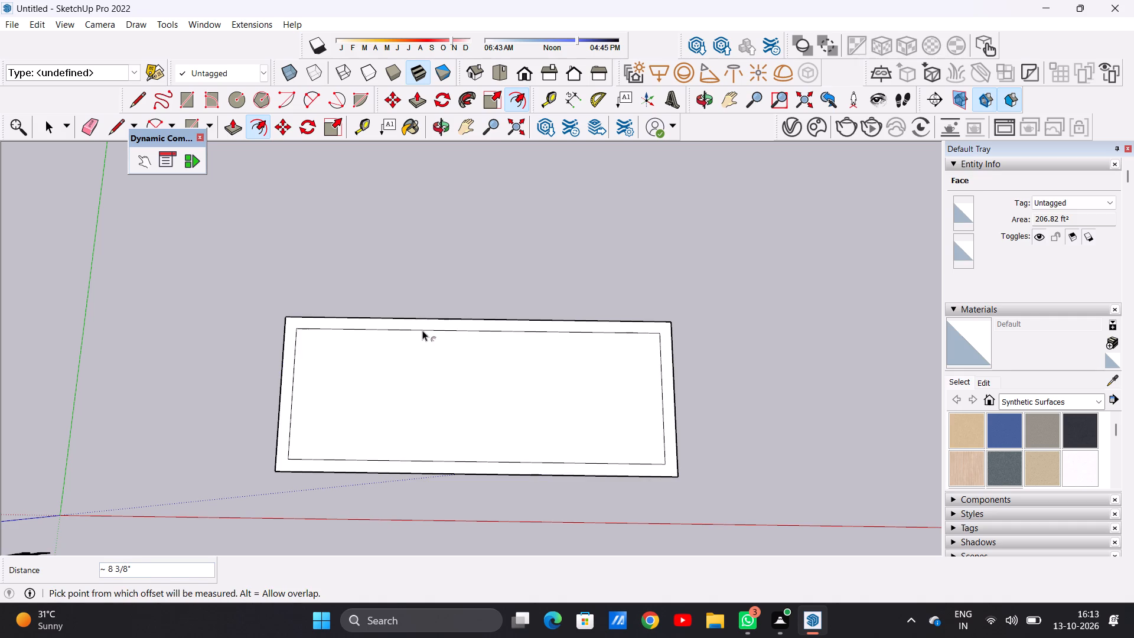
pyautogui.press('space')
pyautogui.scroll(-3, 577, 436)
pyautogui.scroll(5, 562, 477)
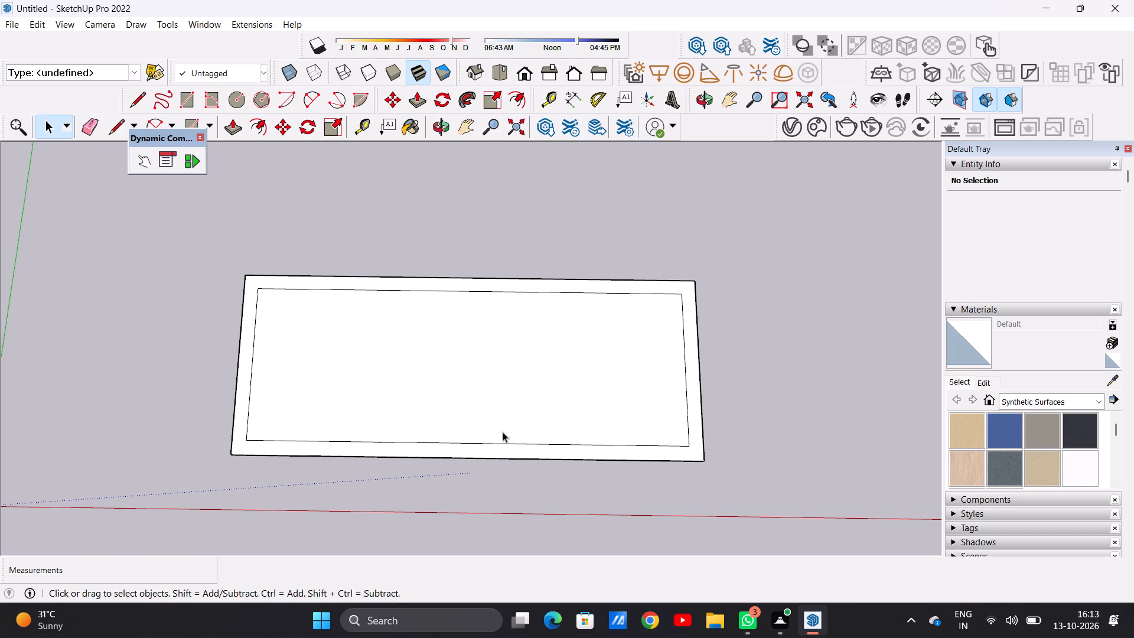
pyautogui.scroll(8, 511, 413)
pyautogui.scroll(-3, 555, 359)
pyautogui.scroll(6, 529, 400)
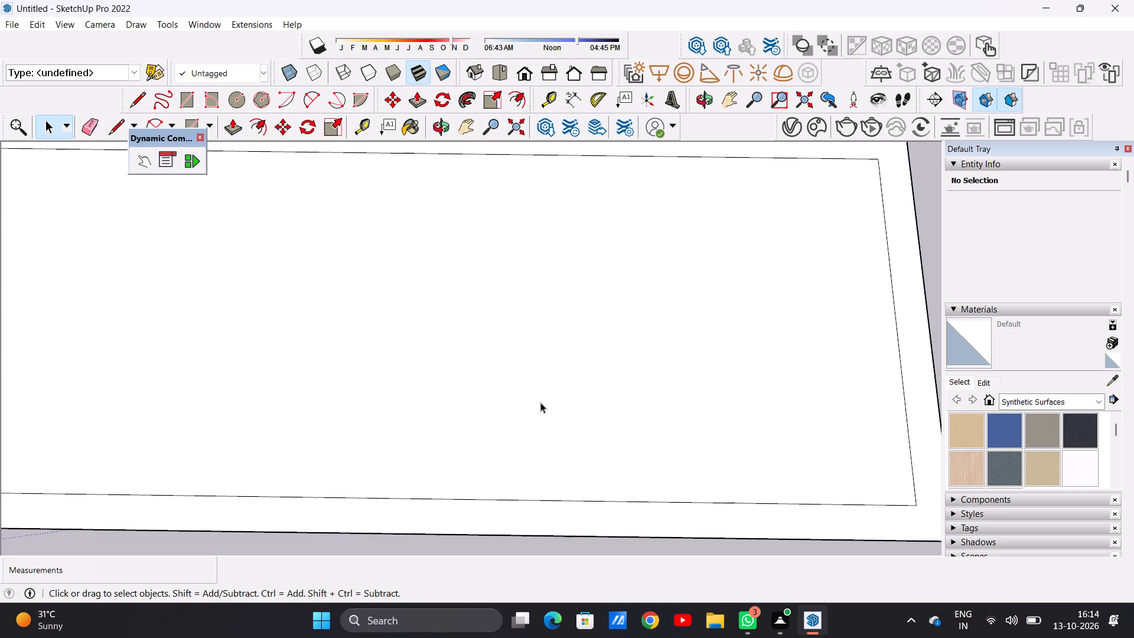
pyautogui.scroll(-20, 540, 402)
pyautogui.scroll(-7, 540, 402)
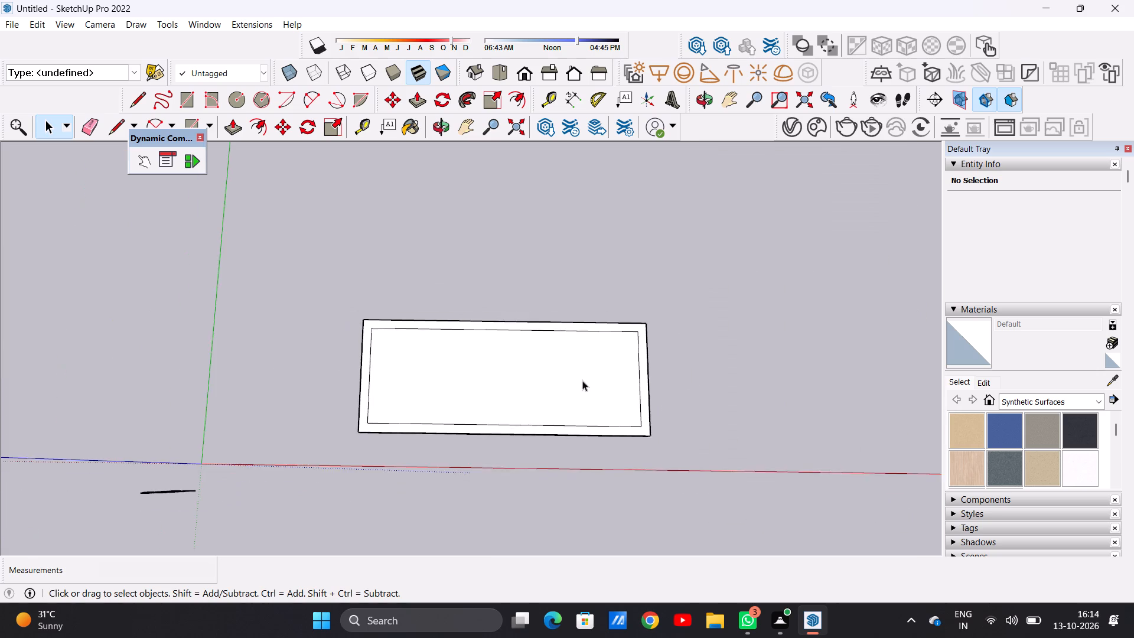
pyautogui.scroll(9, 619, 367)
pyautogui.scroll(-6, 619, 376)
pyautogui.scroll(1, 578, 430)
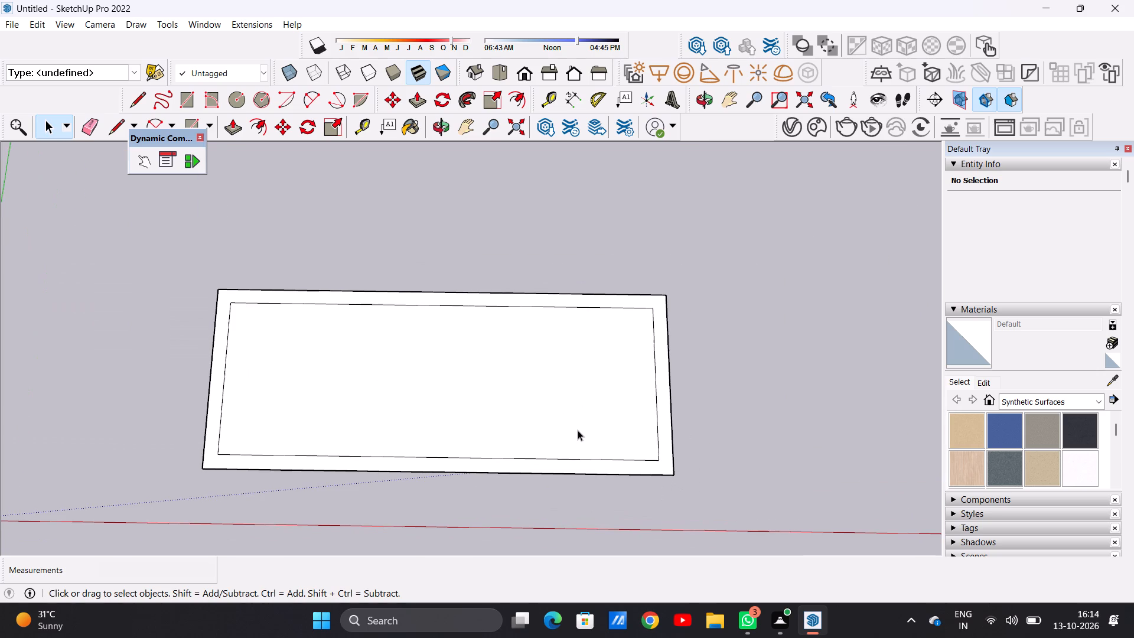
# Draw two lines about 8 3/8" long extending the inset border's front edge to the slab's left and right outer edges.
pyautogui.scroll(3, 524, 485)
pyautogui.press('l')
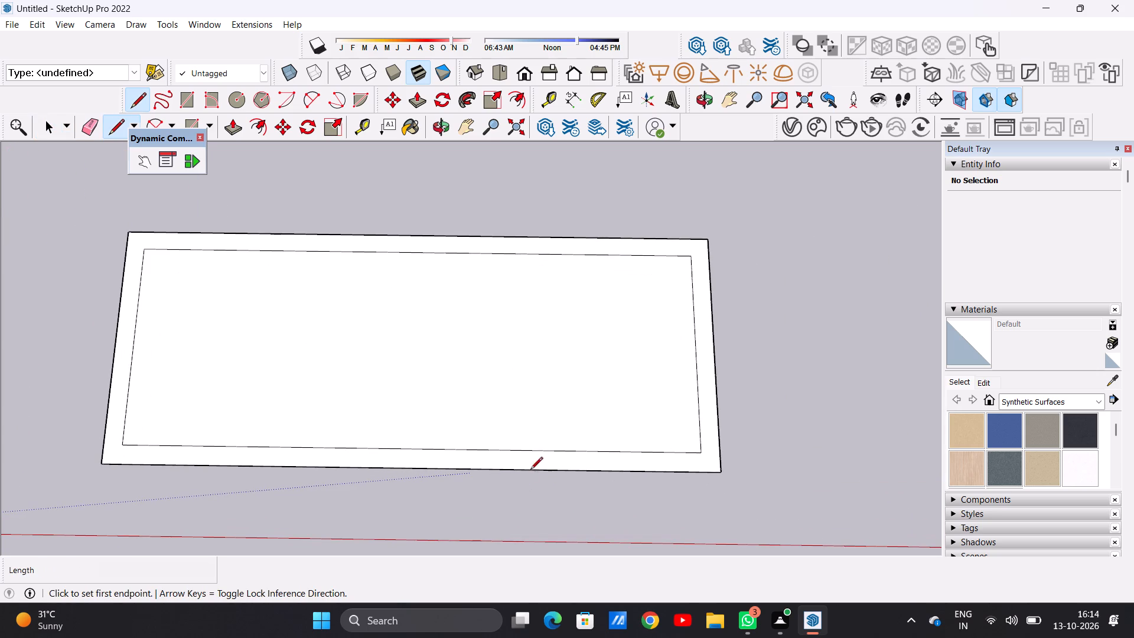
pyautogui.scroll(-3, 578, 455)
pyautogui.scroll(14, 253, 452)
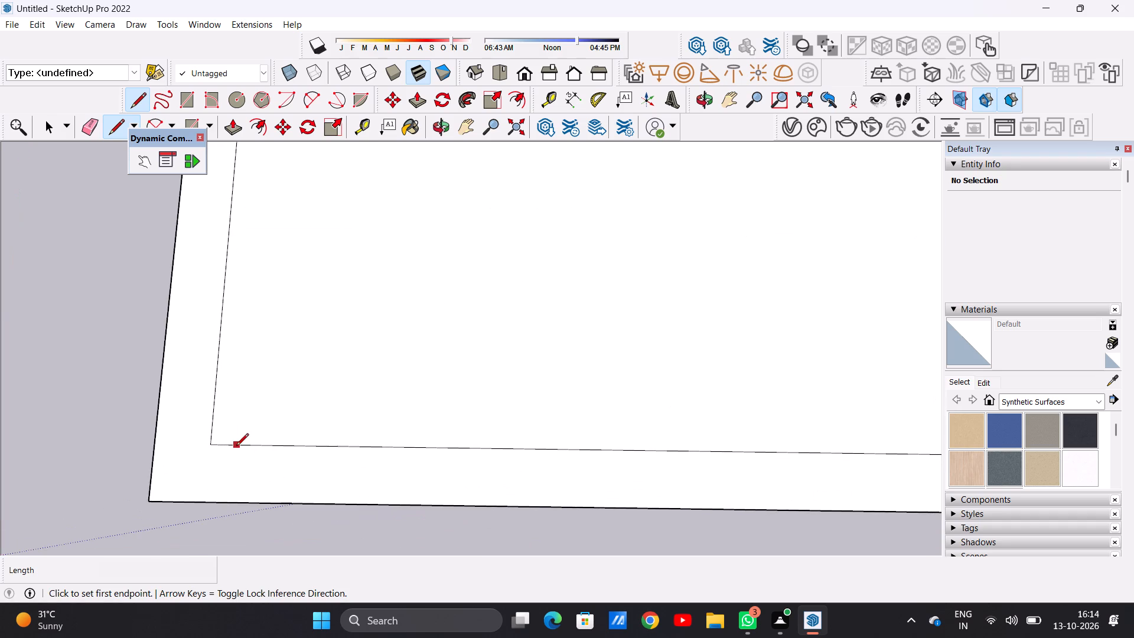
pyautogui.click(214, 442)
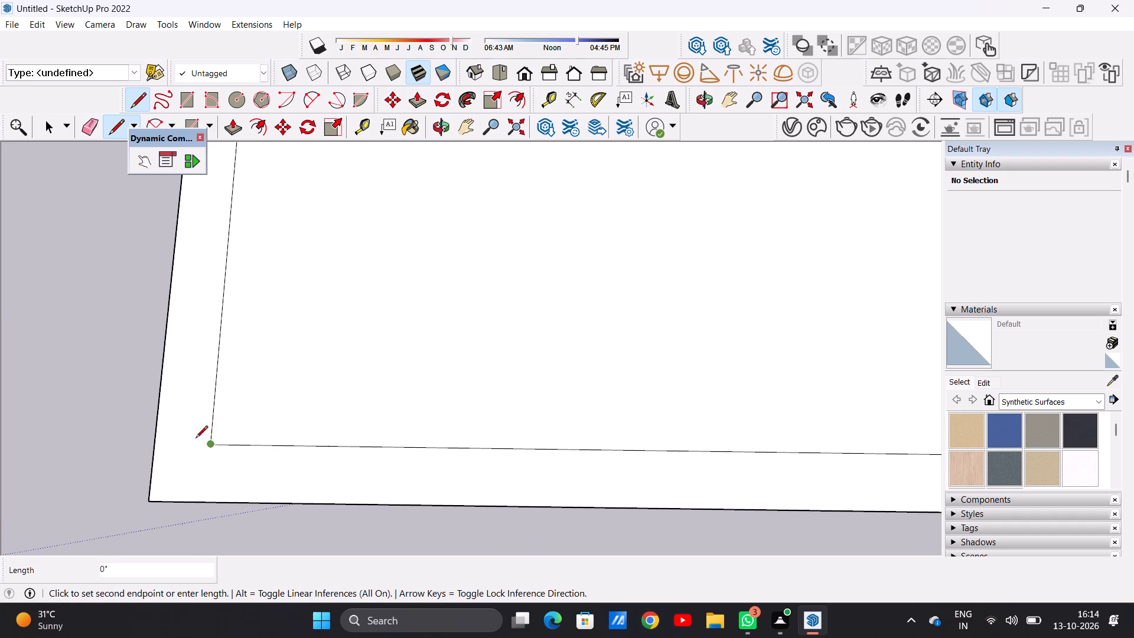
pyautogui.click(157, 440)
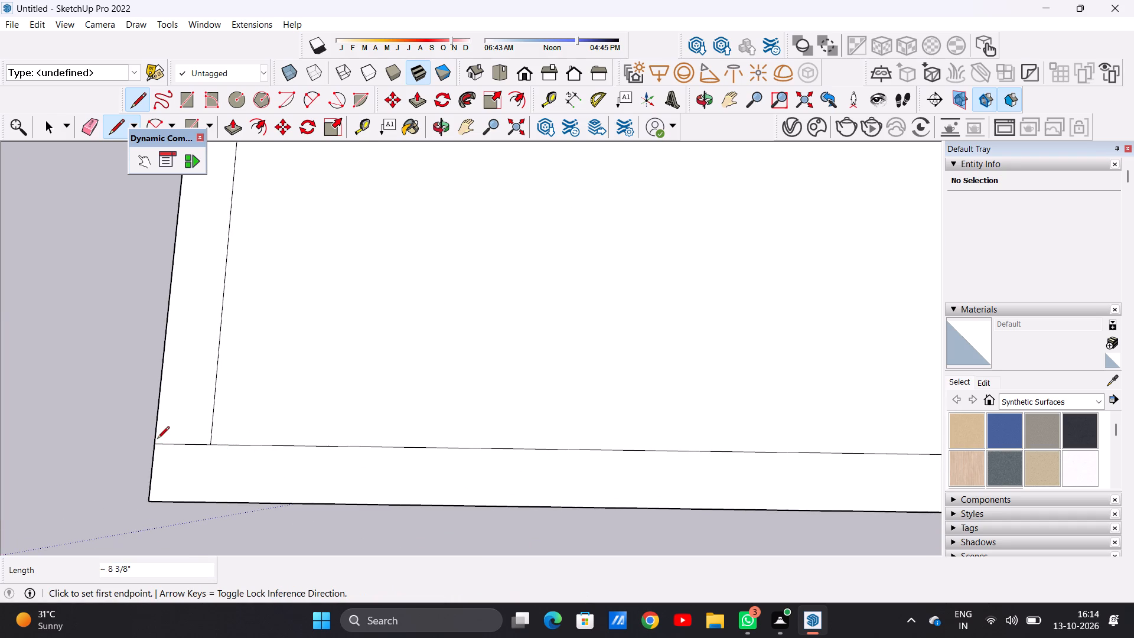
pyautogui.scroll(-7, 300, 467)
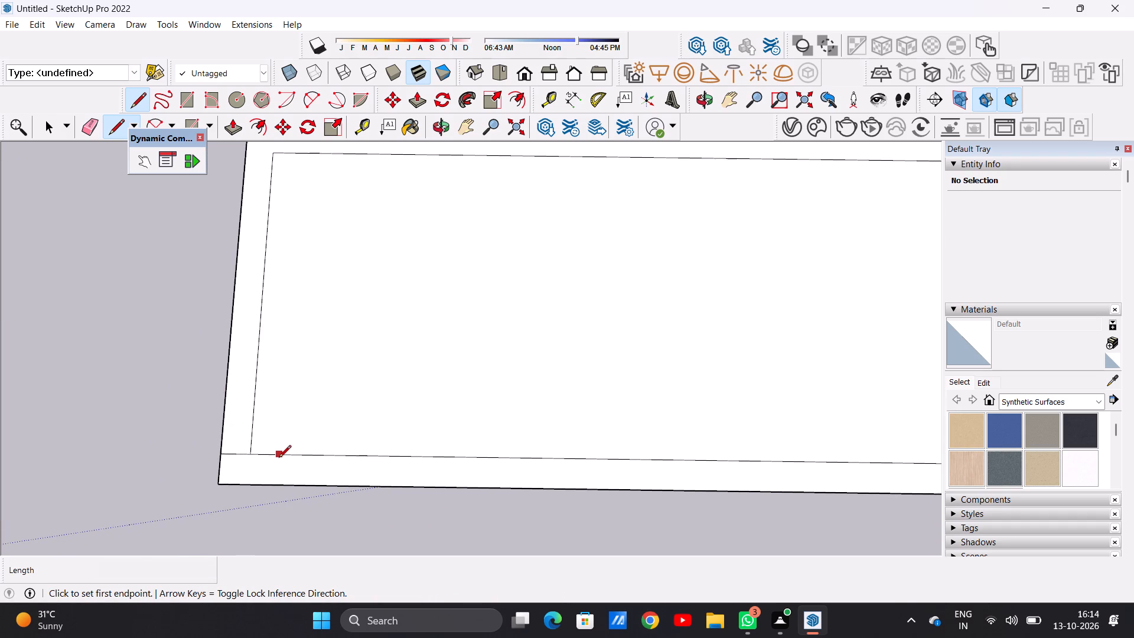
pyautogui.scroll(-6, 279, 458)
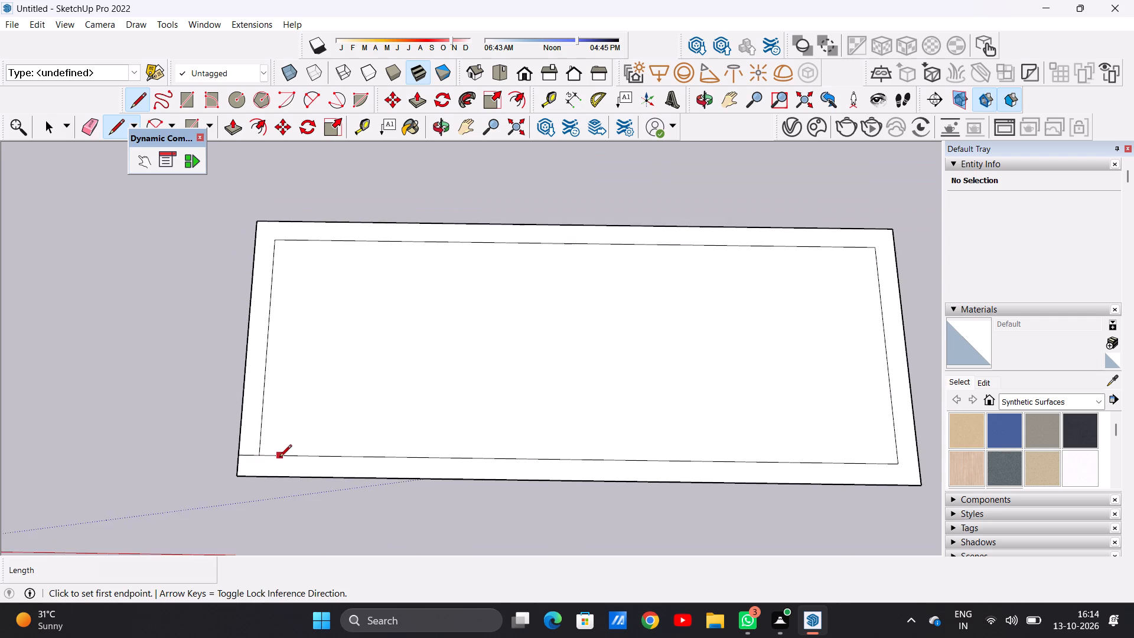
pyautogui.scroll(1, 872, 461)
pyautogui.scroll(-1, 872, 461)
pyautogui.scroll(10, 871, 461)
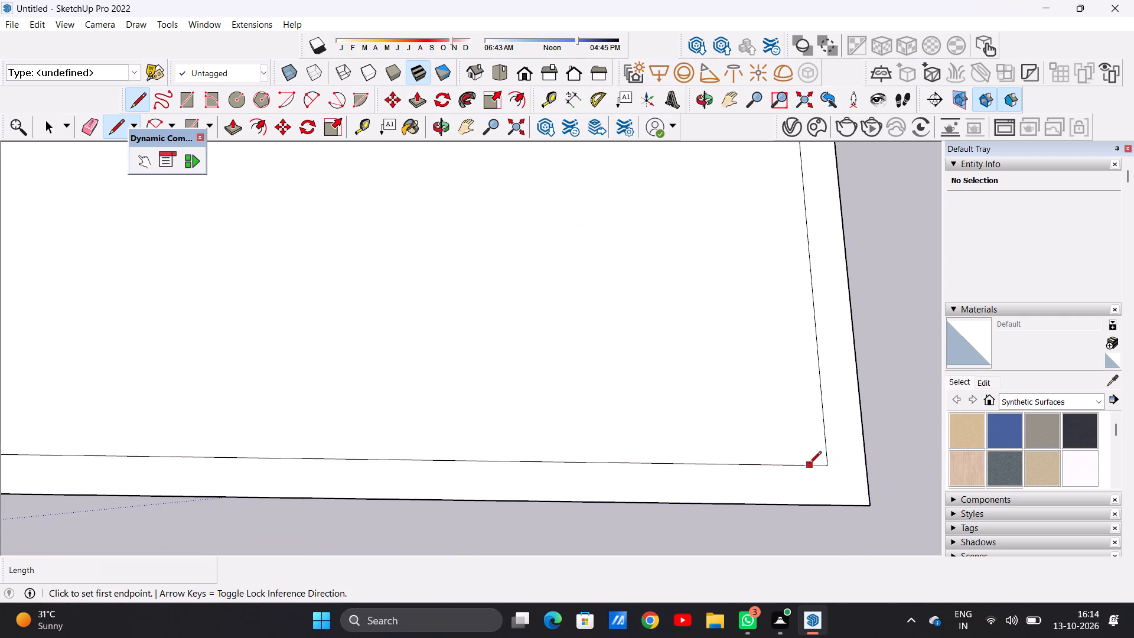
pyautogui.click(829, 459)
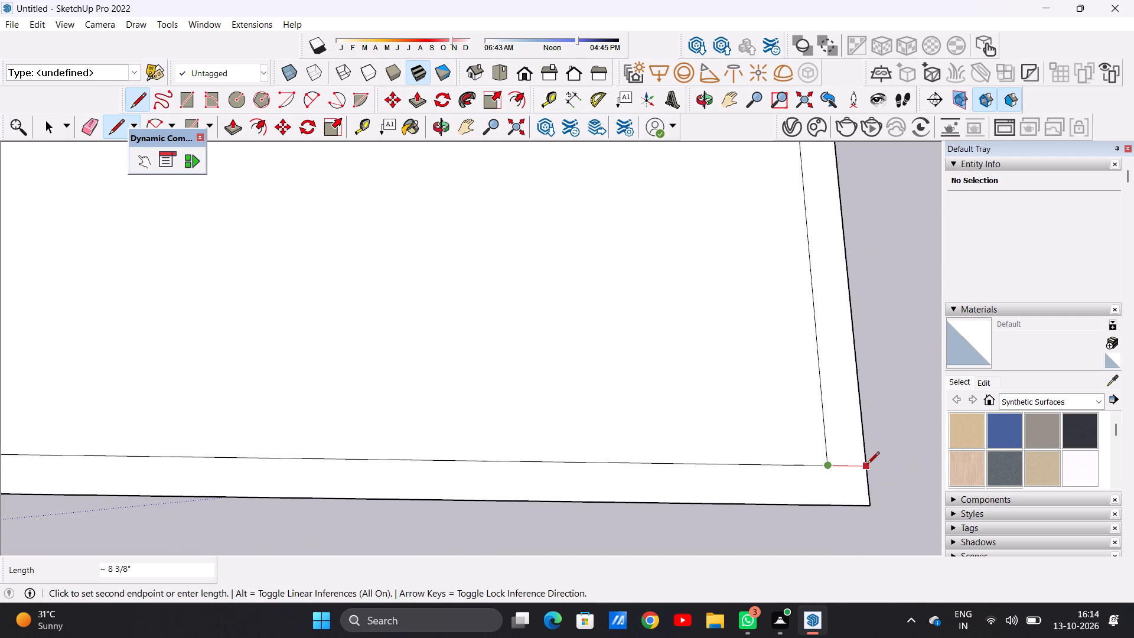
pyautogui.click(868, 465)
pyautogui.press('space')
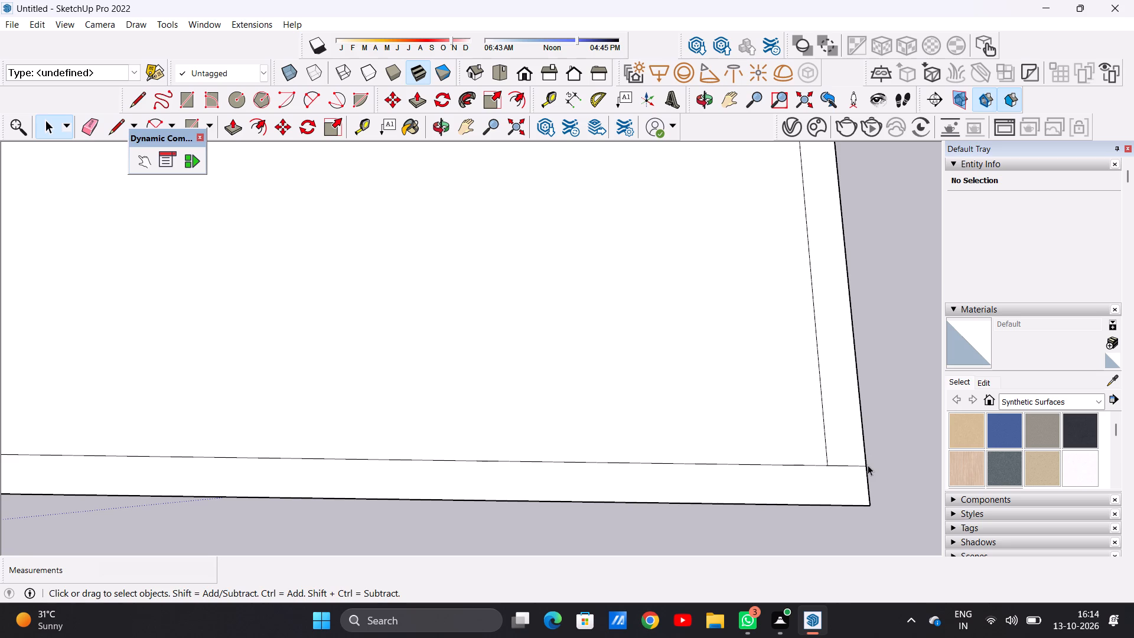
# Draw two closely spaced lengthwise lines, each about 22' 2 7/16", the first from the left outer edge, the second to the right outer edge.
pyautogui.scroll(-10, 719, 447)
pyautogui.scroll(1, 702, 360)
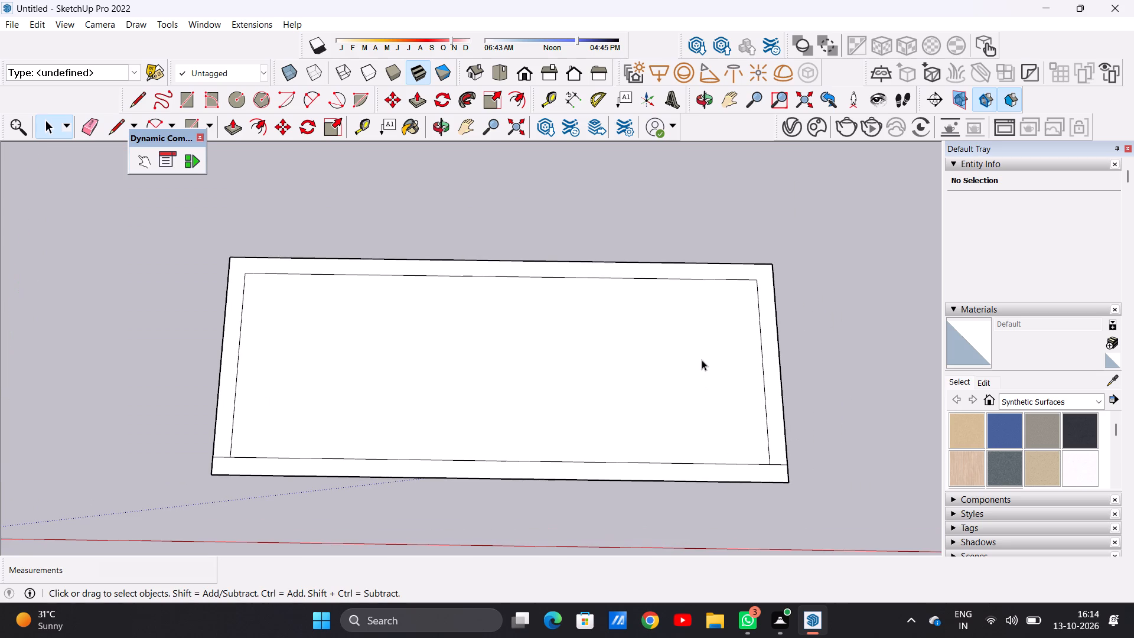
pyautogui.press('l')
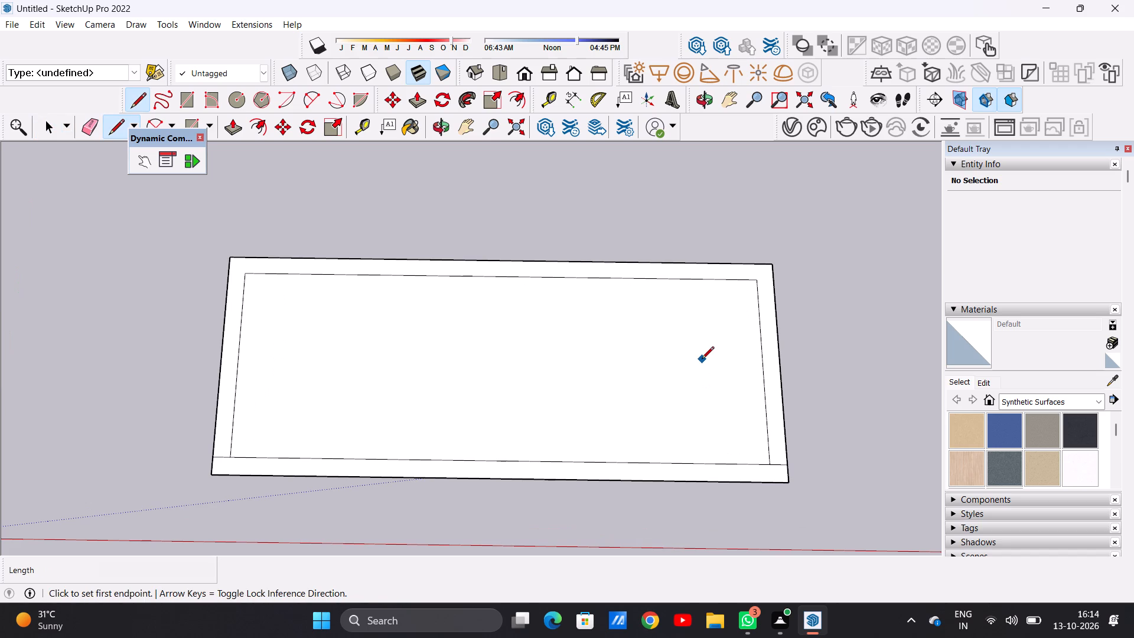
pyautogui.scroll(2, 260, 351)
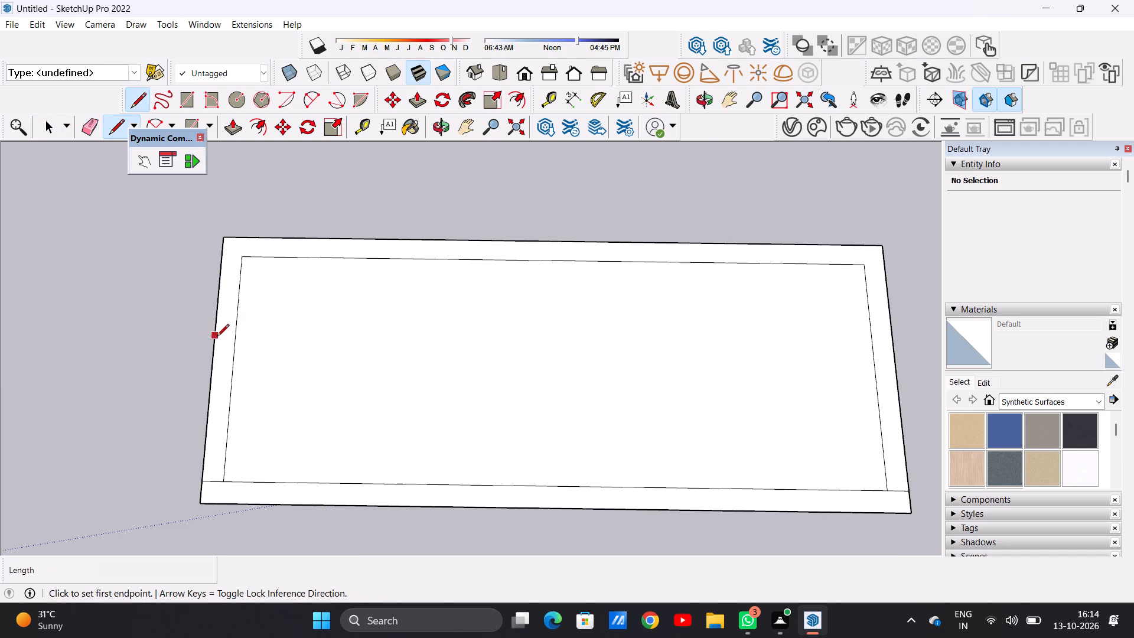
pyautogui.click(217, 337)
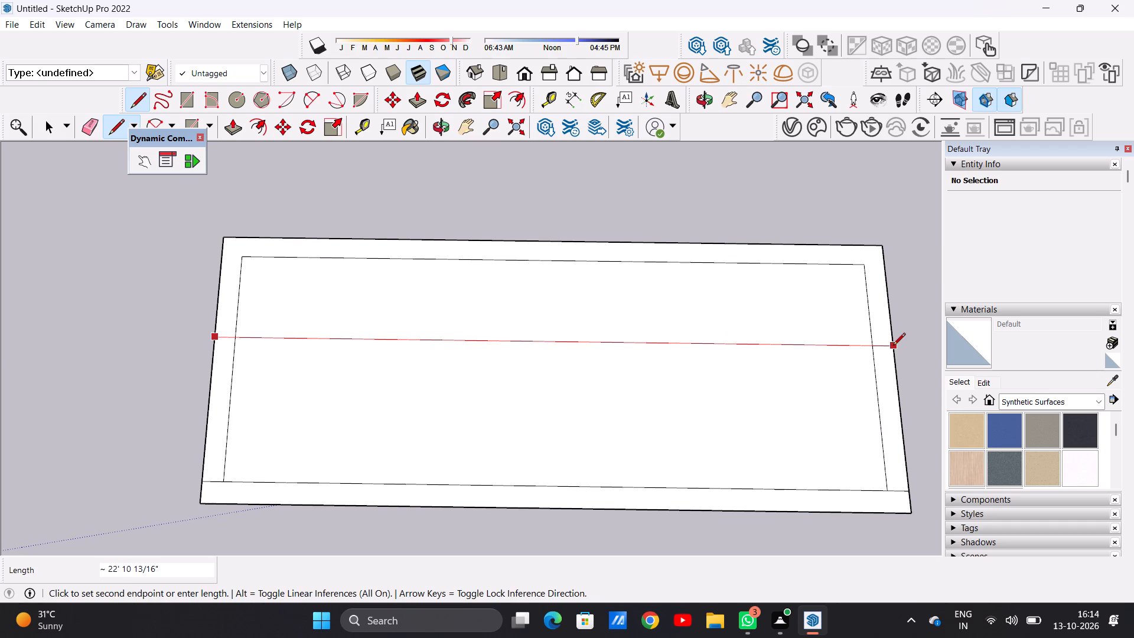
pyautogui.click(871, 350)
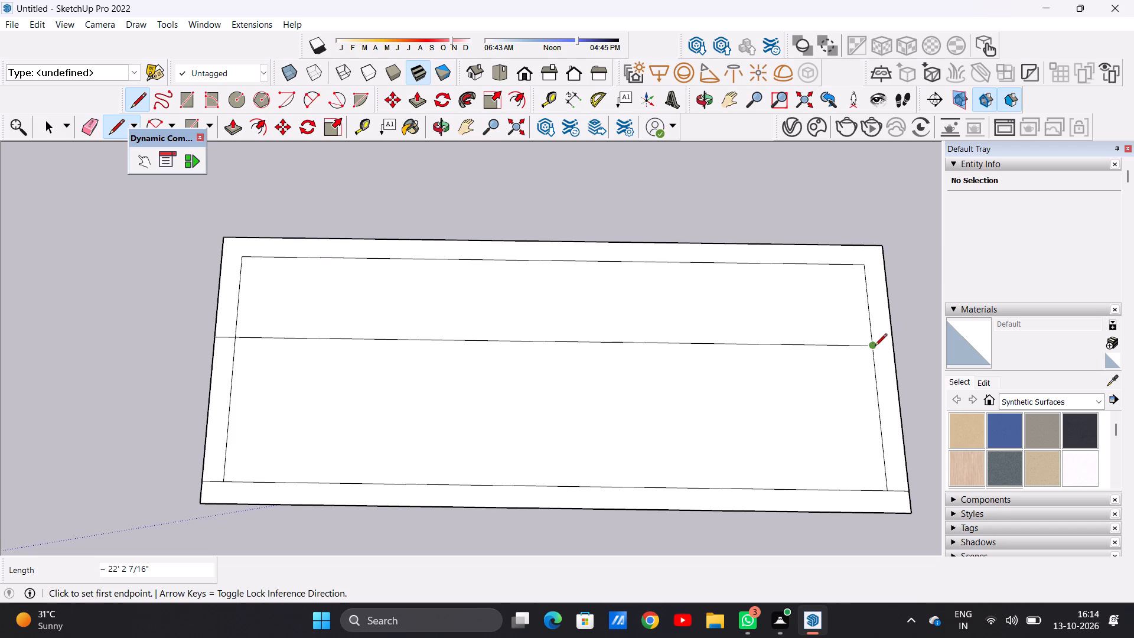
pyautogui.press('space')
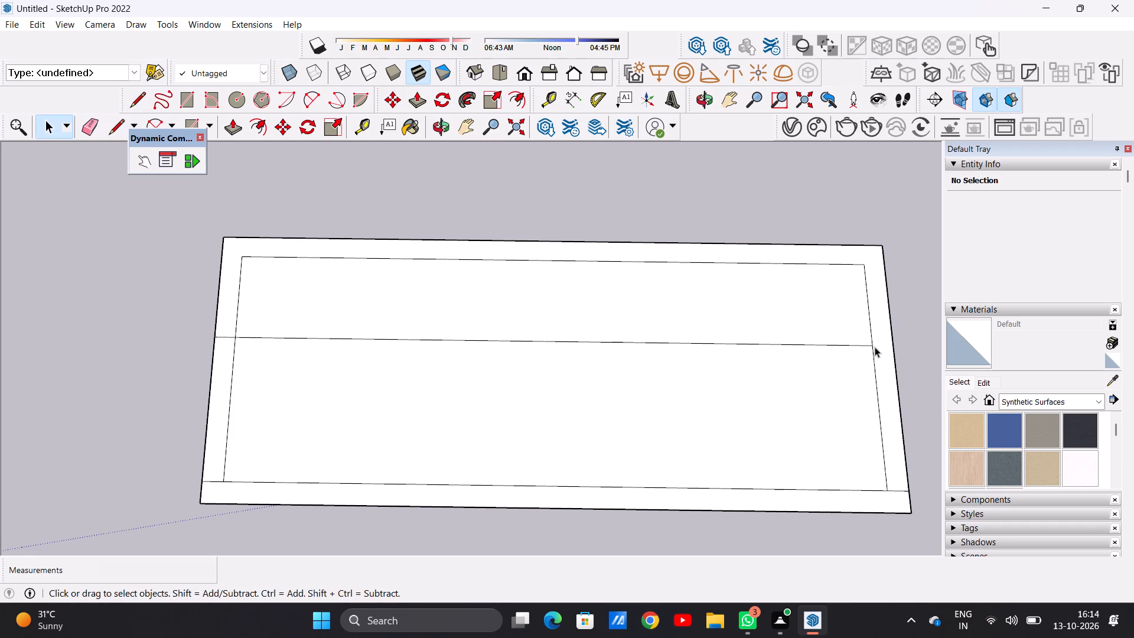
pyautogui.press('l')
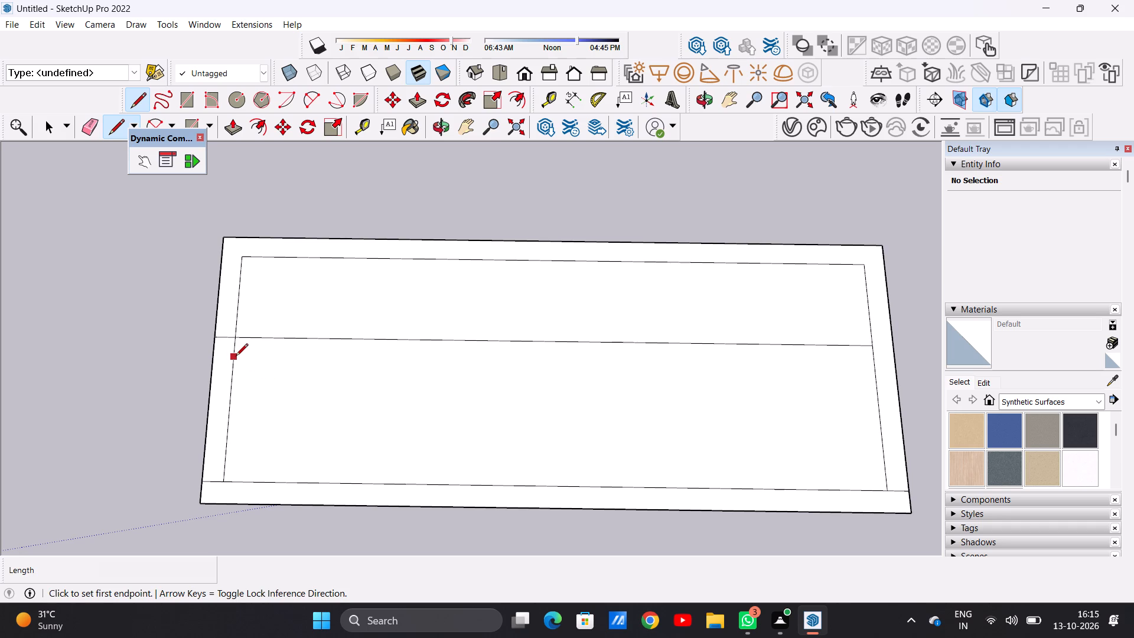
pyautogui.click(236, 357)
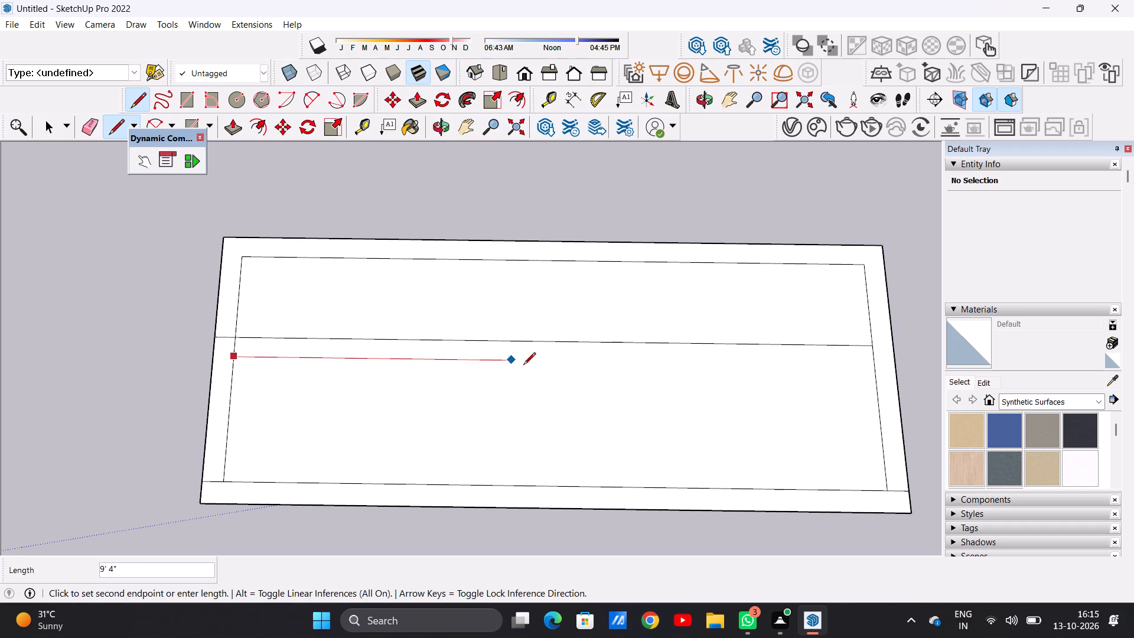
pyautogui.click(895, 363)
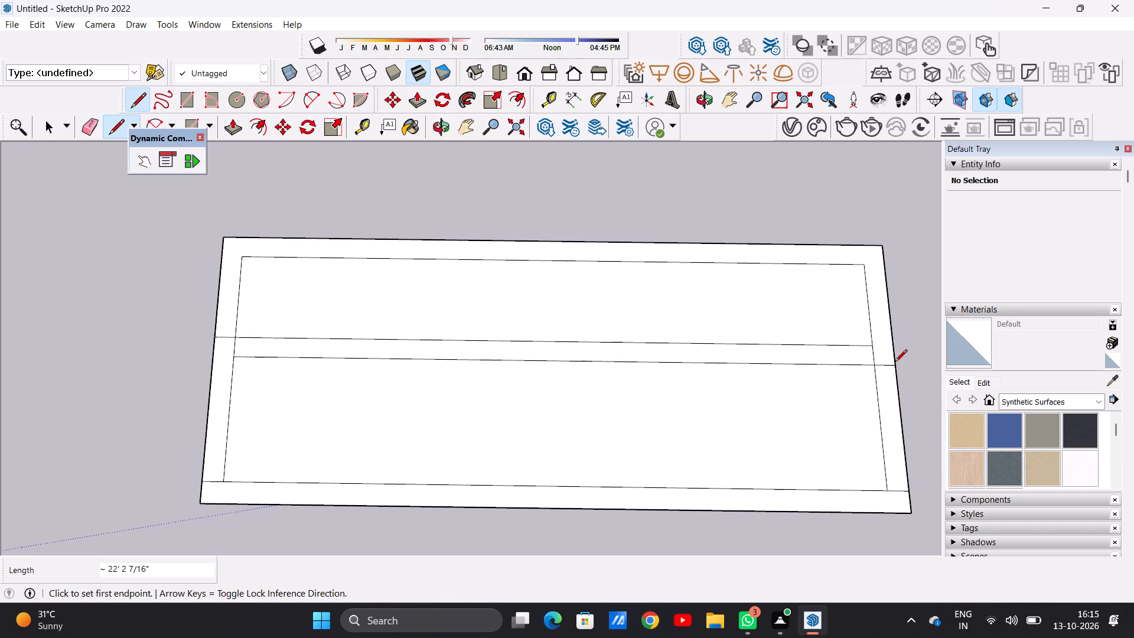
pyautogui.press('space')
# Erase the short piece of the rear lengthwise line that crosses the left border strip.
pyautogui.scroll(-2, 507, 354)
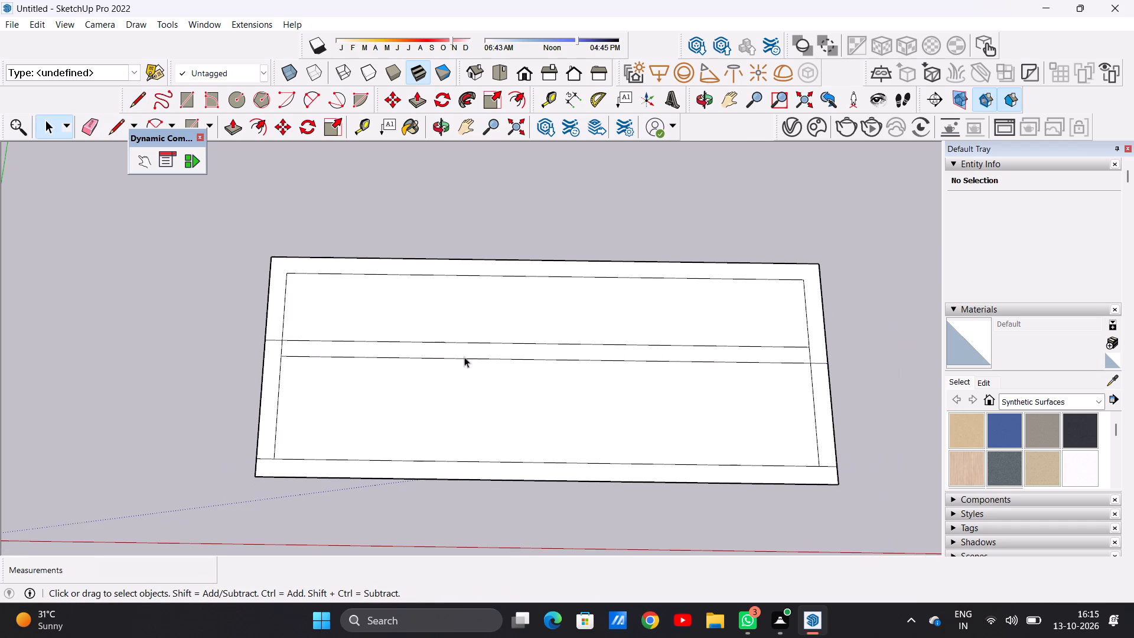
pyautogui.scroll(4, 288, 356)
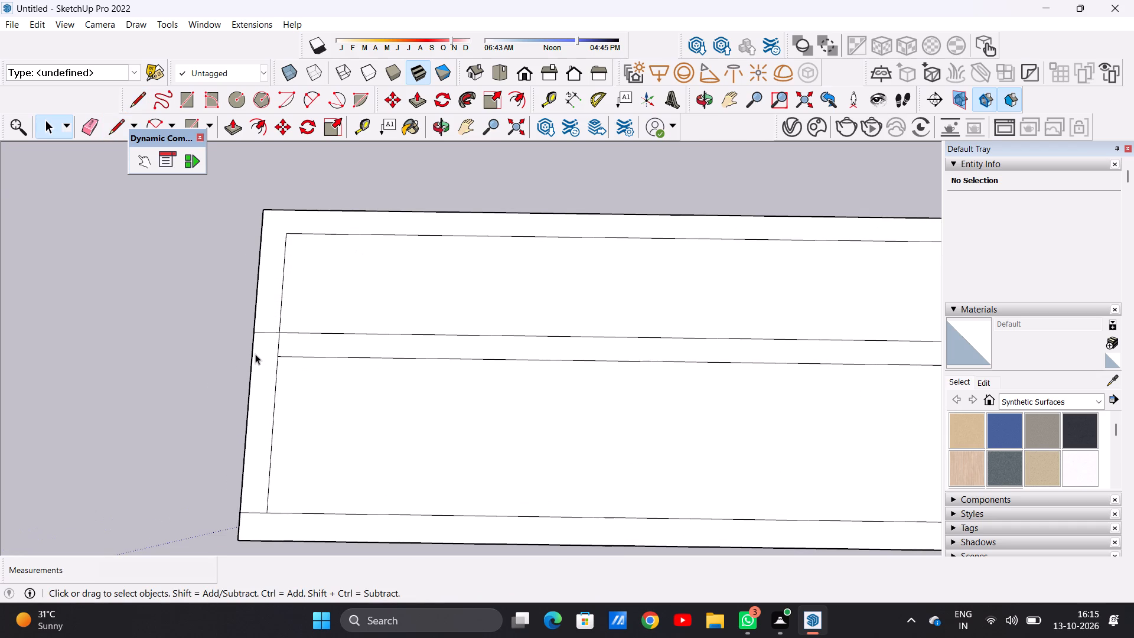
pyautogui.press('e')
pyautogui.scroll(5, 265, 324)
pyautogui.moveTo(265, 324); pyautogui.dragTo(262, 346)
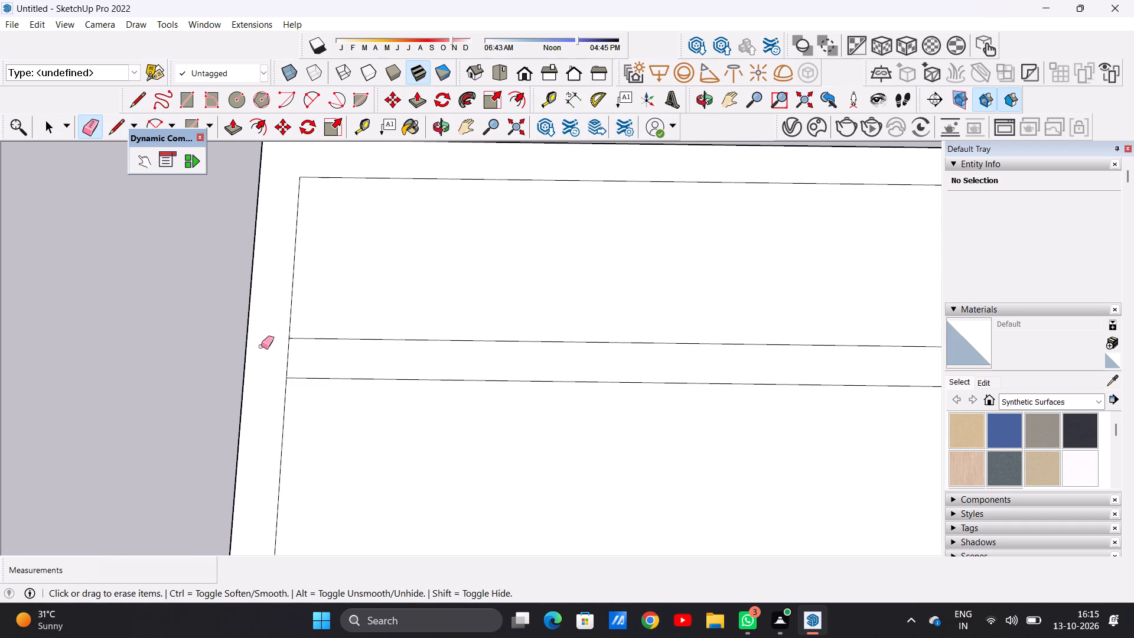
pyautogui.press('space')
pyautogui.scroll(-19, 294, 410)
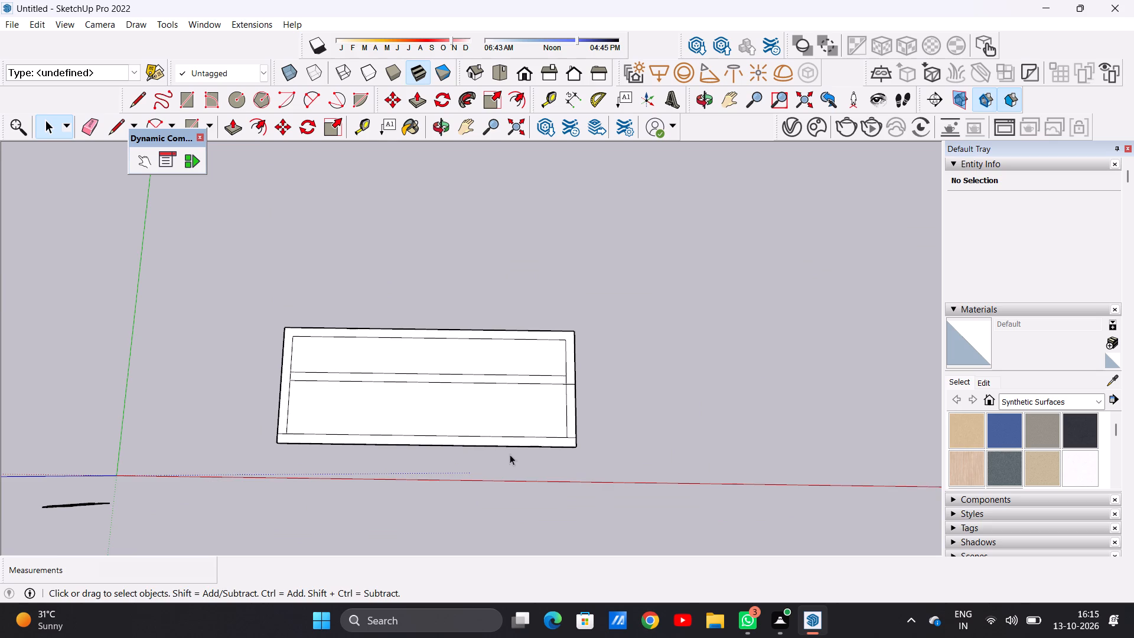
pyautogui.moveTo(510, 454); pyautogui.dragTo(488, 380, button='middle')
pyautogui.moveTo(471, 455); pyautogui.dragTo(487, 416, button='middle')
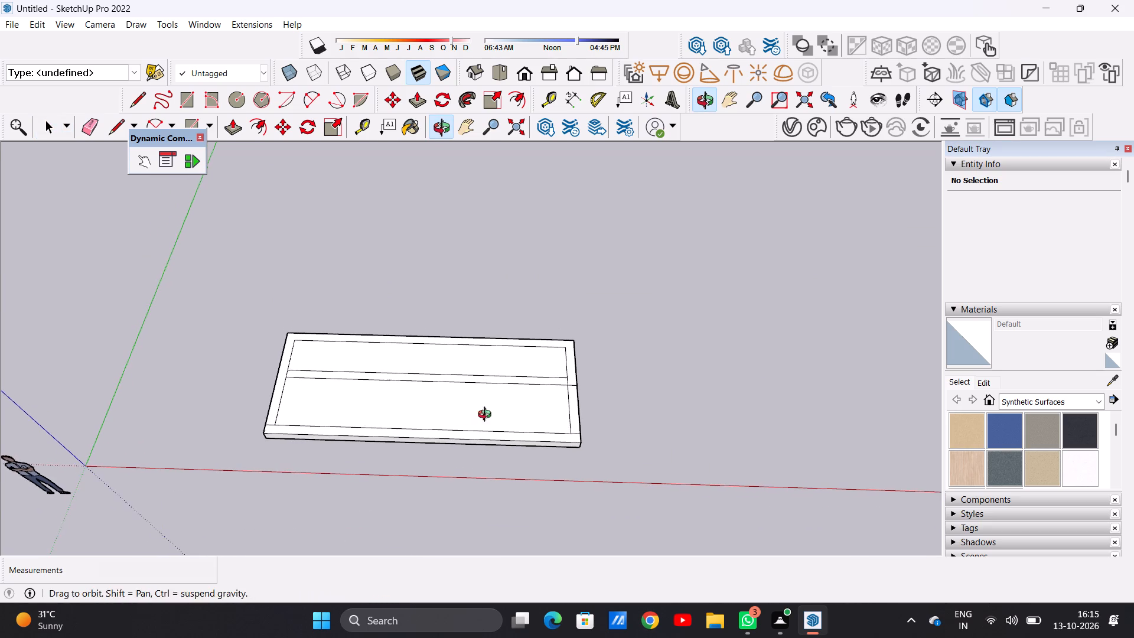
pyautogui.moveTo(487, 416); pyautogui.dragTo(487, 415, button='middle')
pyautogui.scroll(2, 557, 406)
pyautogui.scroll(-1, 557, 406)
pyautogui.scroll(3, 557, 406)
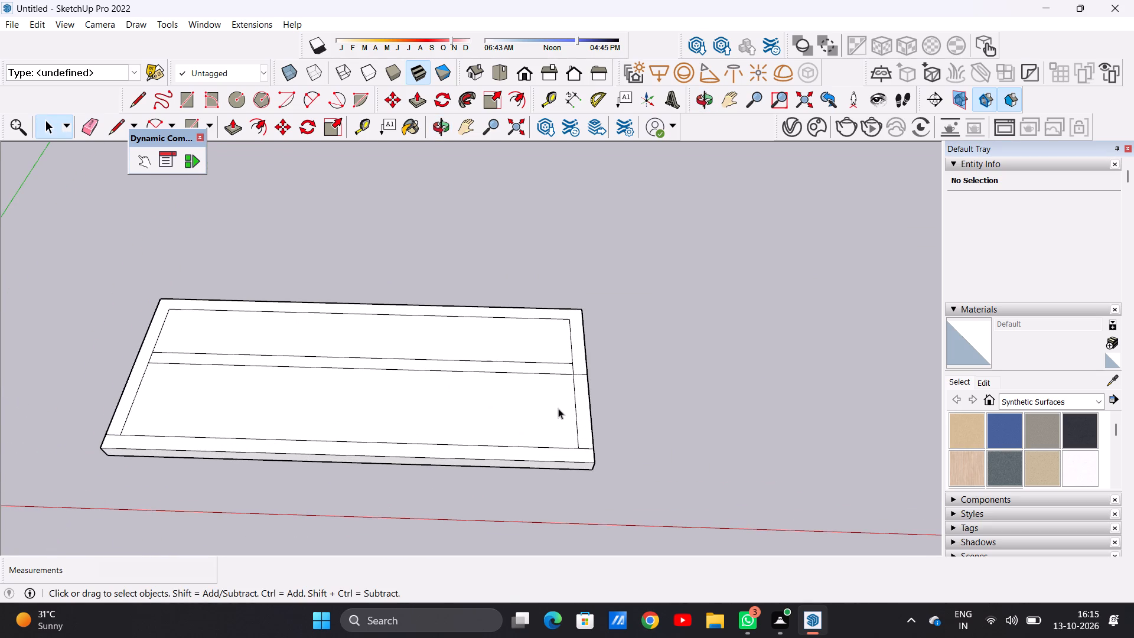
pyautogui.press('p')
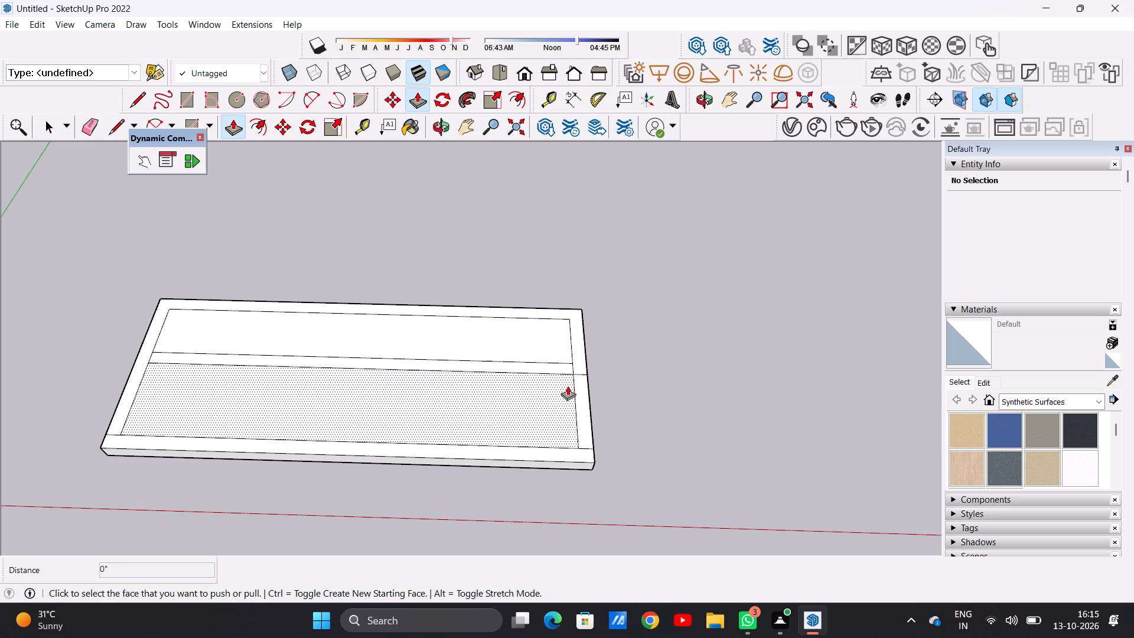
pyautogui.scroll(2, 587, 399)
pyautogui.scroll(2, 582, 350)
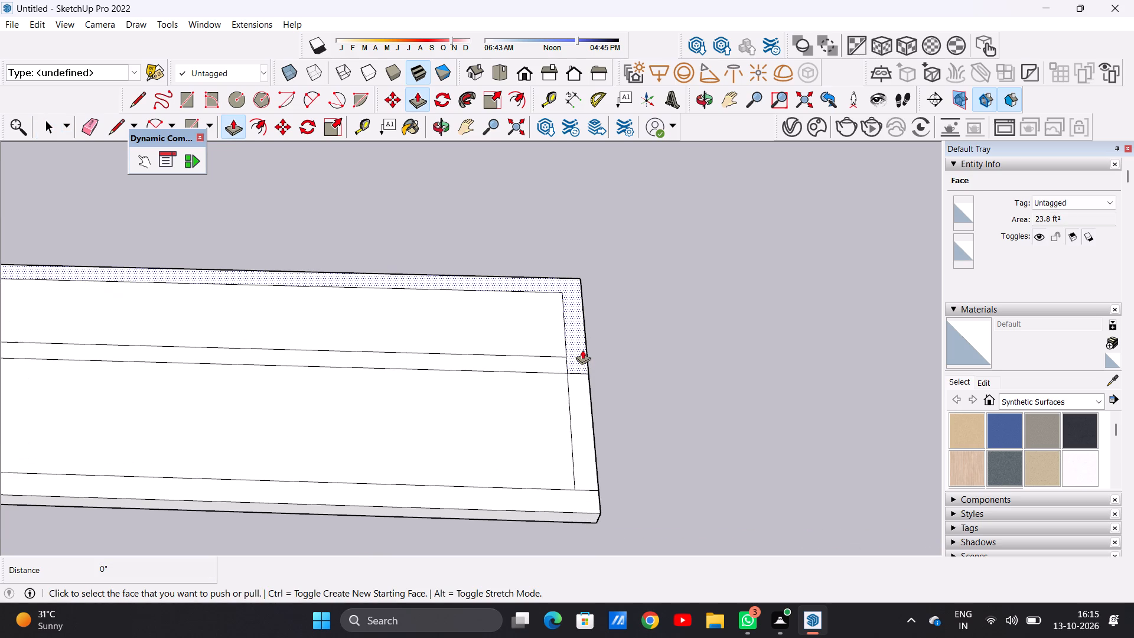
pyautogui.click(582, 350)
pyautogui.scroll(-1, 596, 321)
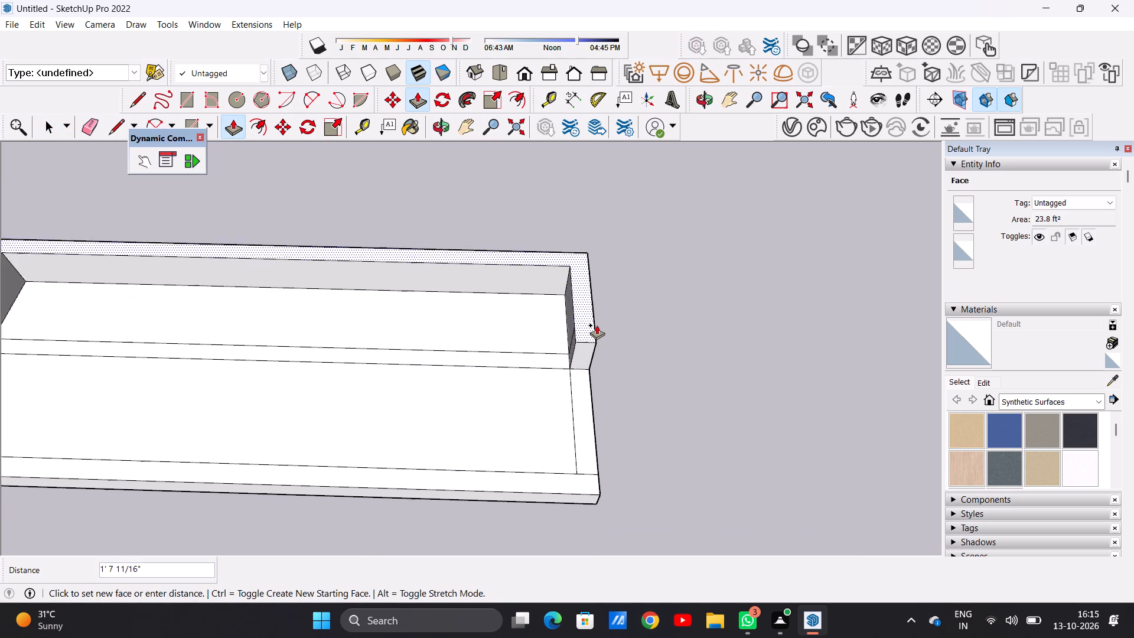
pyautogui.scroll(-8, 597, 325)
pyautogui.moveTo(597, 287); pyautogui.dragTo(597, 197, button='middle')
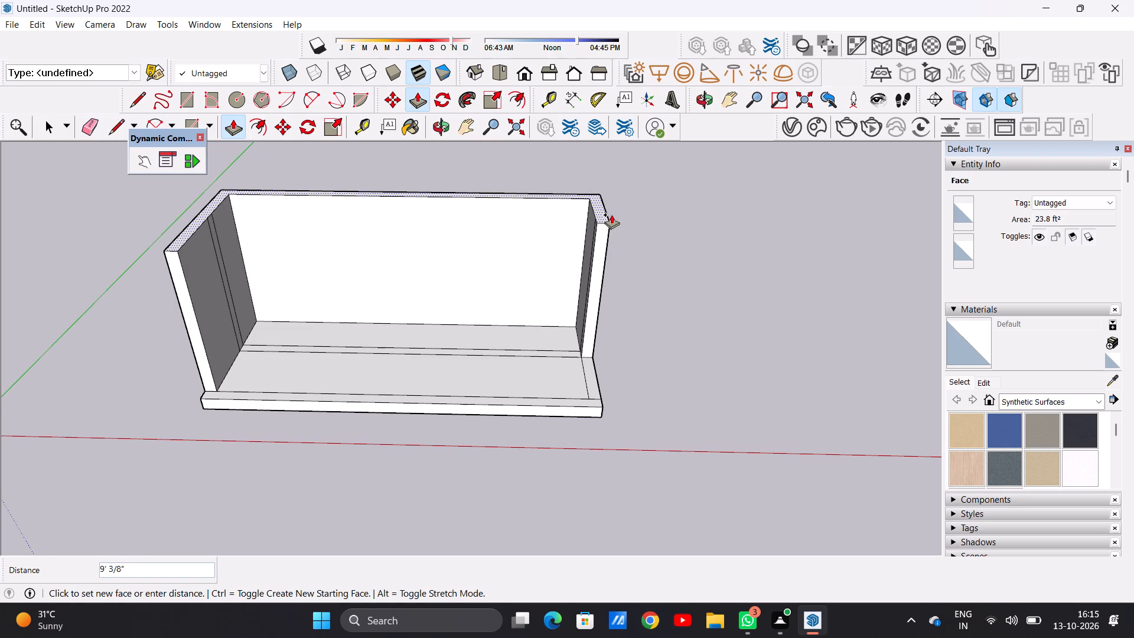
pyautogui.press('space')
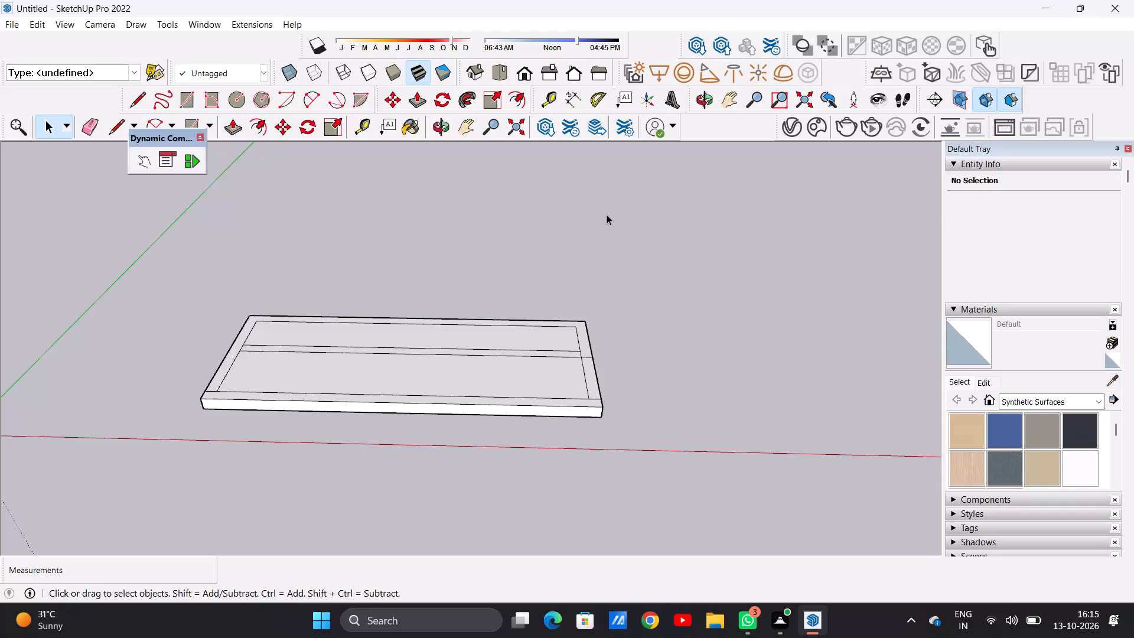
# Extend the front lengthwise line about 8 3/8" across the left border strip to the slab's outer edge.
pyautogui.scroll(-5, 484, 321)
pyautogui.moveTo(397, 351); pyautogui.dragTo(392, 451, button='middle')
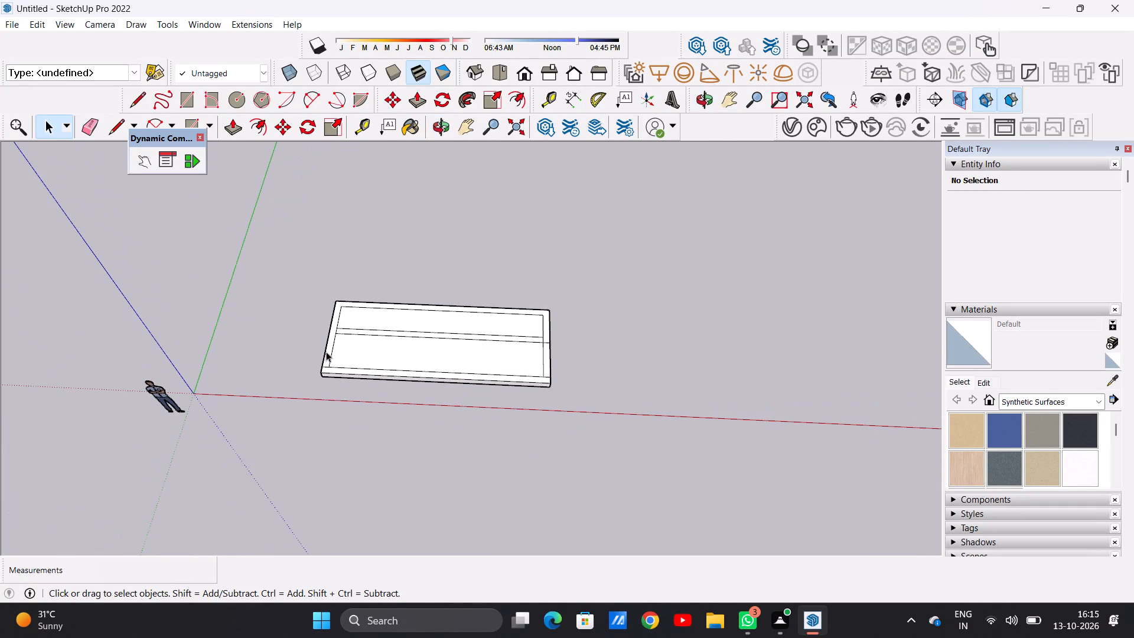
pyautogui.scroll(4, 326, 349)
pyautogui.scroll(-1, 326, 349)
pyautogui.scroll(6, 326, 349)
pyautogui.moveTo(334, 338); pyautogui.dragTo(344, 396, button='middle')
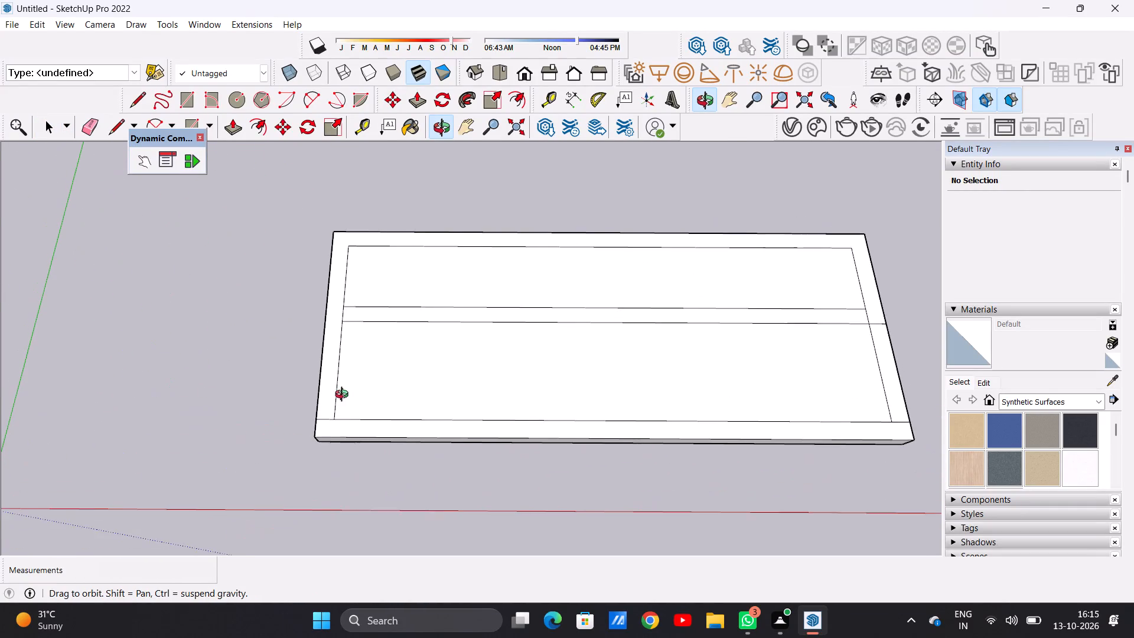
pyautogui.moveTo(344, 396); pyautogui.dragTo(335, 411, button='middle')
pyautogui.scroll(6, 343, 334)
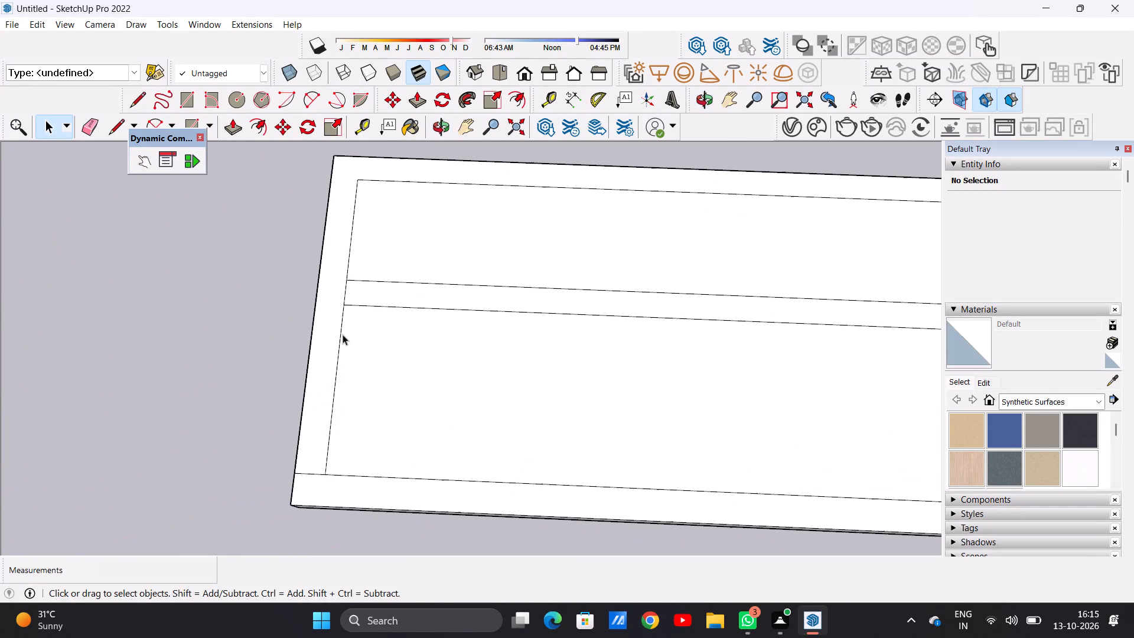
pyautogui.press('l')
pyautogui.scroll(5, 347, 310)
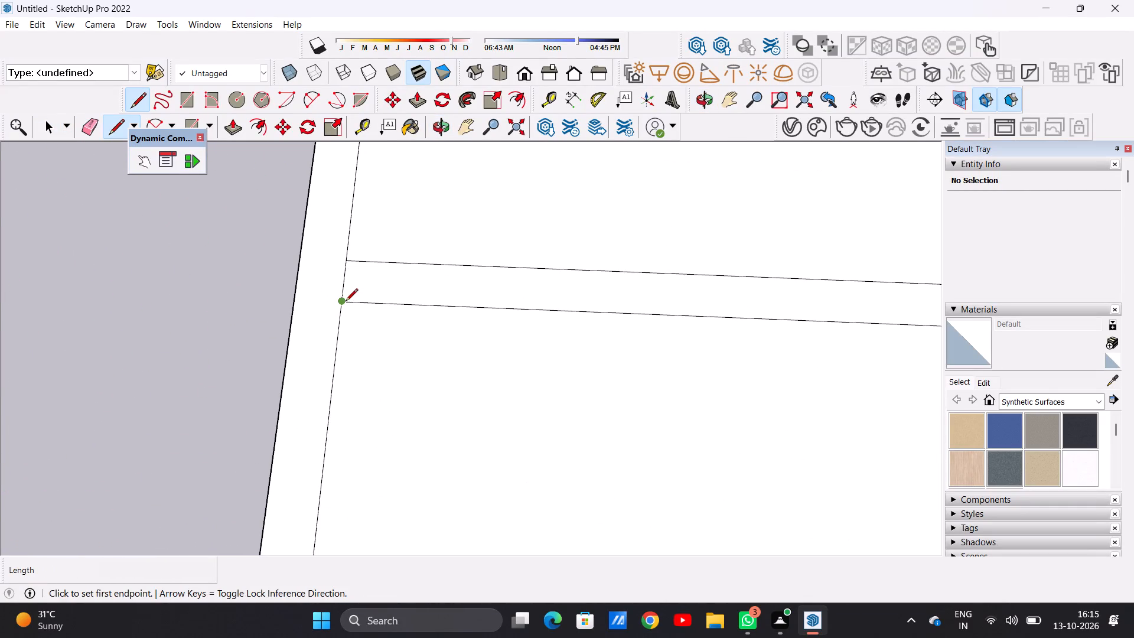
pyautogui.click(345, 302)
pyautogui.click(295, 300)
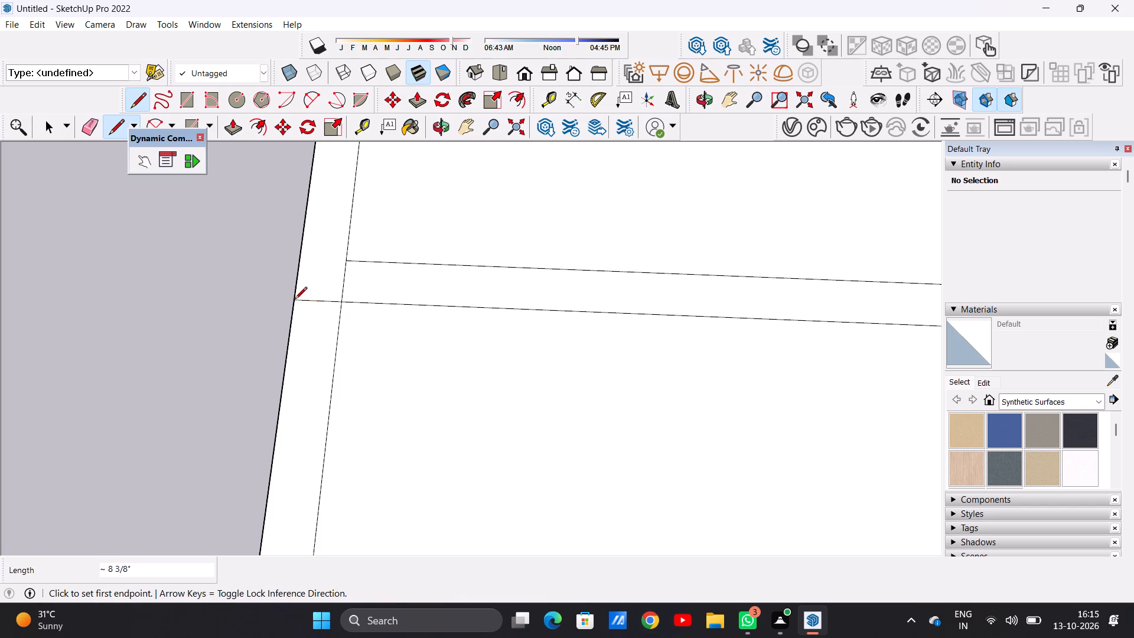
pyautogui.press('space')
pyautogui.scroll(-15, 333, 379)
pyautogui.moveTo(614, 406); pyautogui.dragTo(611, 400, button='middle')
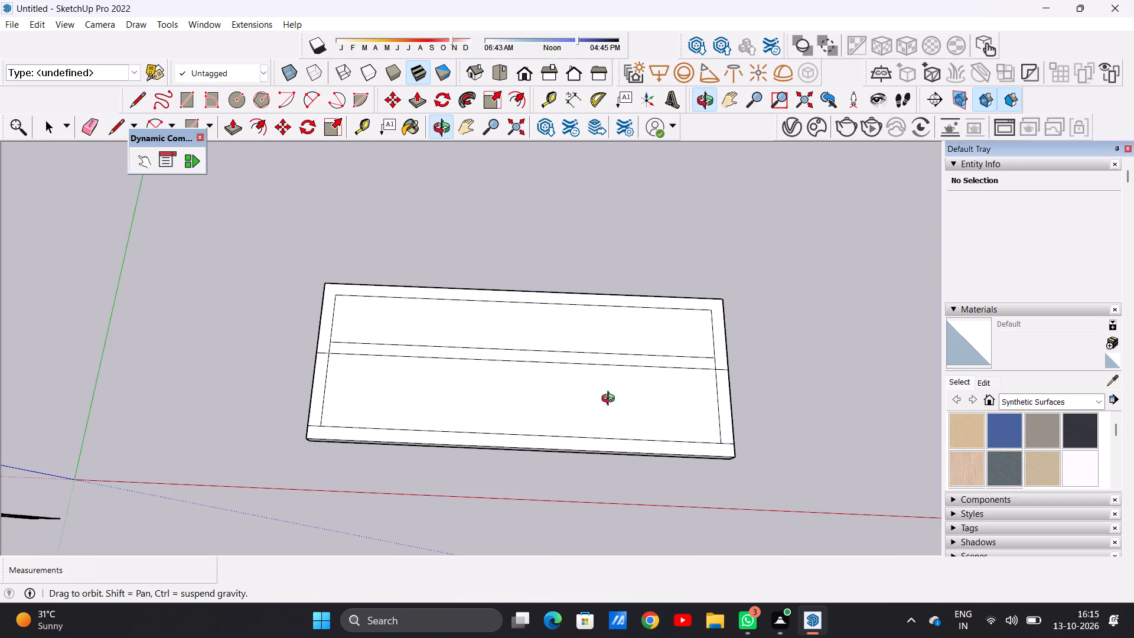
# Push/pull the U-shaped rear and side border strip up 10' to raise the outer walls.
pyautogui.moveTo(611, 400); pyautogui.dragTo(598, 347, button='middle')
pyautogui.scroll(5, 735, 370)
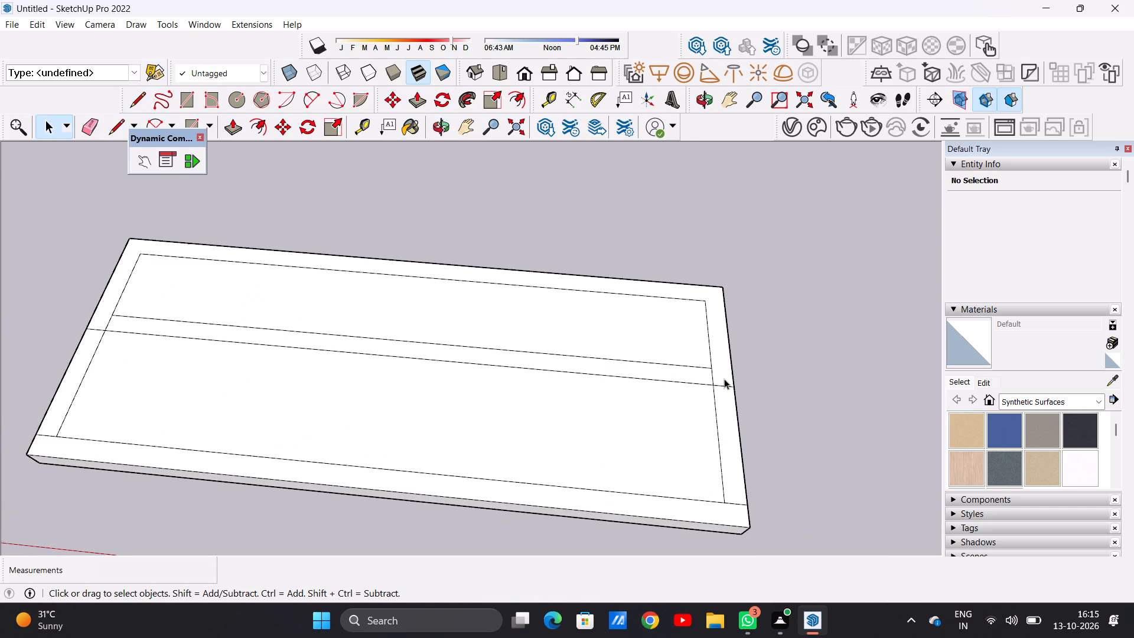
pyautogui.press('p')
pyautogui.click(722, 368)
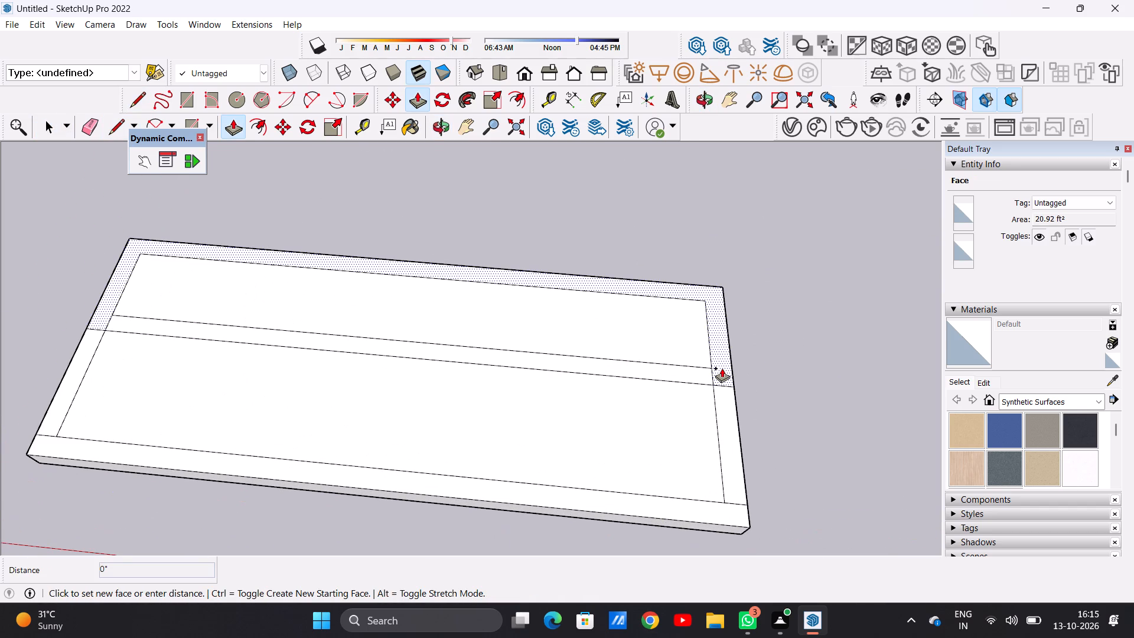
pyautogui.scroll(-7, 735, 274)
pyautogui.moveTo(742, 261); pyautogui.dragTo(743, 190, button='middle')
pyautogui.moveTo(757, 287); pyautogui.dragTo(751, 272, button='middle')
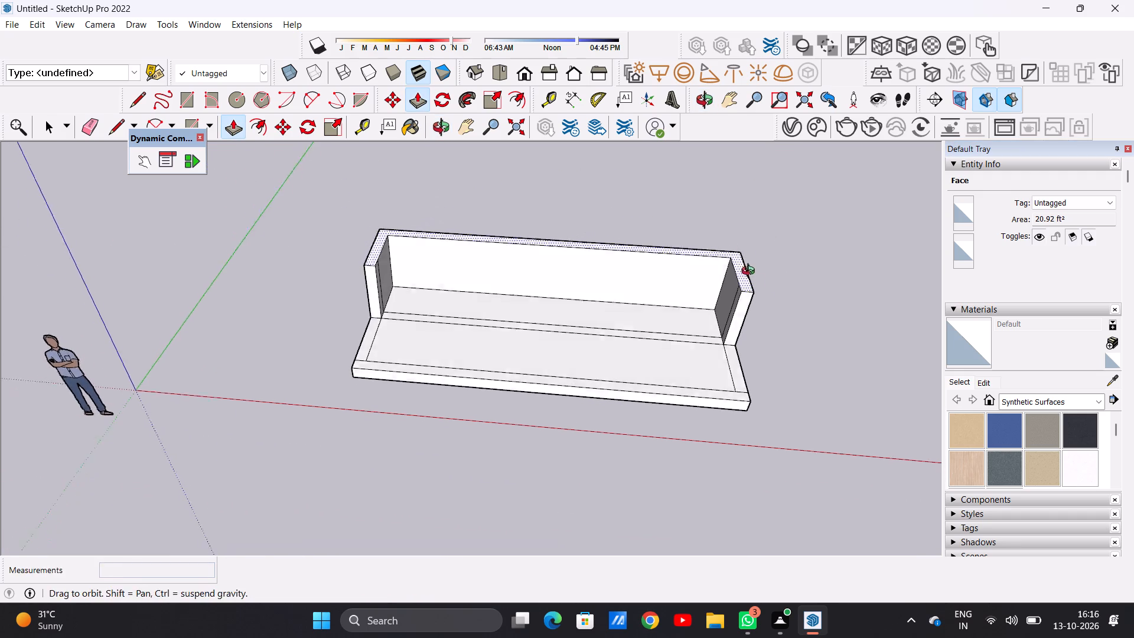
pyautogui.moveTo(751, 272); pyautogui.dragTo(751, 221, button='middle')
pyautogui.write("10'")
pyautogui.press('Return')
pyautogui.press('space')
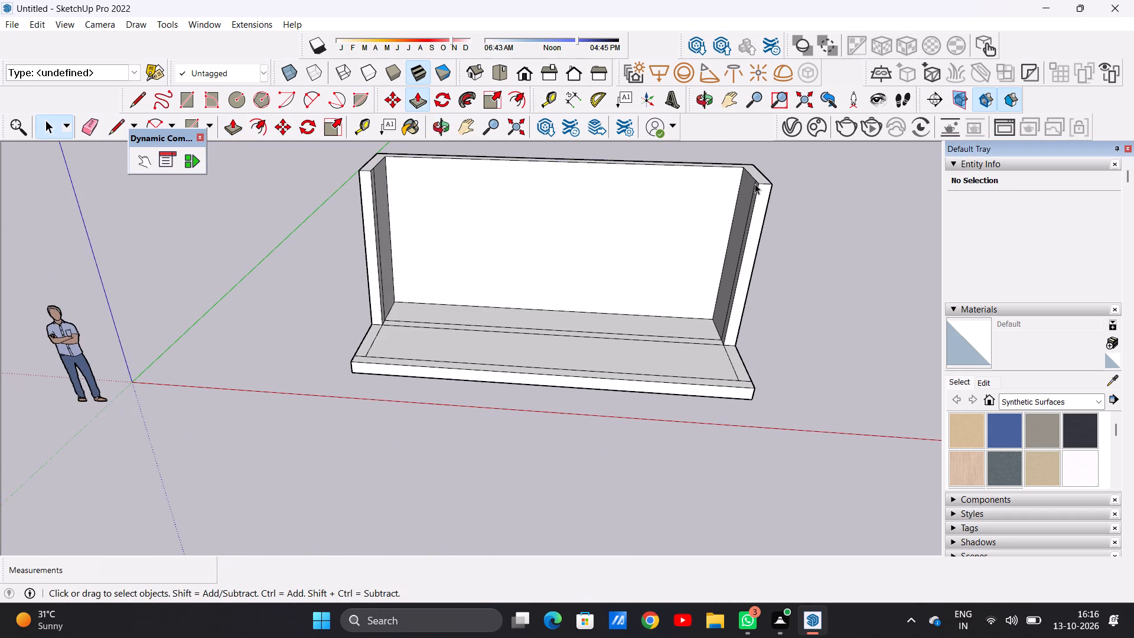
# Examine the raised outer walls and the remaining floor strips from several angles and distances.
pyautogui.scroll(-6, 567, 401)
pyautogui.scroll(4, 527, 339)
pyautogui.moveTo(511, 337); pyautogui.dragTo(472, 425, button='middle')
pyautogui.scroll(-3, 487, 426)
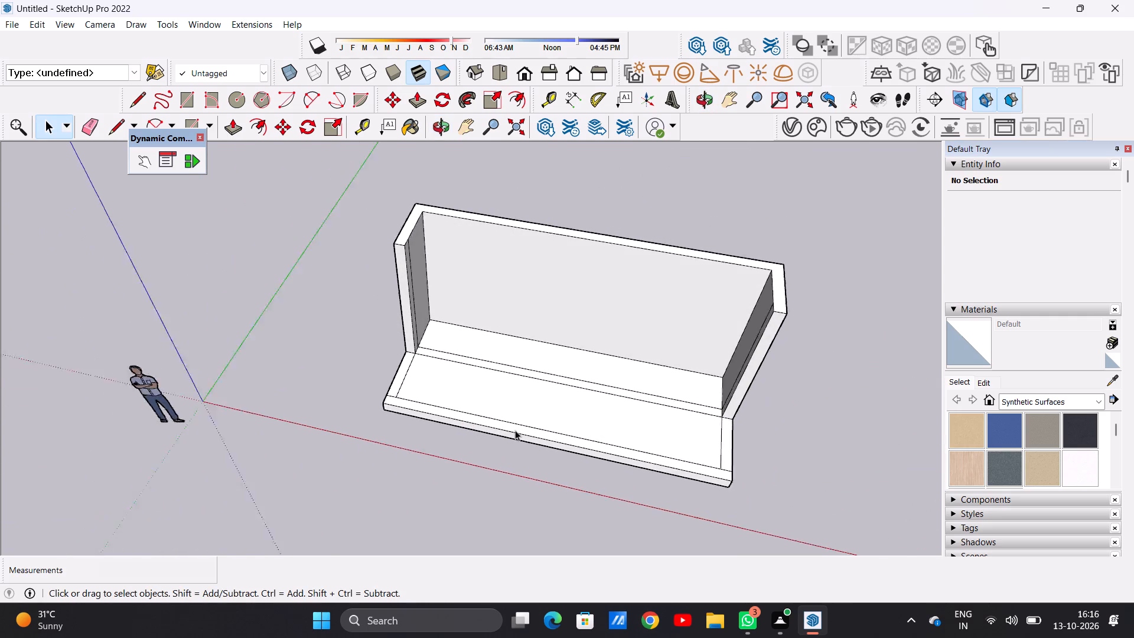
pyautogui.scroll(-1, 515, 430)
pyautogui.scroll(2, 584, 394)
pyautogui.scroll(-1, 584, 394)
pyautogui.scroll(2, 584, 394)
pyautogui.moveTo(575, 441); pyautogui.dragTo(633, 442, button='middle')
pyautogui.scroll(3, 685, 385)
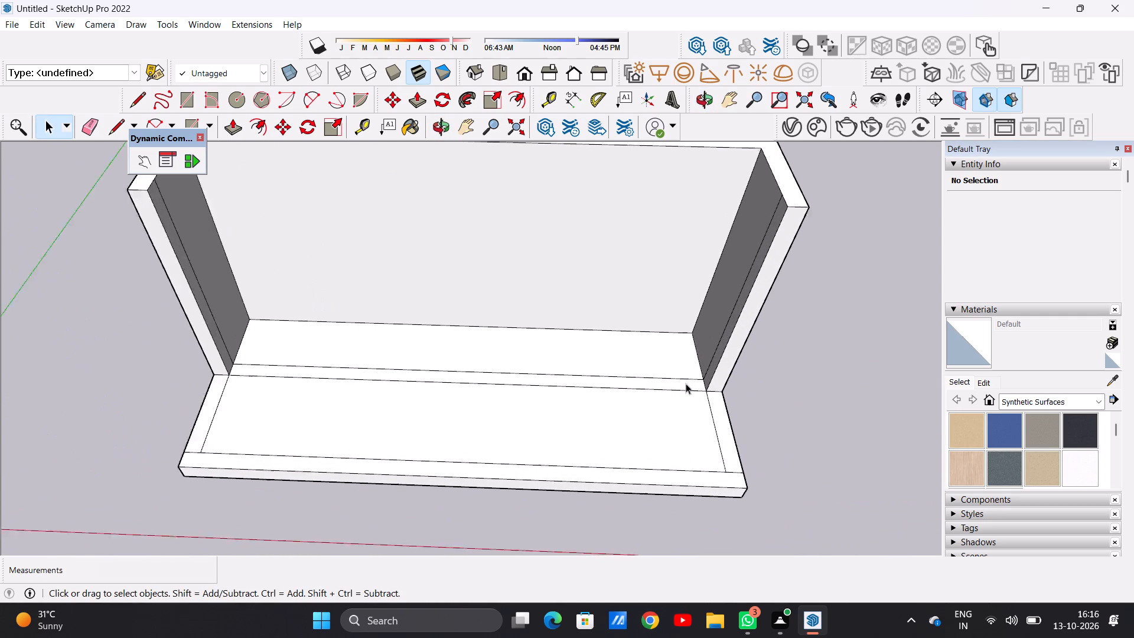
pyautogui.scroll(2, 686, 383)
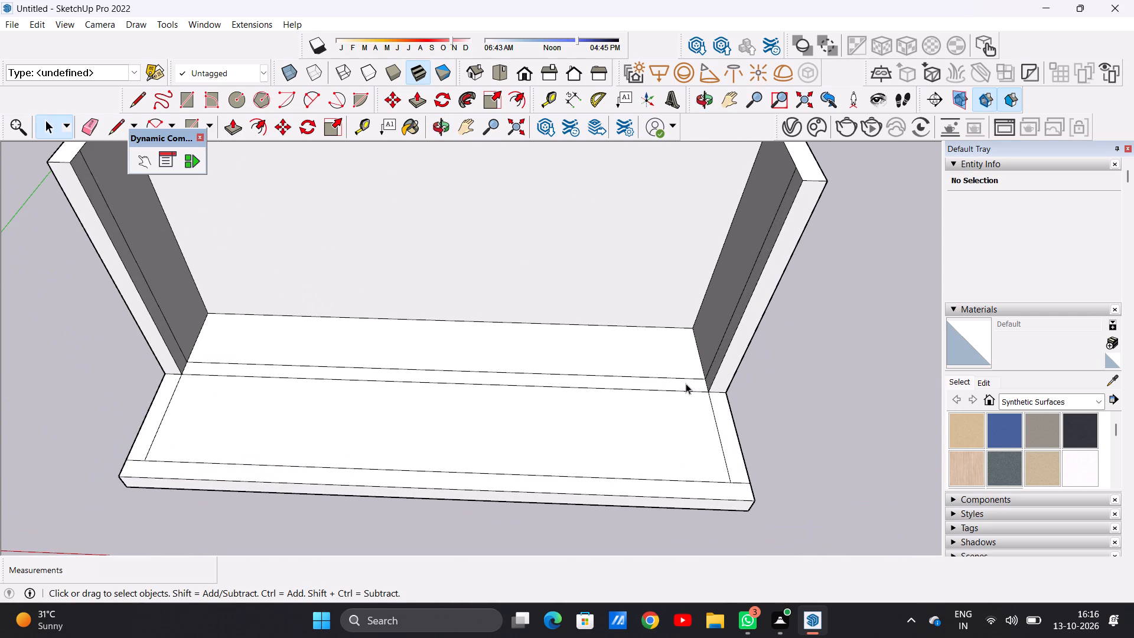
pyautogui.scroll(-3, 580, 393)
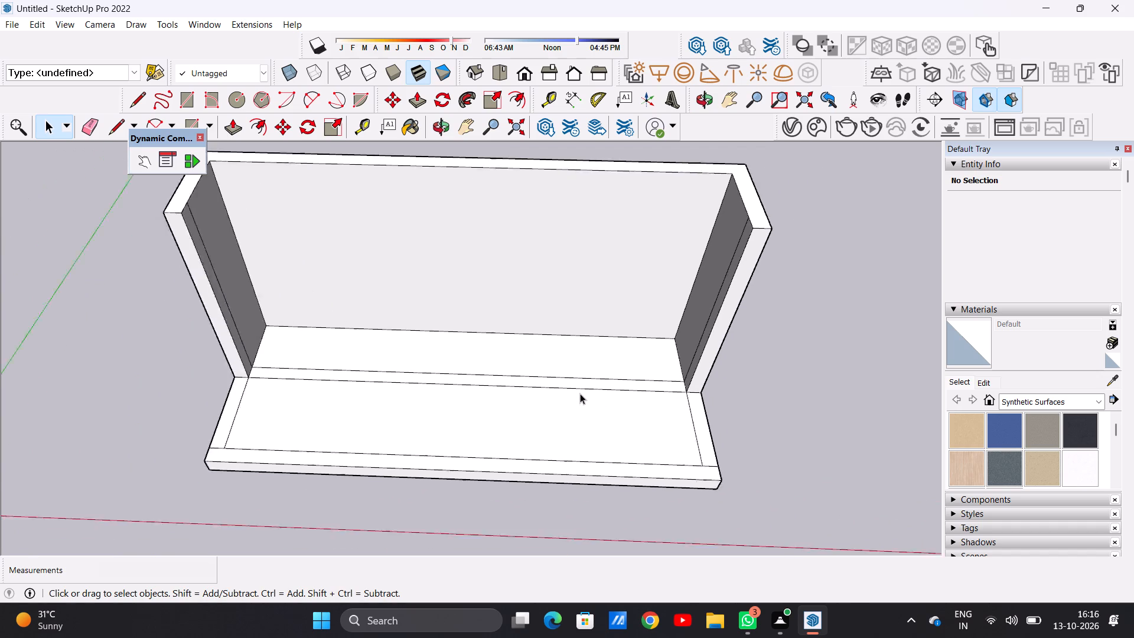
pyautogui.scroll(-2, 580, 393)
pyautogui.scroll(2, 580, 393)
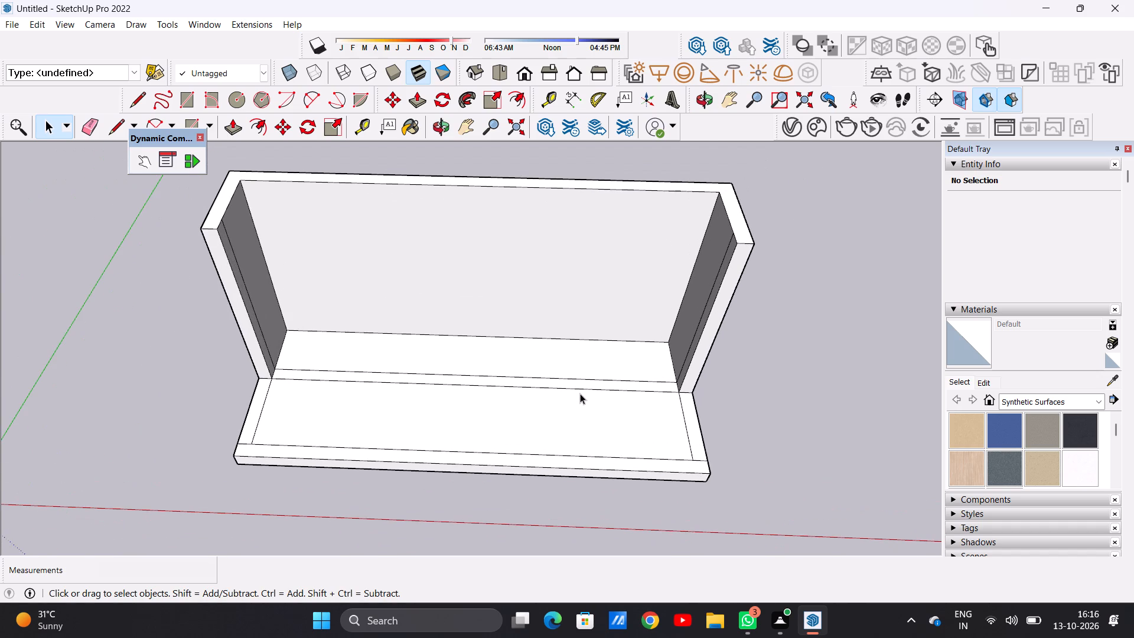
pyautogui.scroll(-2, 561, 361)
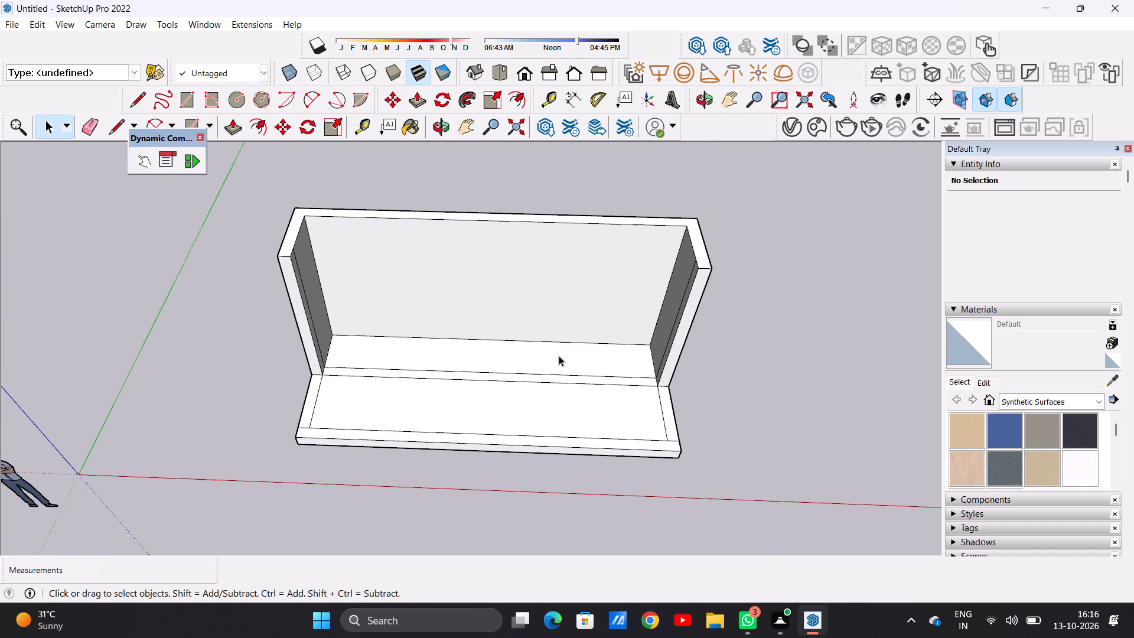
pyautogui.moveTo(559, 356); pyautogui.dragTo(549, 367, button='middle')
pyautogui.scroll(5, 563, 360)
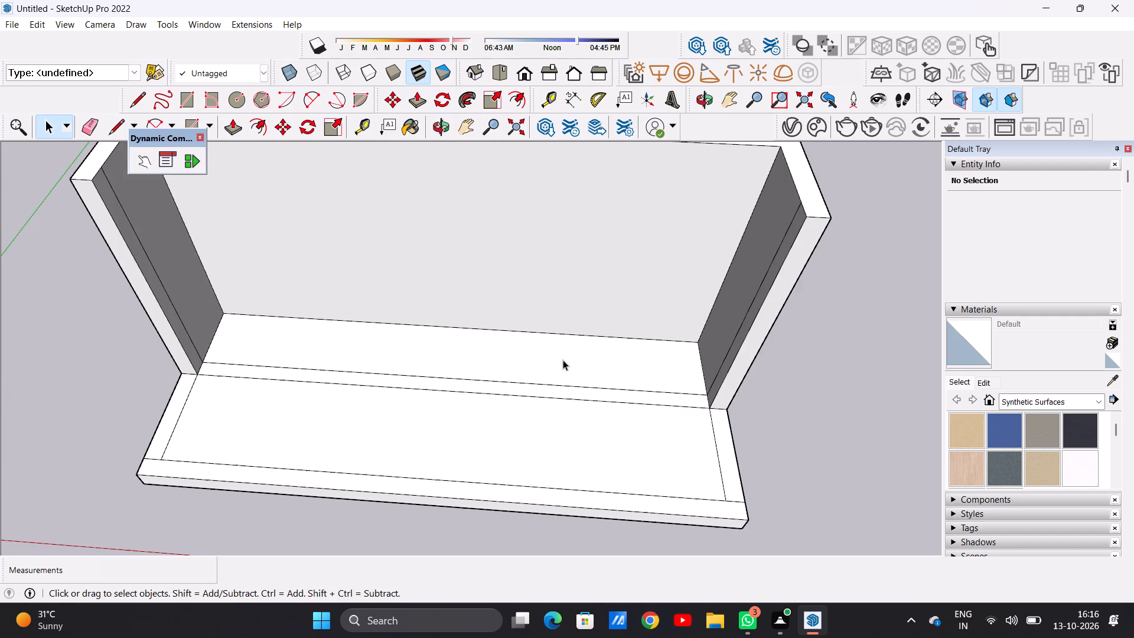
pyautogui.moveTo(589, 411); pyautogui.dragTo(589, 378, button='middle')
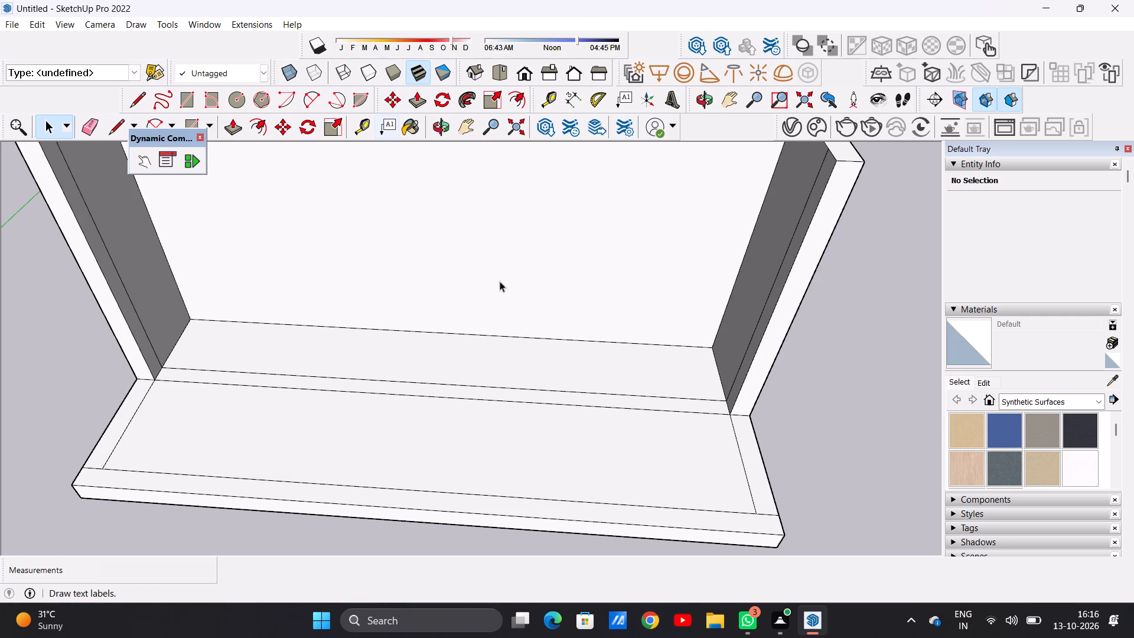
pyautogui.scroll(-3, 553, 431)
pyautogui.scroll(-4, 617, 425)
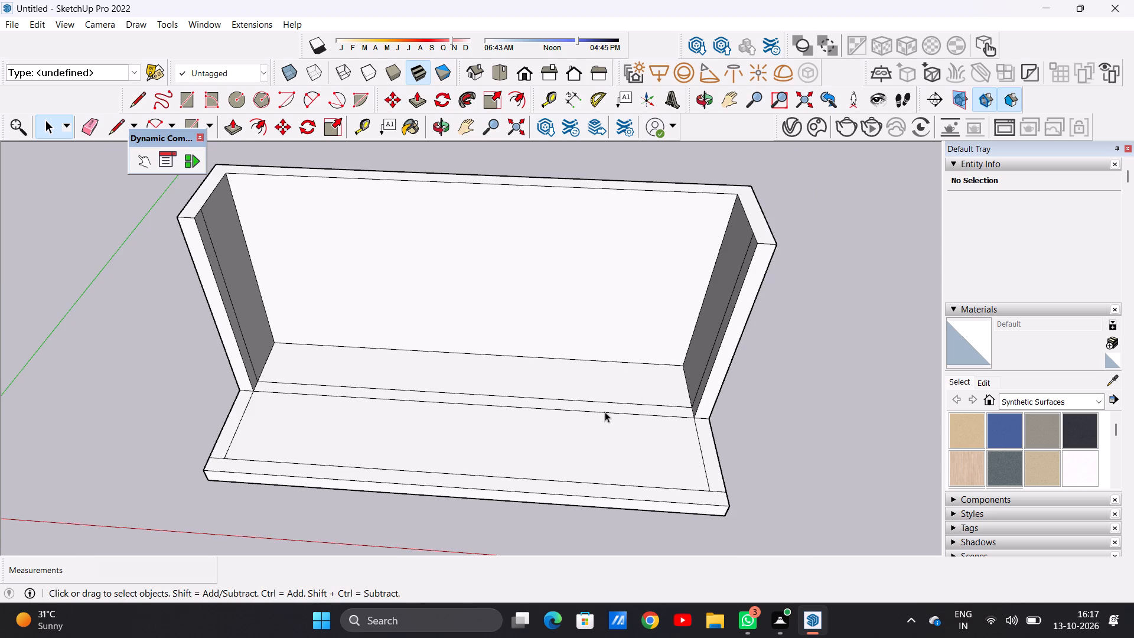
pyautogui.scroll(-17, 573, 435)
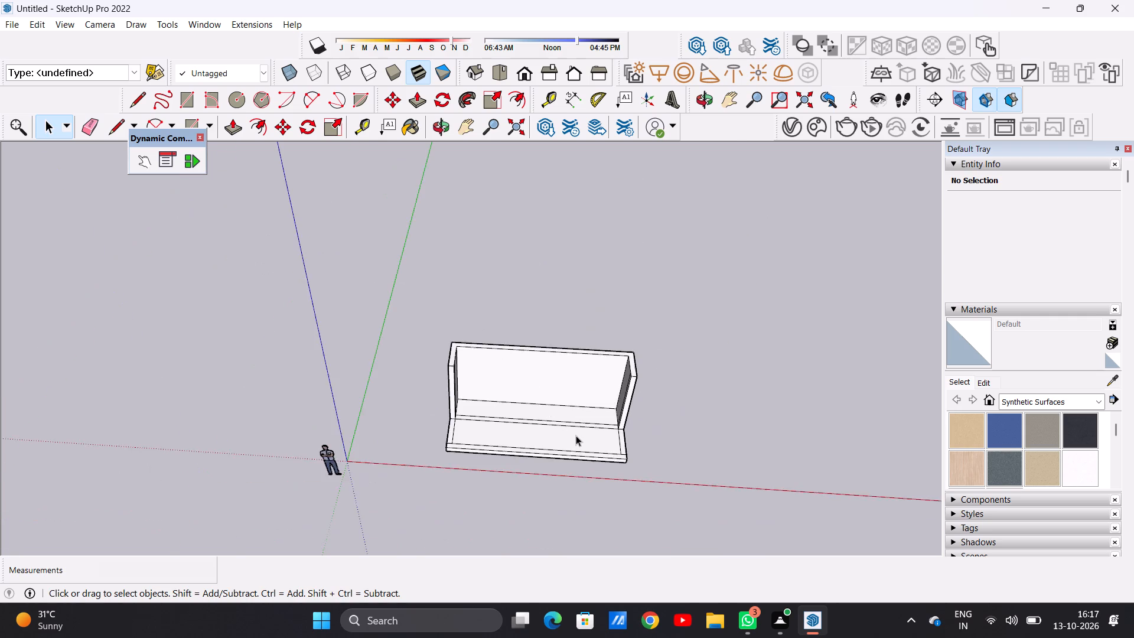
pyautogui.scroll(-4, 576, 435)
pyautogui.scroll(11, 601, 422)
pyautogui.scroll(-1, 616, 429)
pyautogui.scroll(8, 616, 429)
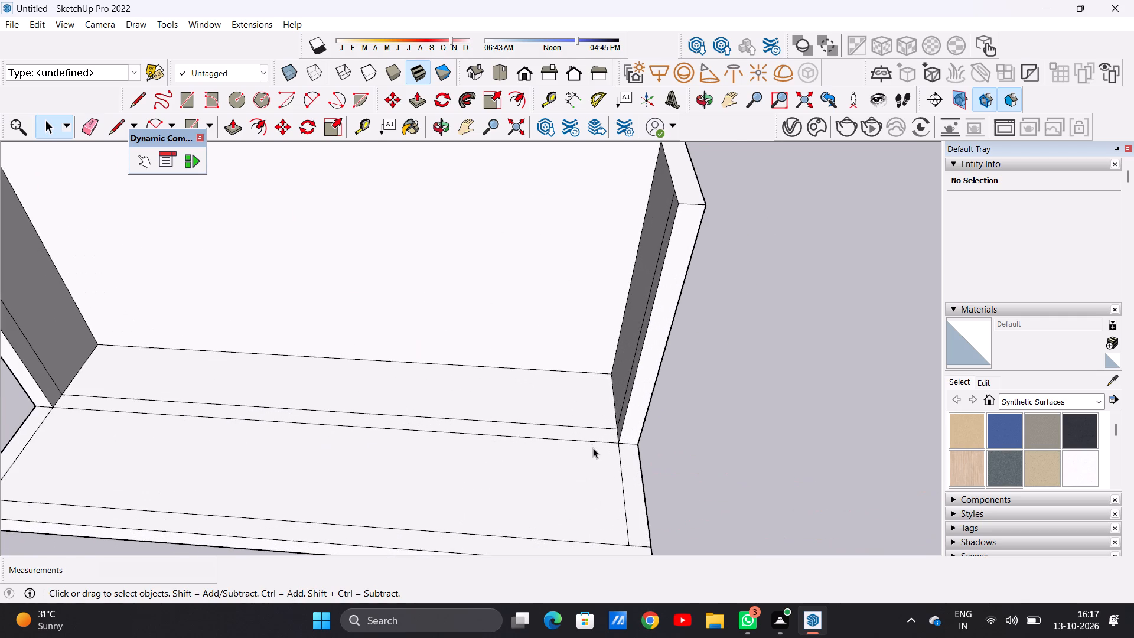
pyautogui.moveTo(593, 448); pyautogui.dragTo(606, 406, button='middle')
pyautogui.scroll(1, 606, 406)
pyautogui.scroll(-8, 594, 435)
pyautogui.scroll(1, 594, 442)
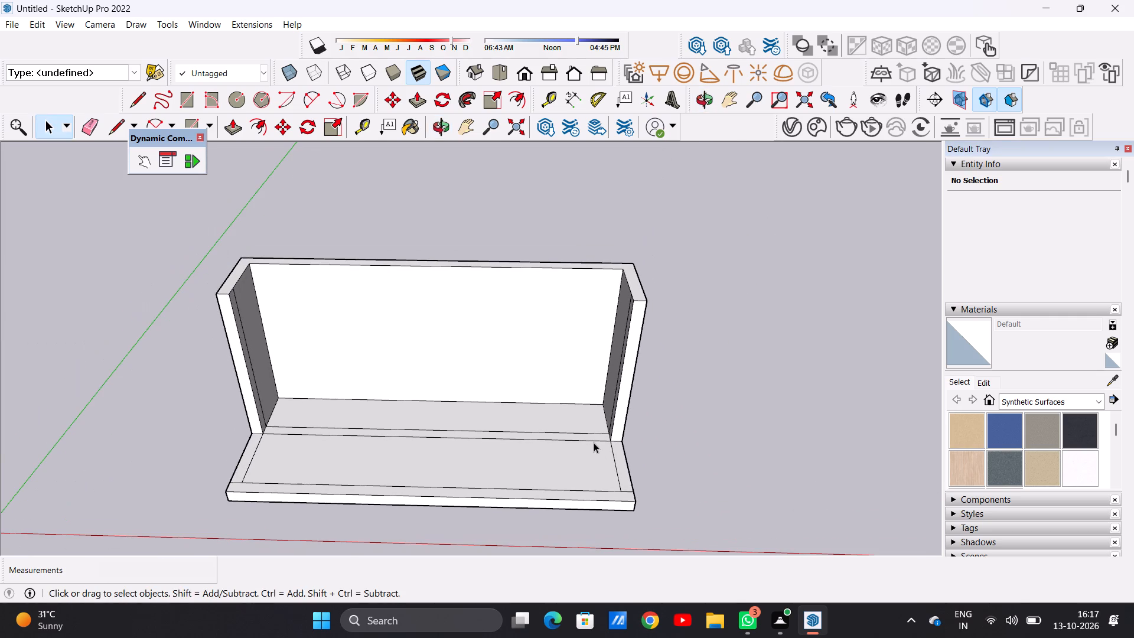
pyautogui.scroll(-2, 470, 420)
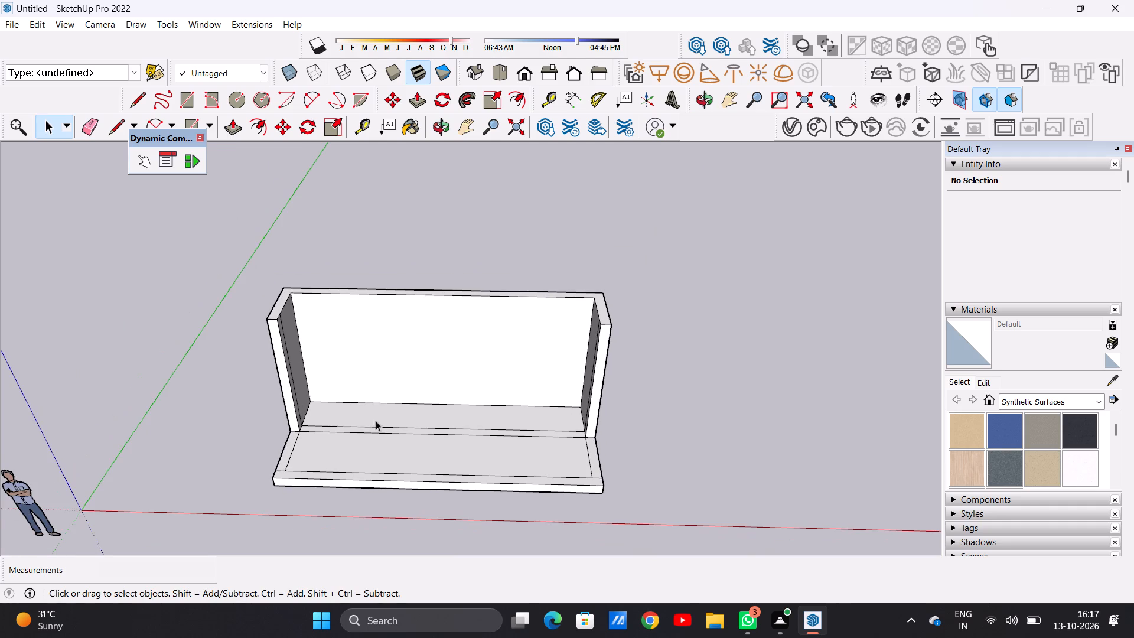
# Push/pull the lengthwise partition strip between the side walls up 10', level with the tops of the outer walls.
pyautogui.scroll(1, 357, 423)
pyautogui.moveTo(357, 425); pyautogui.dragTo(369, 486, button='middle')
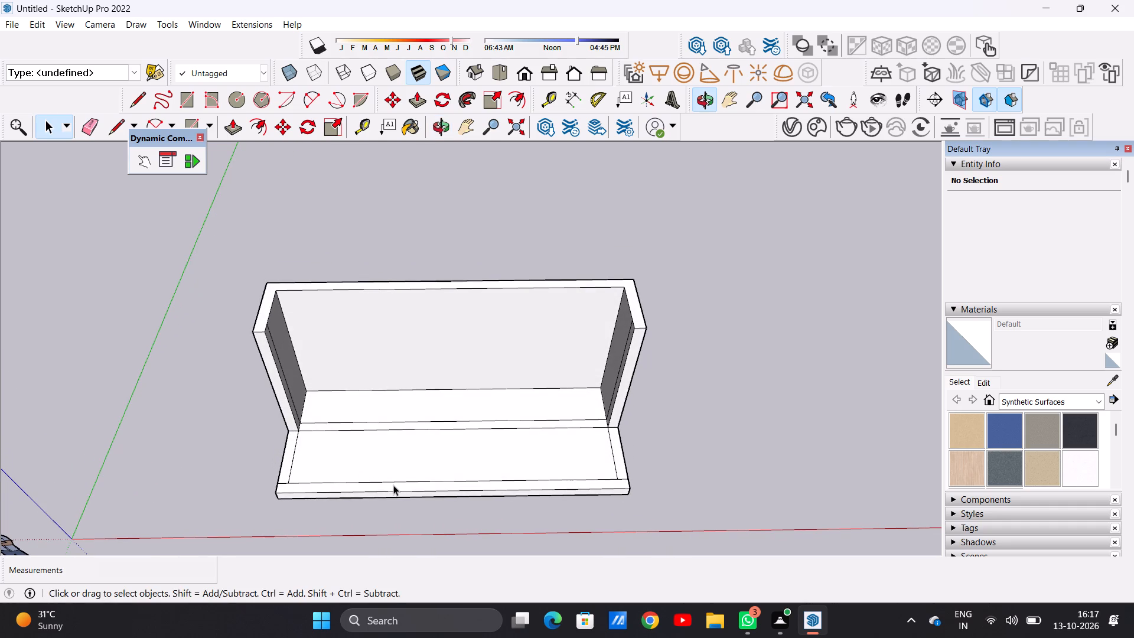
pyautogui.scroll(-1, 393, 485)
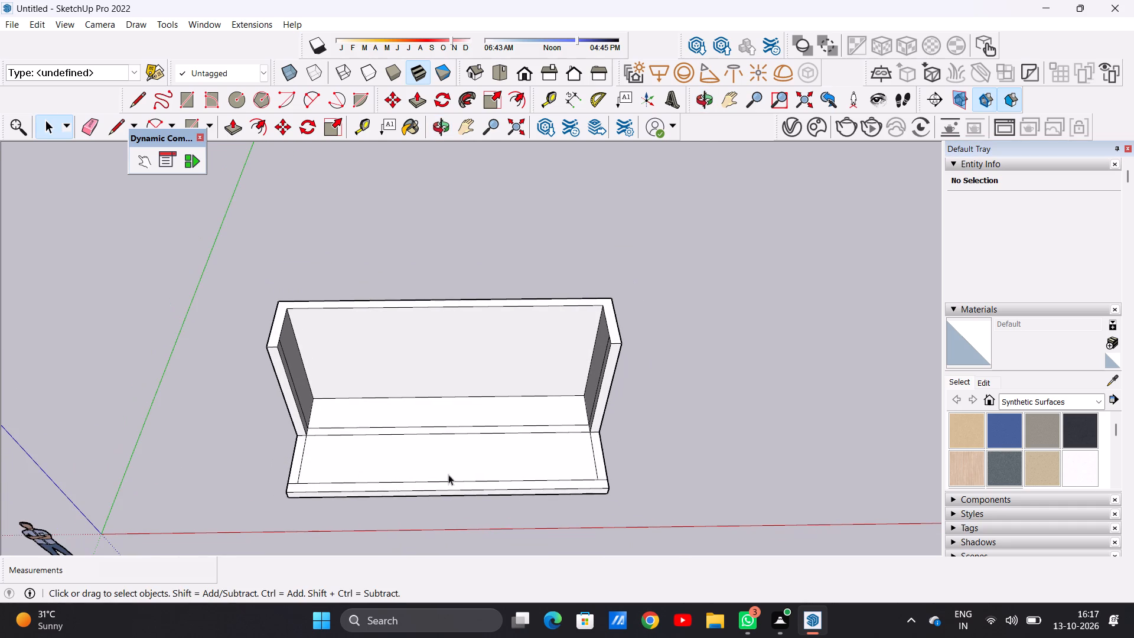
pyautogui.scroll(1, 506, 449)
pyautogui.scroll(-1, 507, 449)
pyautogui.scroll(2, 507, 449)
pyautogui.press('p')
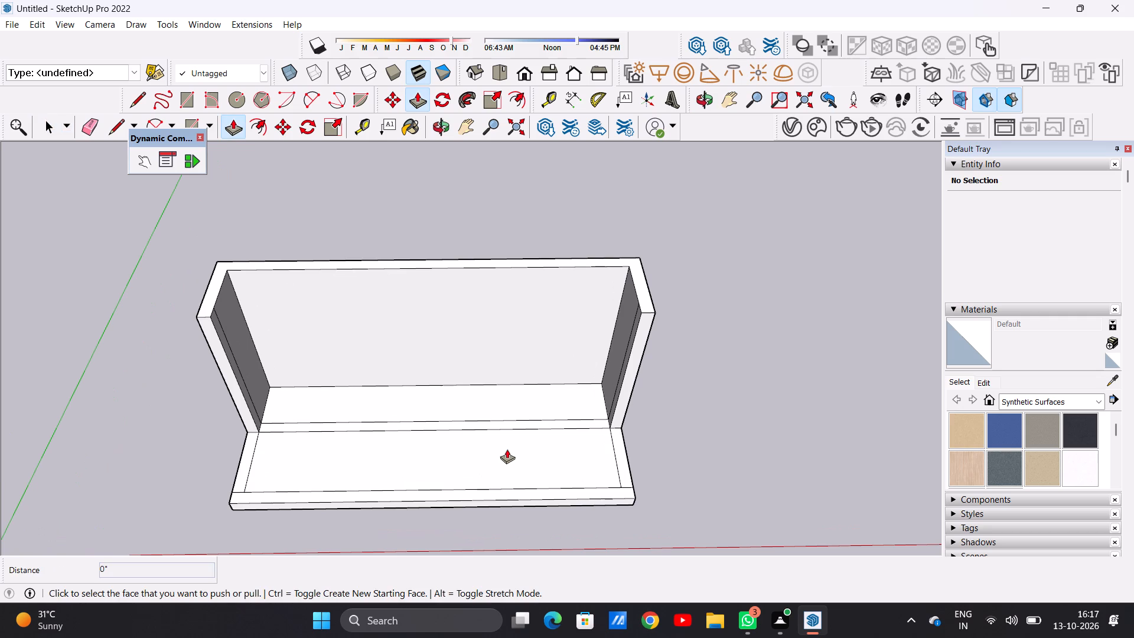
pyautogui.scroll(2, 591, 420)
pyautogui.scroll(-1, 591, 420)
pyautogui.scroll(4, 592, 420)
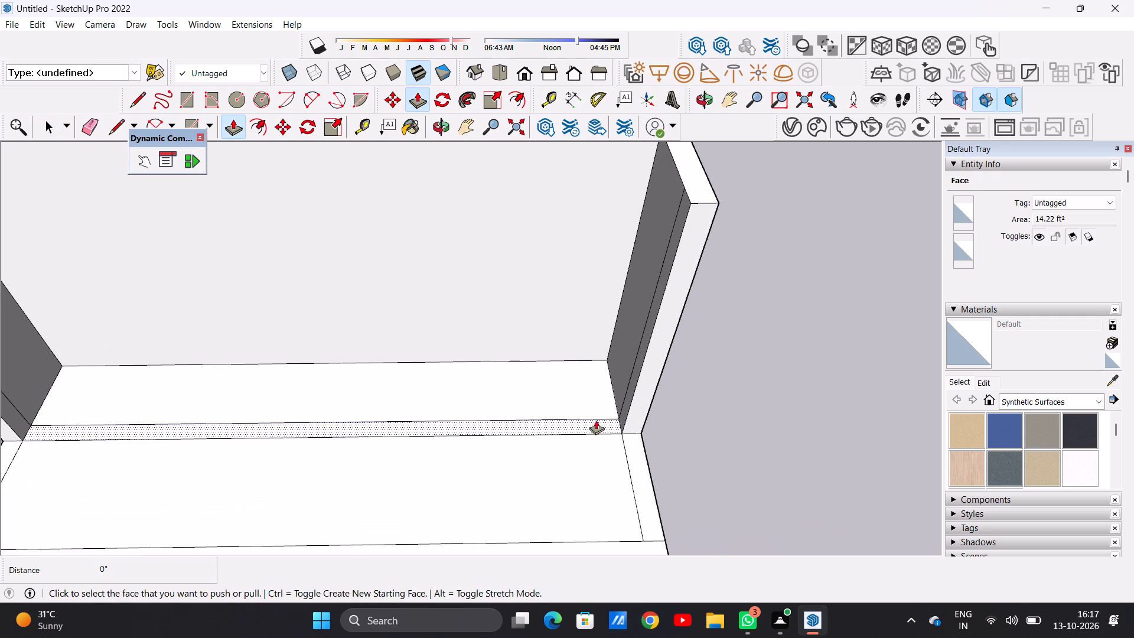
pyautogui.click(602, 422)
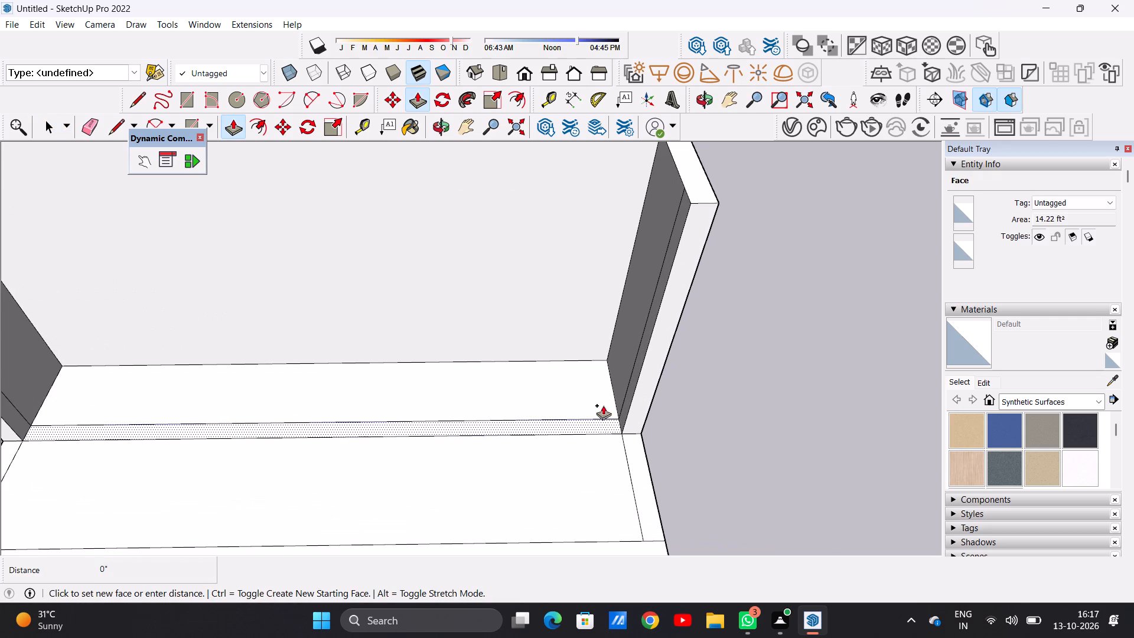
pyautogui.scroll(-6, 629, 348)
pyautogui.scroll(3, 658, 277)
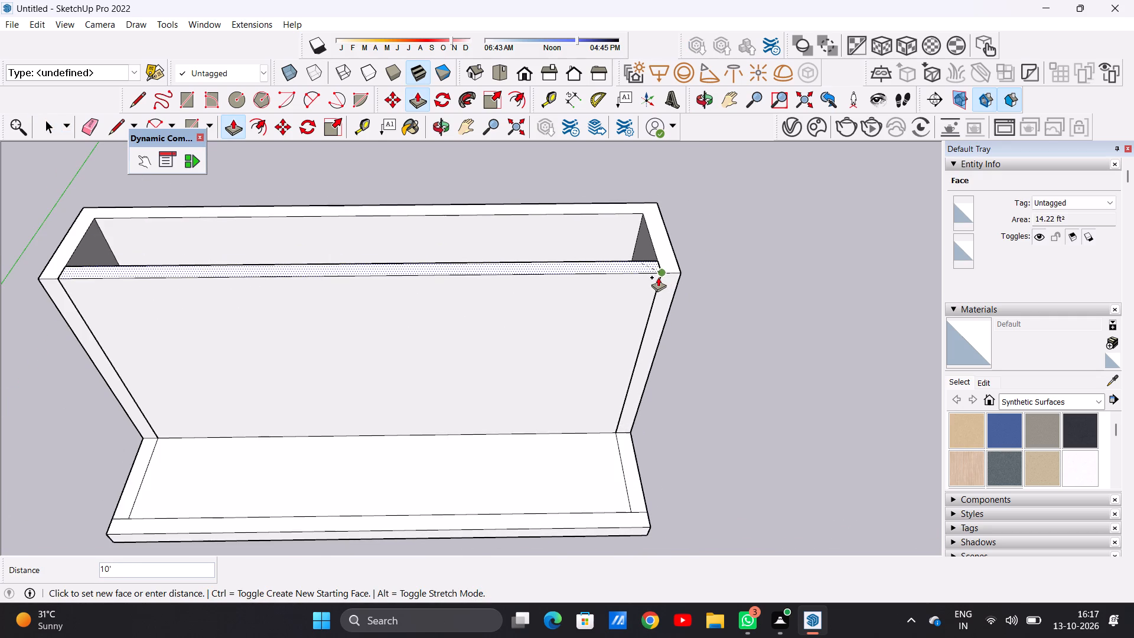
pyautogui.click(659, 276)
pyautogui.press('space')
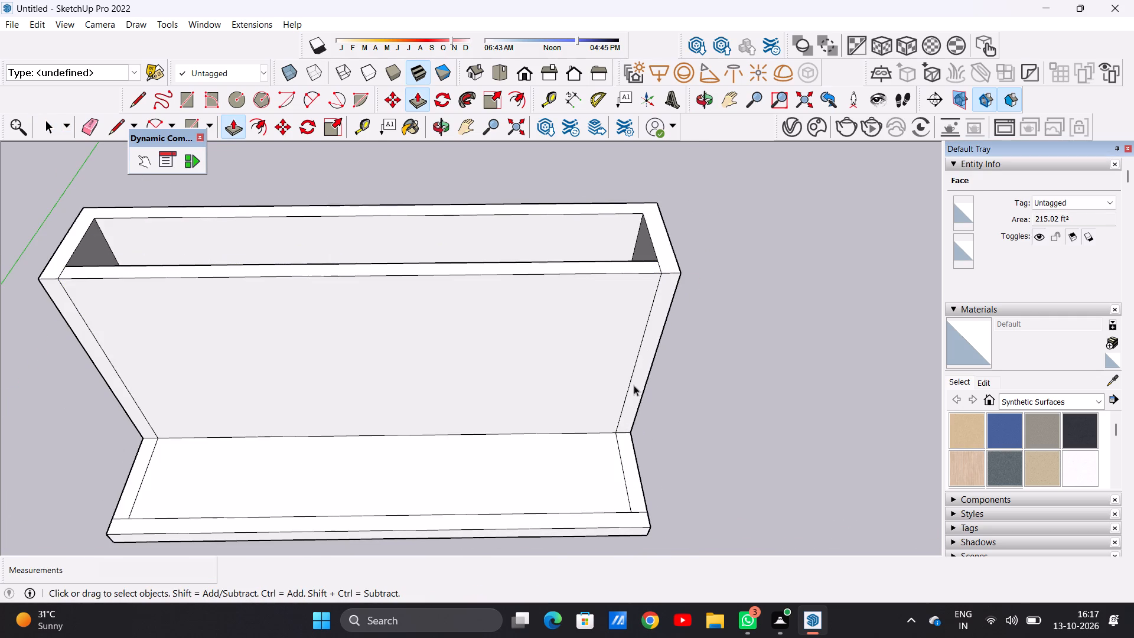
# Examine the partition wall and the open front part of the slab from the front and from above.
pyautogui.scroll(-6, 634, 402)
pyautogui.moveTo(529, 397); pyautogui.dragTo(527, 245, button='middle')
pyautogui.scroll(1, 447, 385)
pyautogui.scroll(-1, 447, 385)
pyautogui.scroll(1, 447, 385)
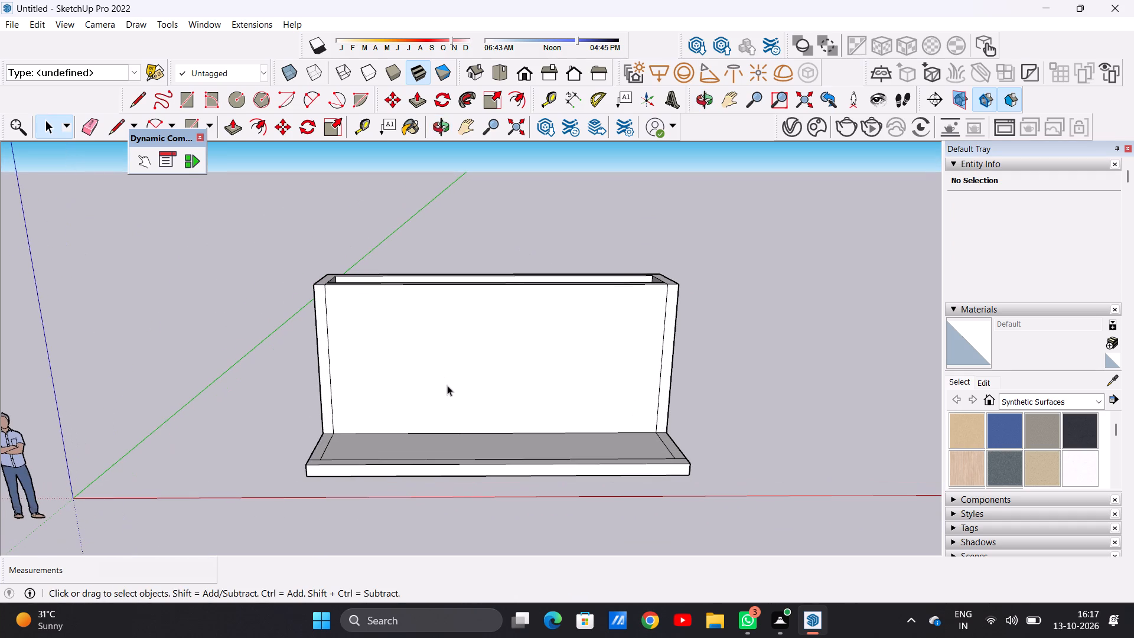
pyautogui.moveTo(448, 376); pyautogui.dragTo(448, 359, button='middle')
pyautogui.scroll(5, 448, 359)
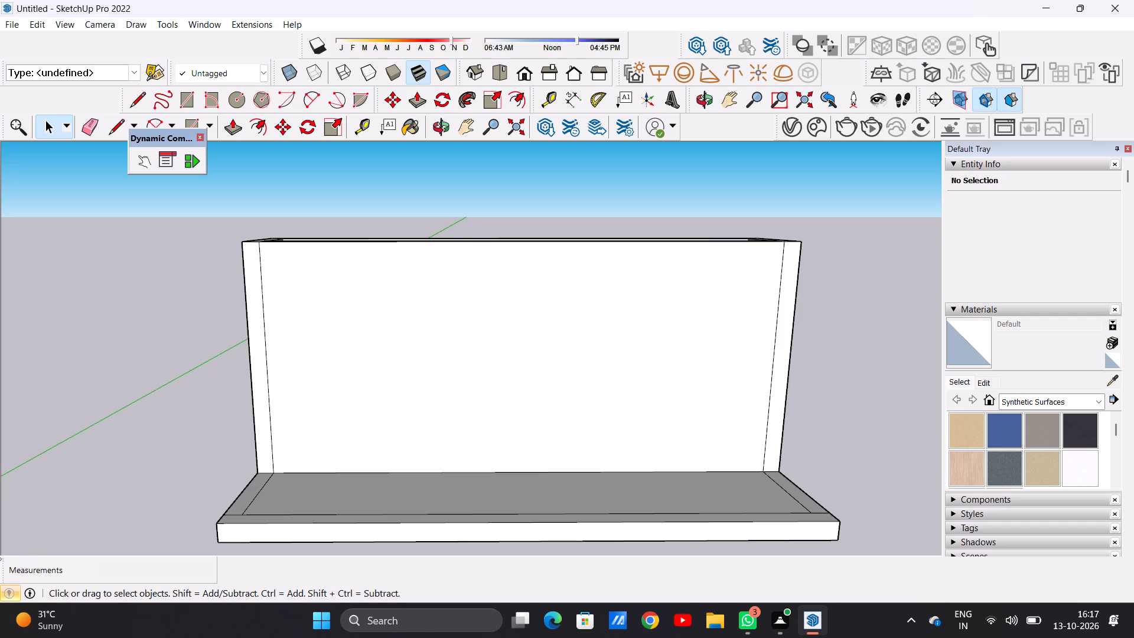
pyautogui.scroll(-18, 594, 466)
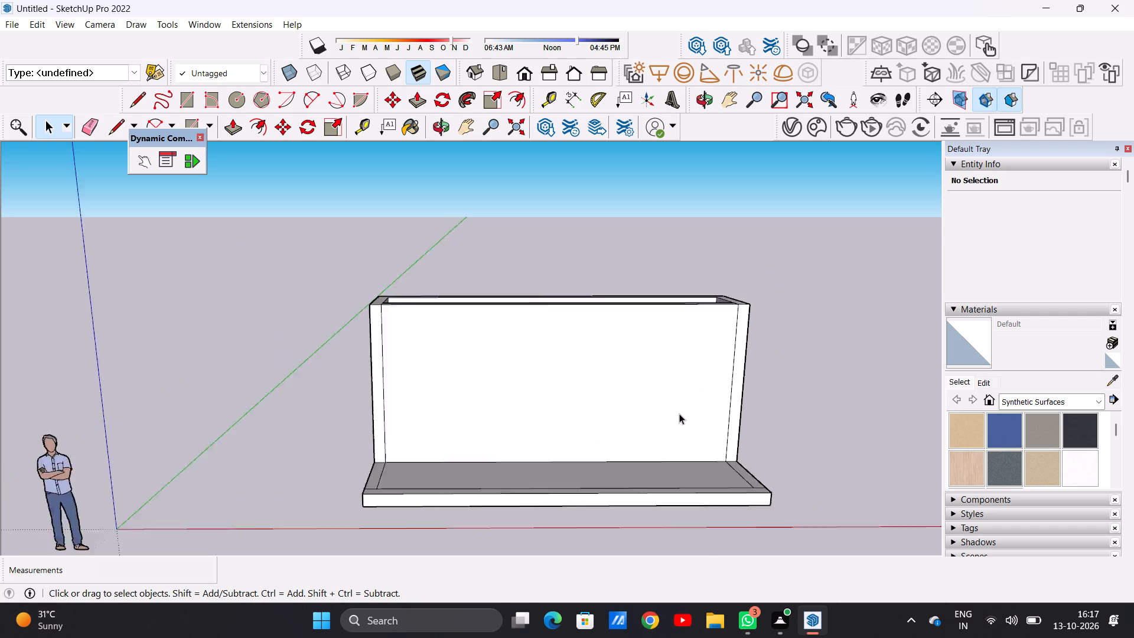
pyautogui.scroll(-5, 679, 414)
pyautogui.scroll(12, 721, 442)
pyautogui.moveTo(668, 430); pyautogui.dragTo(657, 529, button='middle')
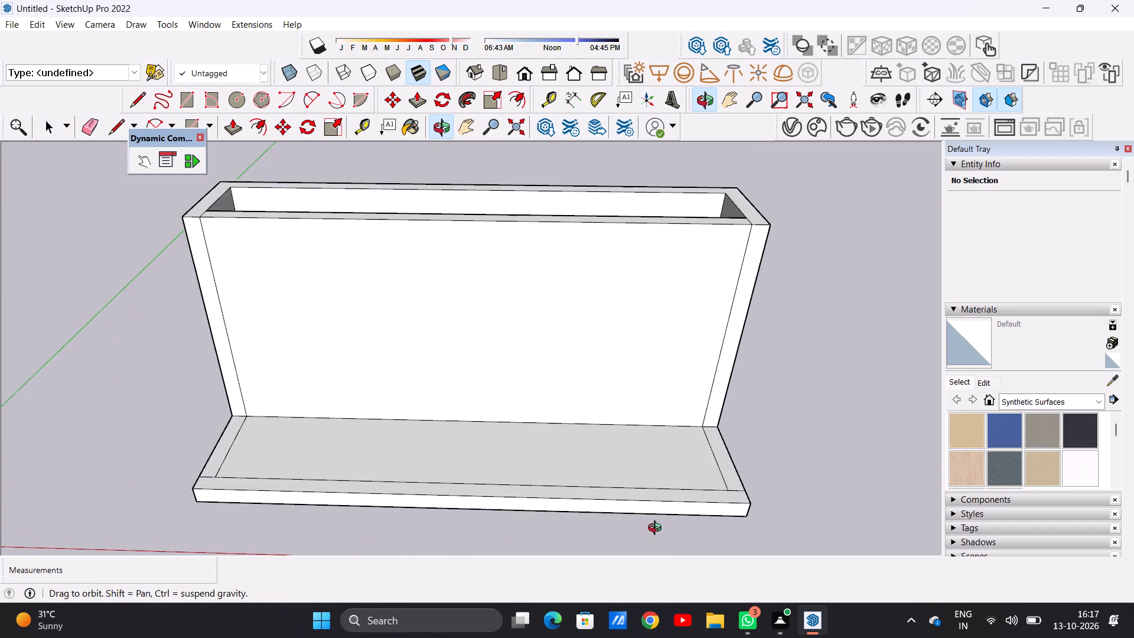
pyautogui.moveTo(657, 529); pyautogui.dragTo(663, 538, button='middle')
pyautogui.scroll(2, 612, 438)
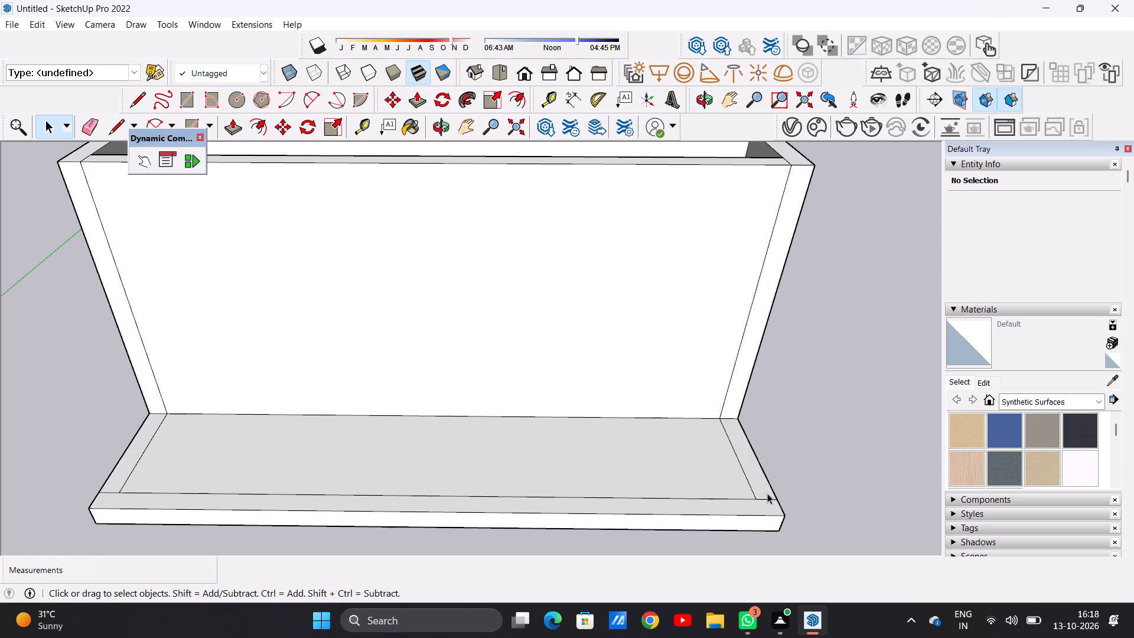
# Draw a short line across the slab's right border strip, slightly behind the front border strip.
pyautogui.scroll(2, 767, 493)
pyautogui.scroll(-1, 767, 493)
pyautogui.scroll(1, 767, 493)
pyautogui.scroll(-1, 767, 493)
pyautogui.scroll(10, 773, 493)
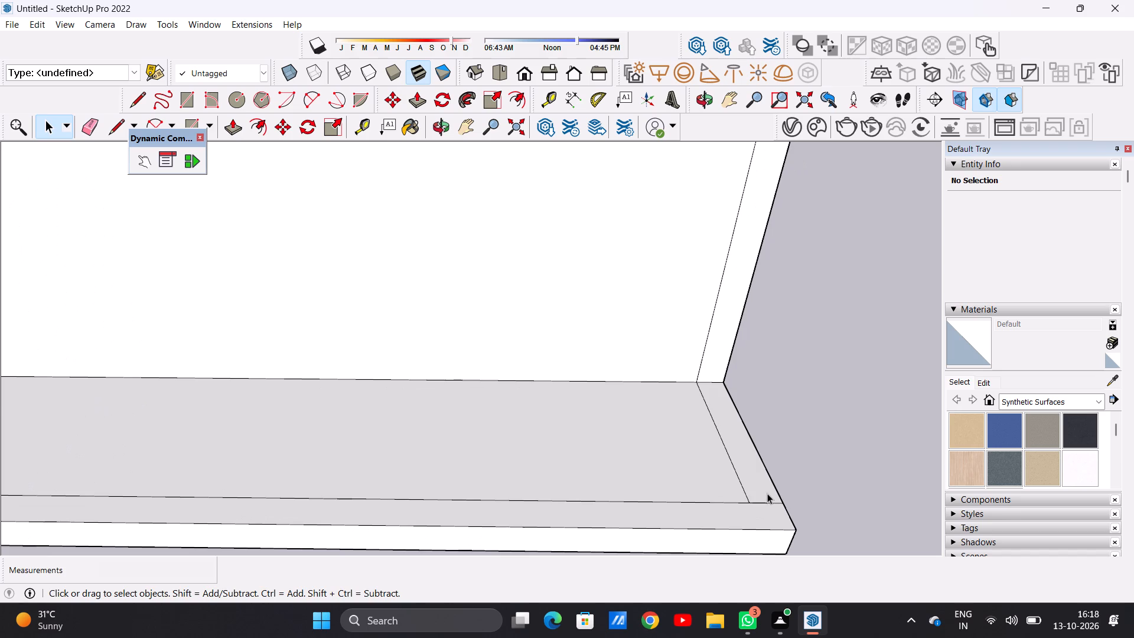
pyautogui.write('pl')
pyautogui.scroll(6, 761, 490)
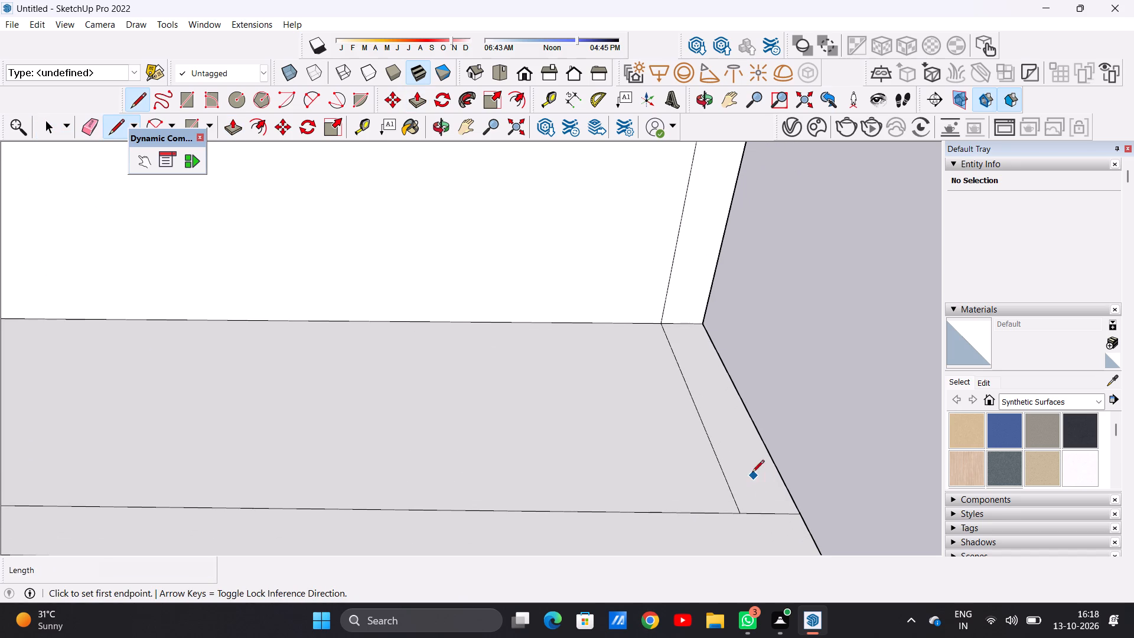
pyautogui.click(728, 474)
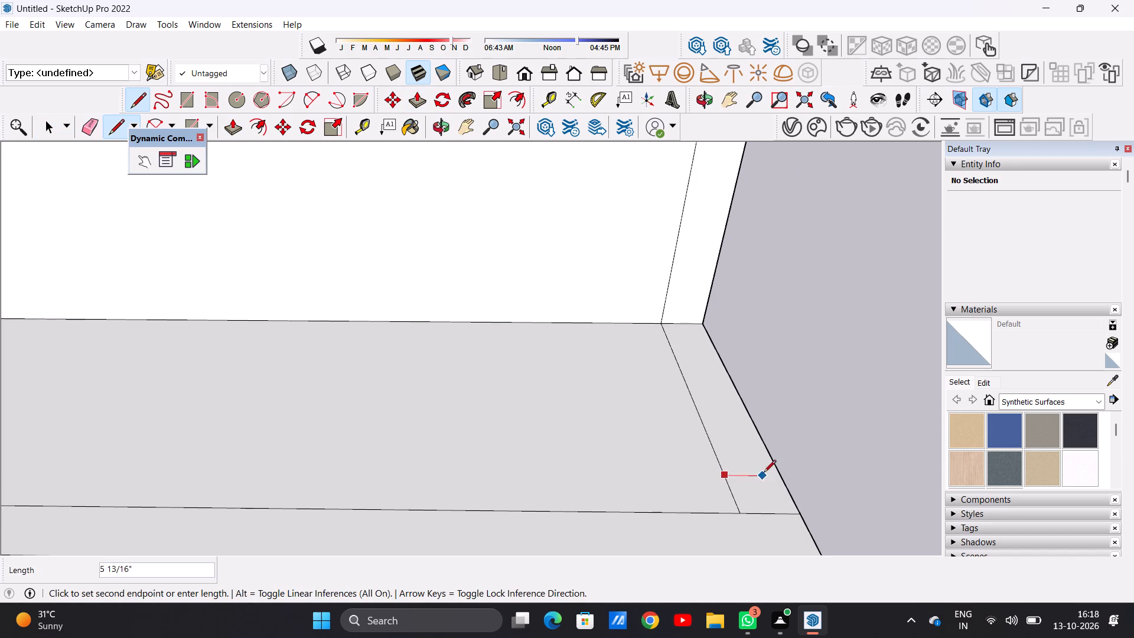
pyautogui.click(782, 474)
pyautogui.press('space')
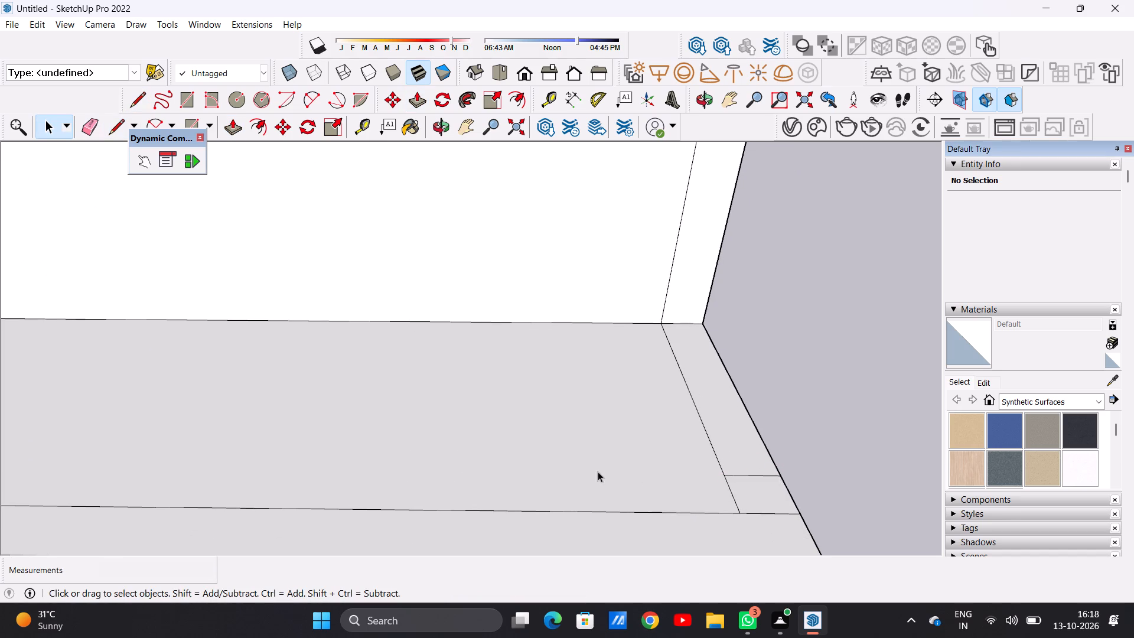
# Erase the short line across the slab's right border strip, just behind the front border strip.
pyautogui.scroll(-14, 598, 471)
pyautogui.moveTo(702, 500); pyautogui.dragTo(559, 421, button='middle')
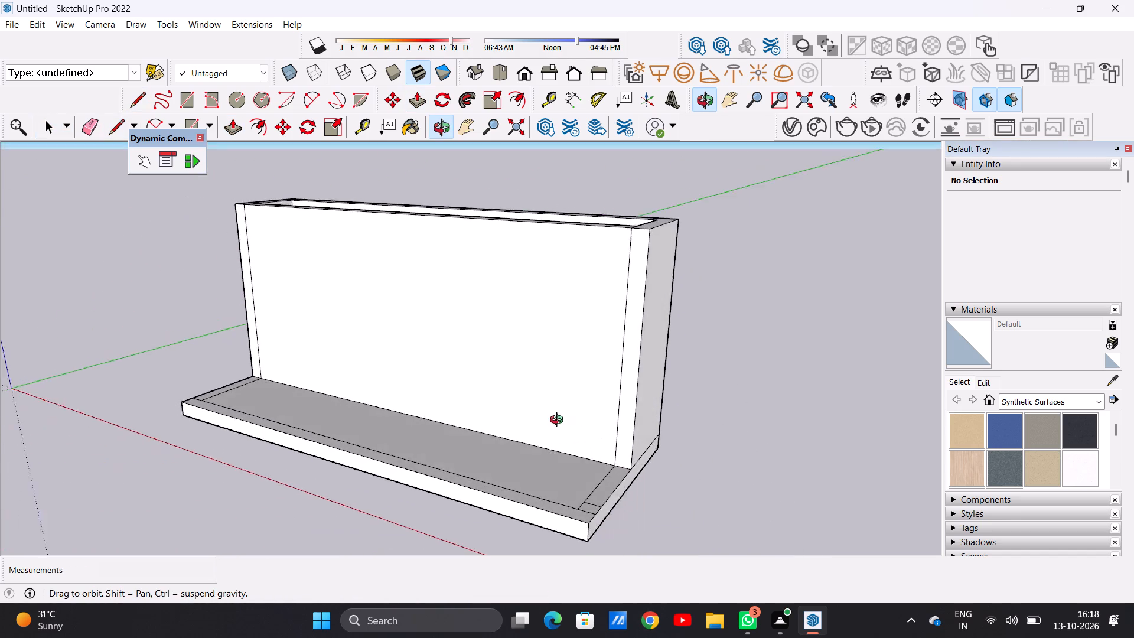
pyautogui.moveTo(559, 421); pyautogui.dragTo(537, 436, button='middle')
pyautogui.scroll(5, 578, 512)
pyautogui.press('p')
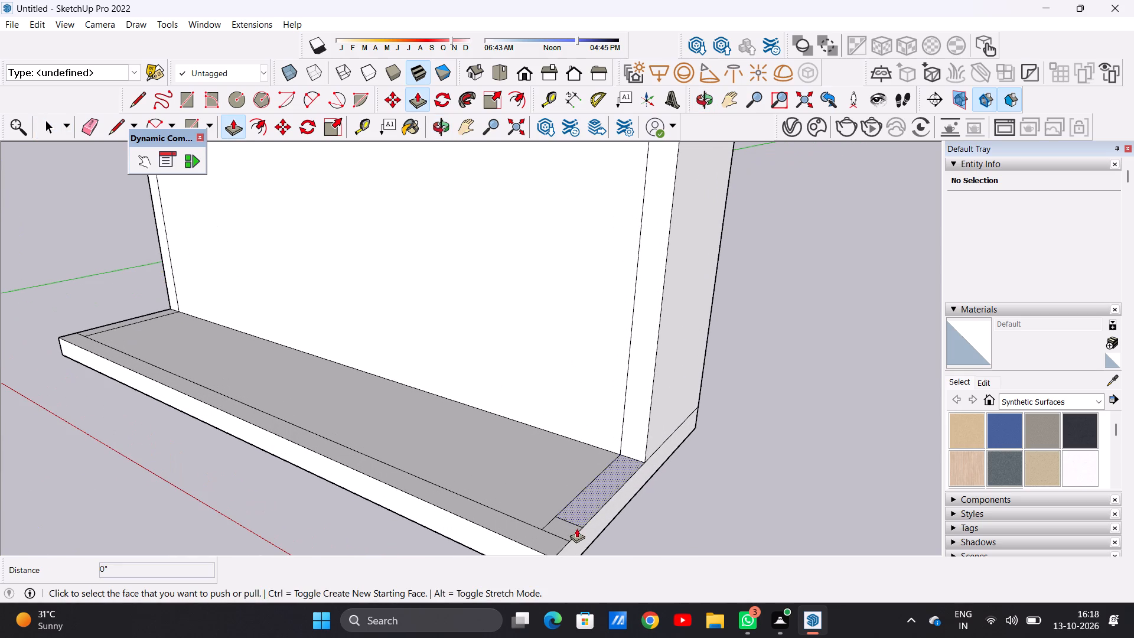
pyautogui.scroll(4, 576, 528)
pyautogui.press('space')
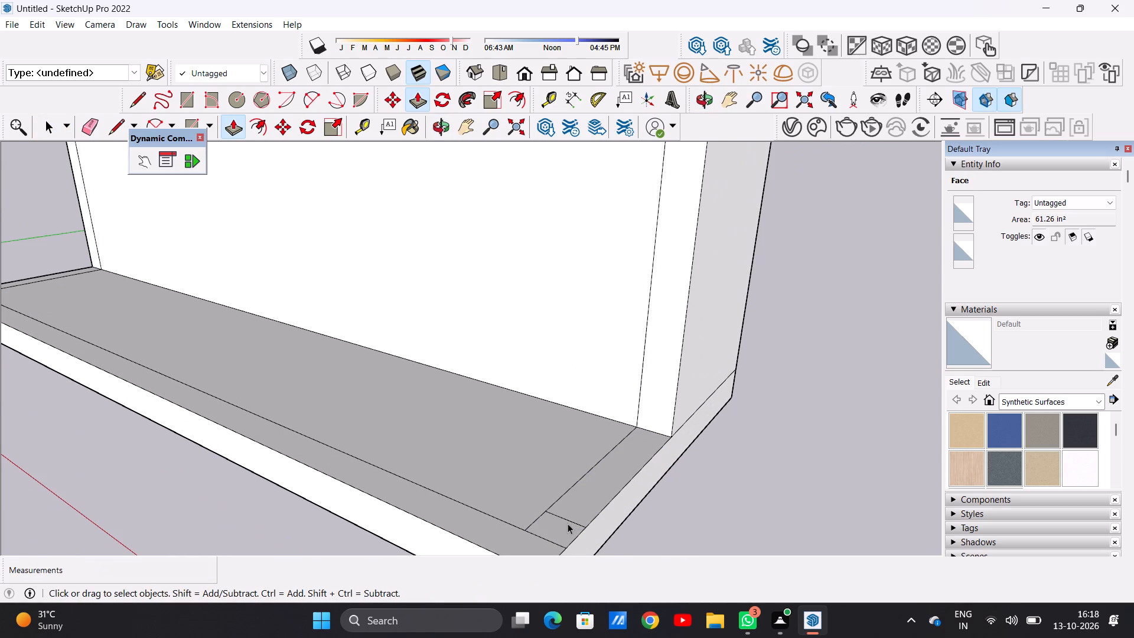
pyautogui.press('e')
pyautogui.click(567, 522)
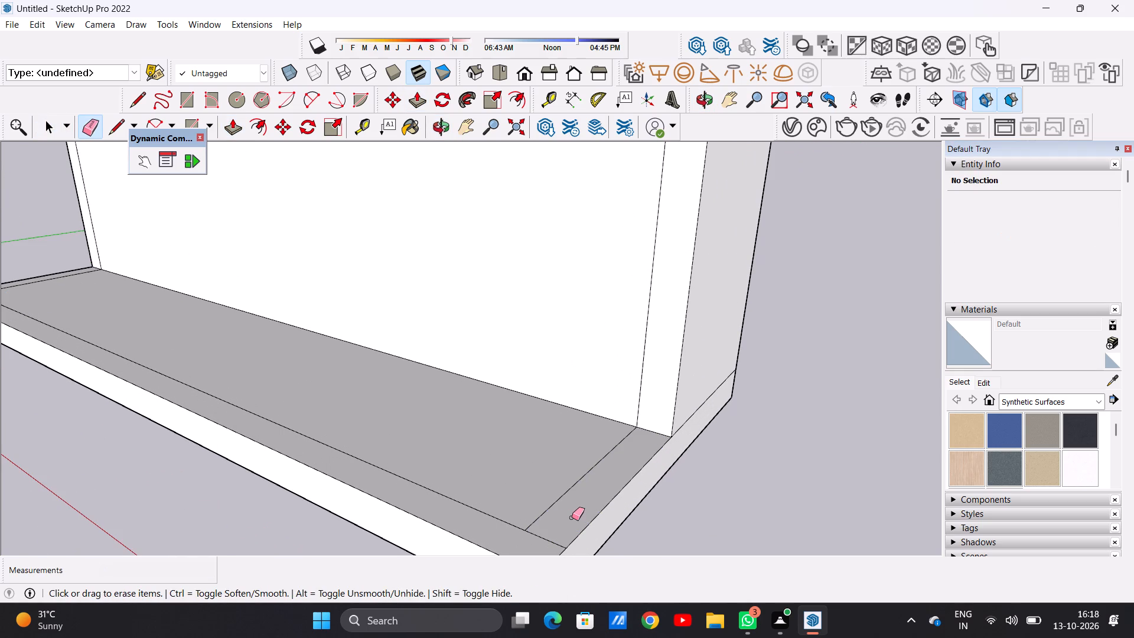
# Draw a line about 9" long across the right border strip, farther behind the front border strip than the erased one.
pyautogui.press('l')
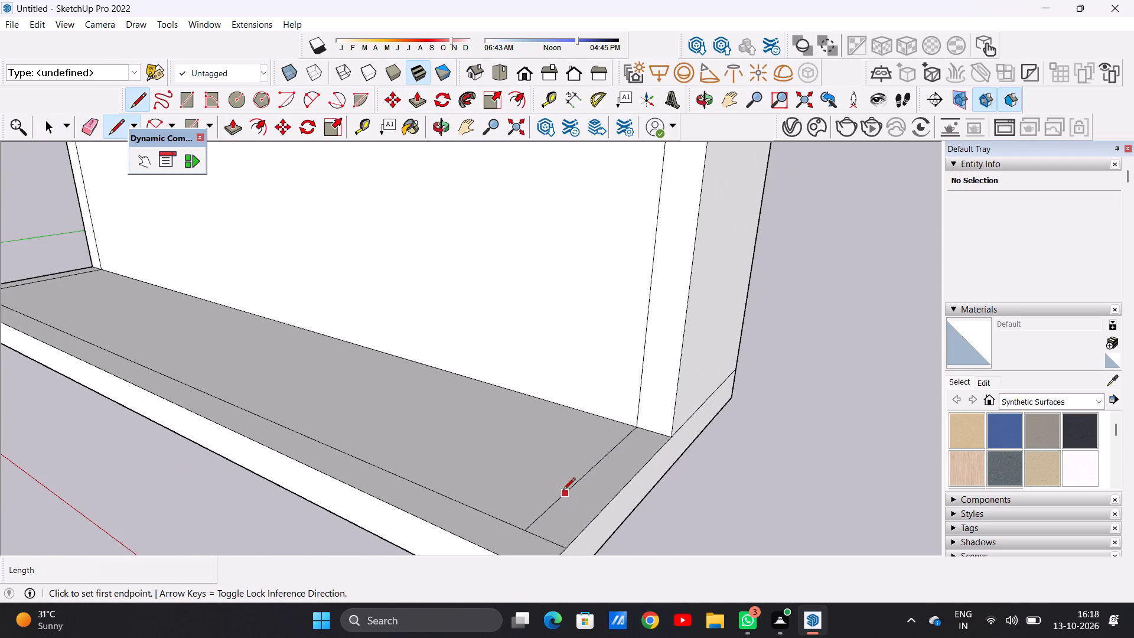
pyautogui.click(563, 494)
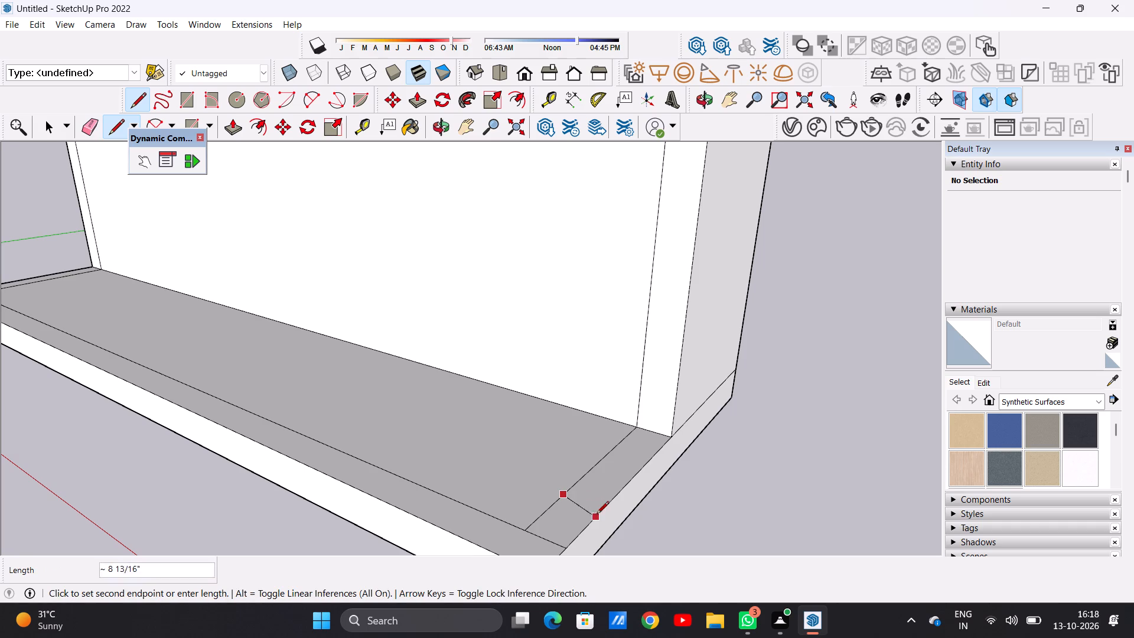
pyautogui.click(598, 515)
pyautogui.press('space')
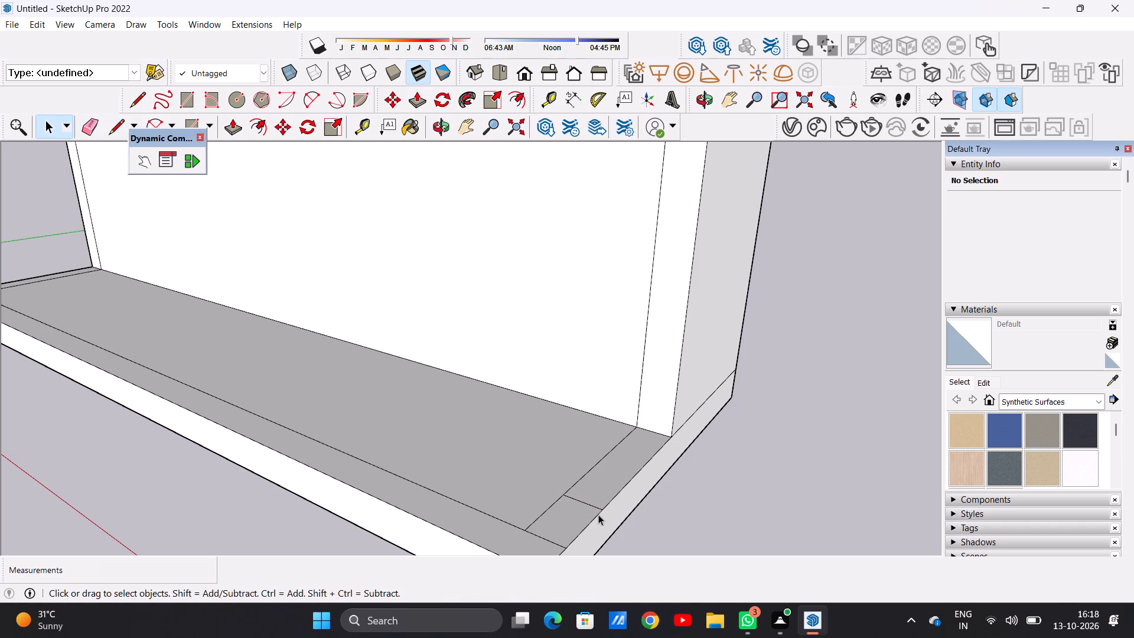
# Push/pull the small rectangle at the front of the right border strip up into a pillar level with the wall tops.
pyautogui.write('p')
pyautogui.click(573, 515)
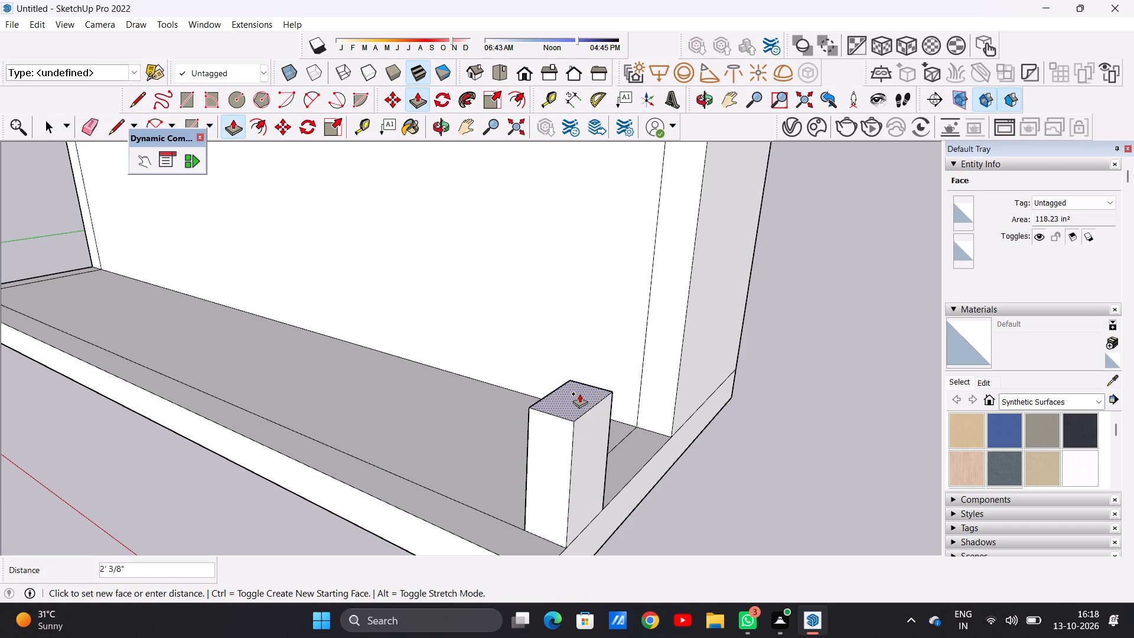
pyautogui.scroll(-10, 584, 410)
pyautogui.moveTo(630, 308); pyautogui.dragTo(487, 275, button='middle')
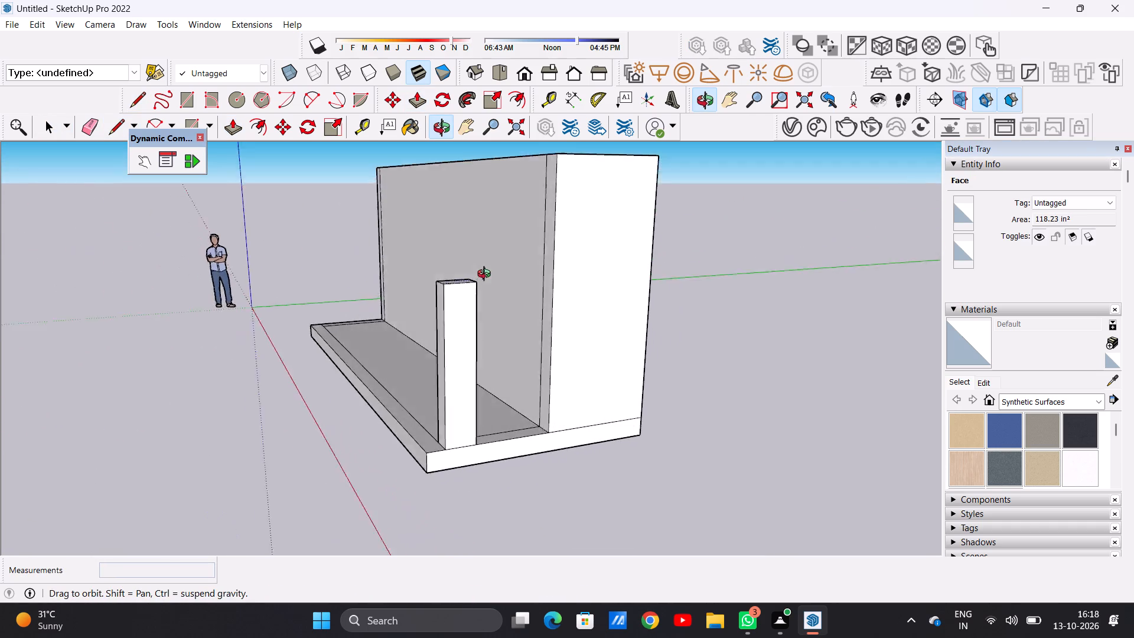
pyautogui.moveTo(487, 275); pyautogui.dragTo(455, 282, button='middle')
pyautogui.moveTo(527, 155); pyautogui.dragTo(520, 155)
pyautogui.press('space')
# Examine the new front pillar, the walls and the open front part of the slab from the front and above.
pyautogui.scroll(-10, 609, 445)
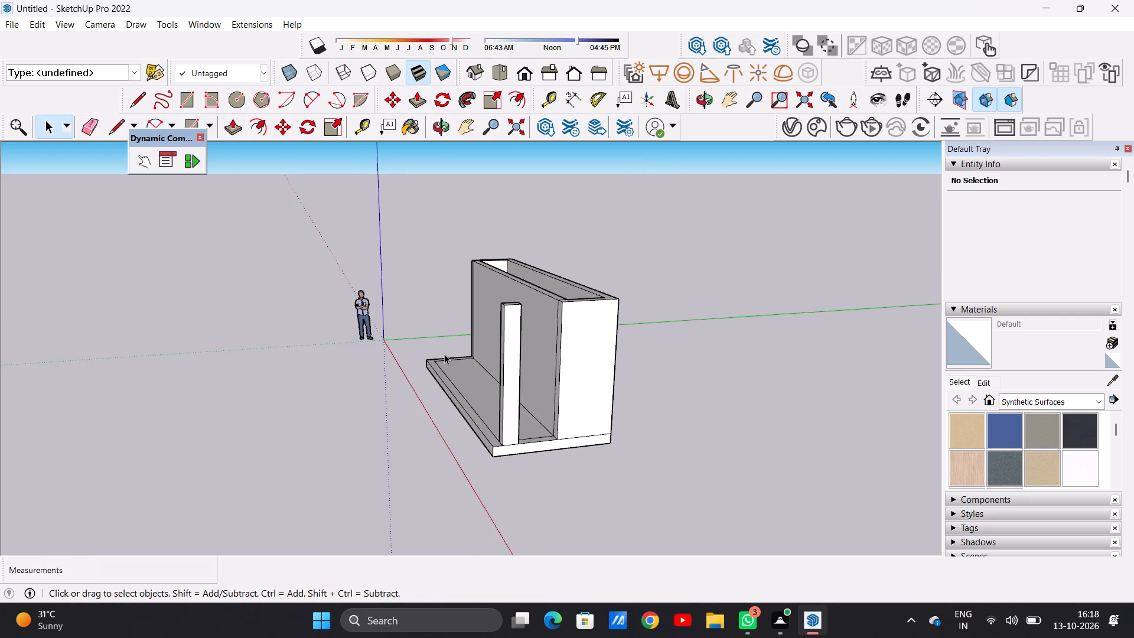
pyautogui.moveTo(448, 357); pyautogui.dragTo(773, 404, button='middle')
pyautogui.moveTo(429, 370); pyautogui.dragTo(428, 424, button='middle')
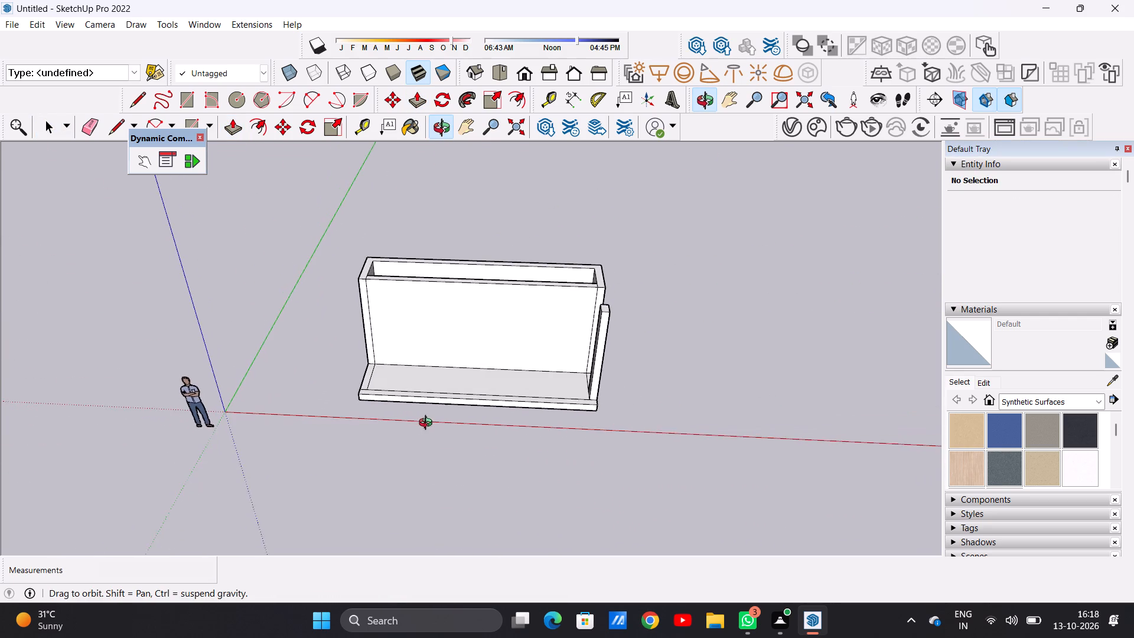
pyautogui.moveTo(428, 424); pyautogui.dragTo(427, 427, button='middle')
pyautogui.scroll(2, 395, 351)
pyautogui.scroll(-1, 382, 356)
pyautogui.scroll(2, 381, 357)
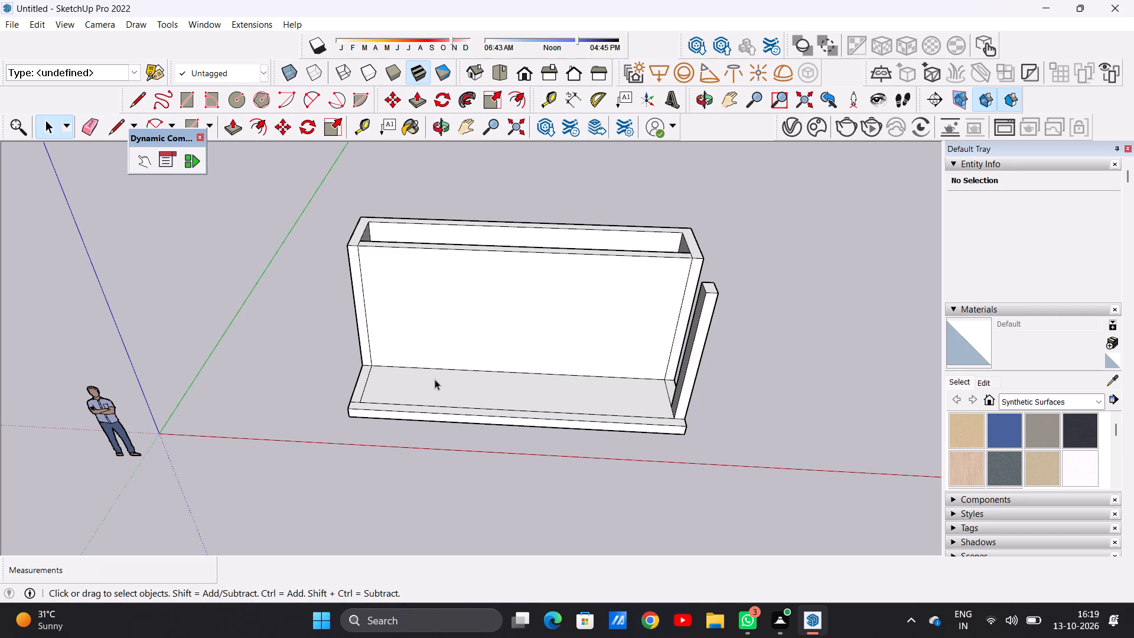
pyautogui.scroll(-15, 522, 386)
pyautogui.scroll(-12, 530, 414)
pyautogui.scroll(13, 513, 374)
# Draw a door rectangle about 4'2" by 8'3" at the left end of the partition wall's front face, starting at the floor.
pyautogui.moveTo(536, 420); pyautogui.dragTo(552, 333, button='middle')
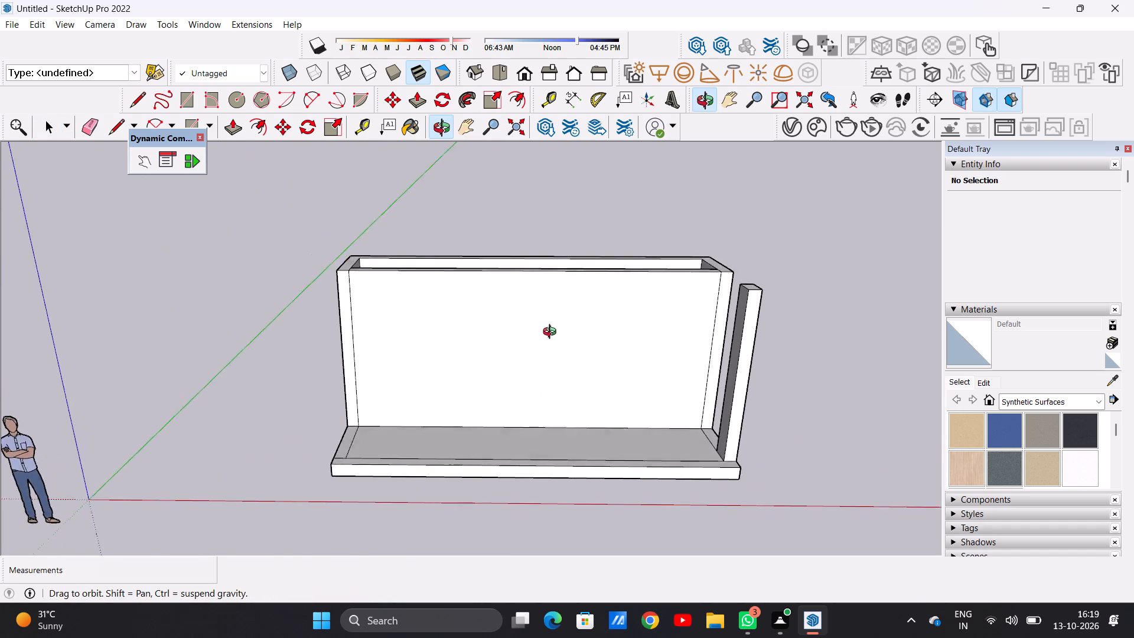
pyautogui.moveTo(552, 333); pyautogui.dragTo(552, 305, button='middle')
pyautogui.scroll(2, 559, 408)
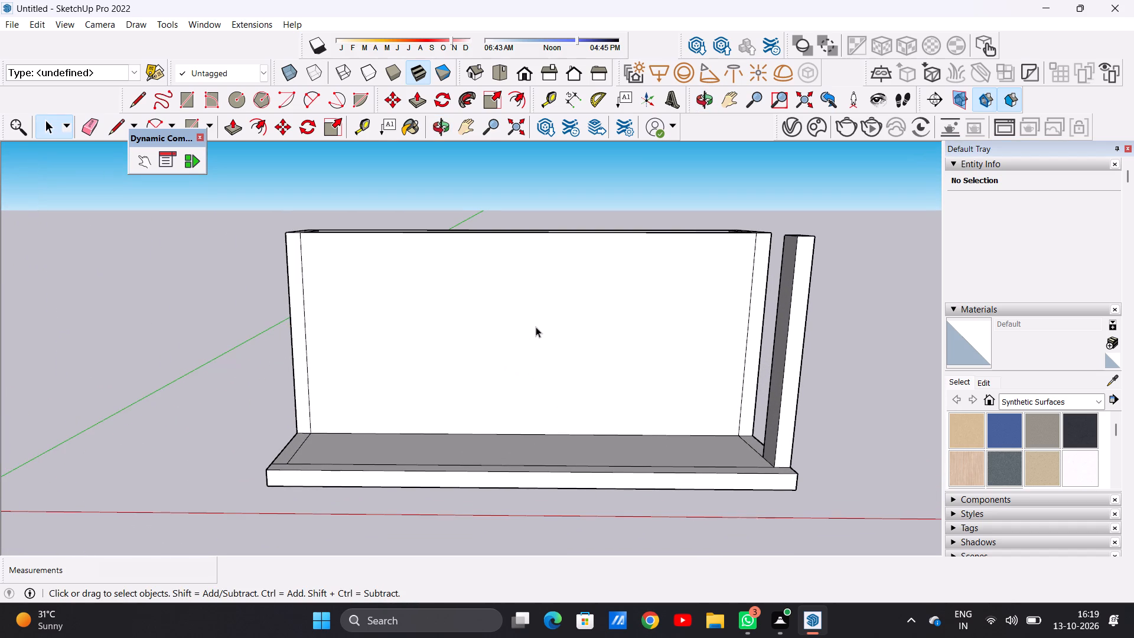
pyautogui.press('r')
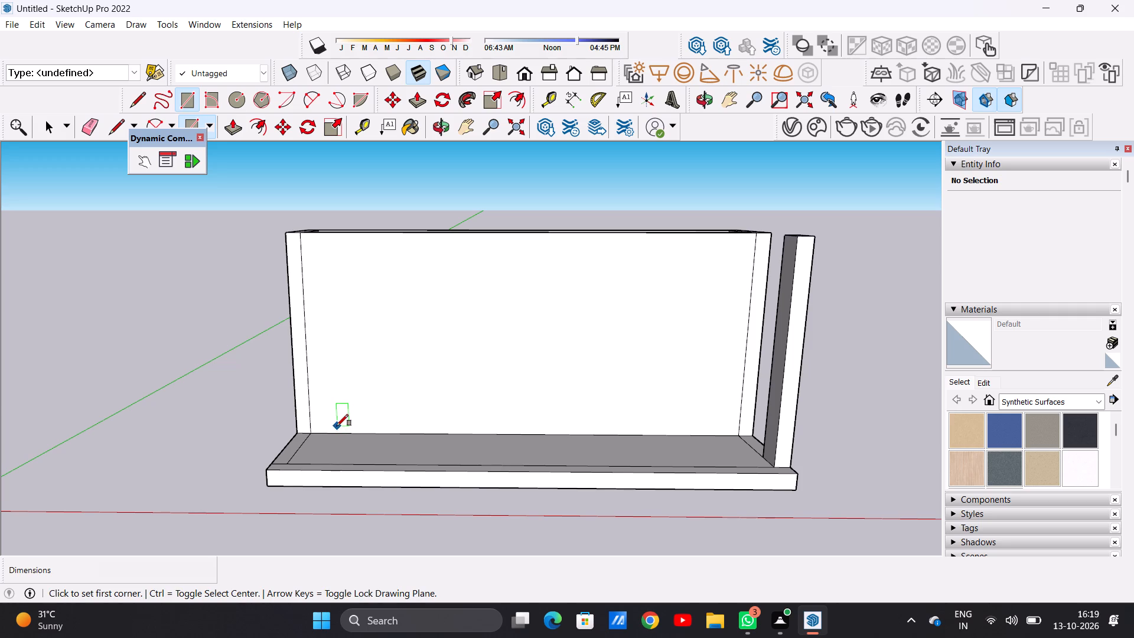
pyautogui.click(328, 429)
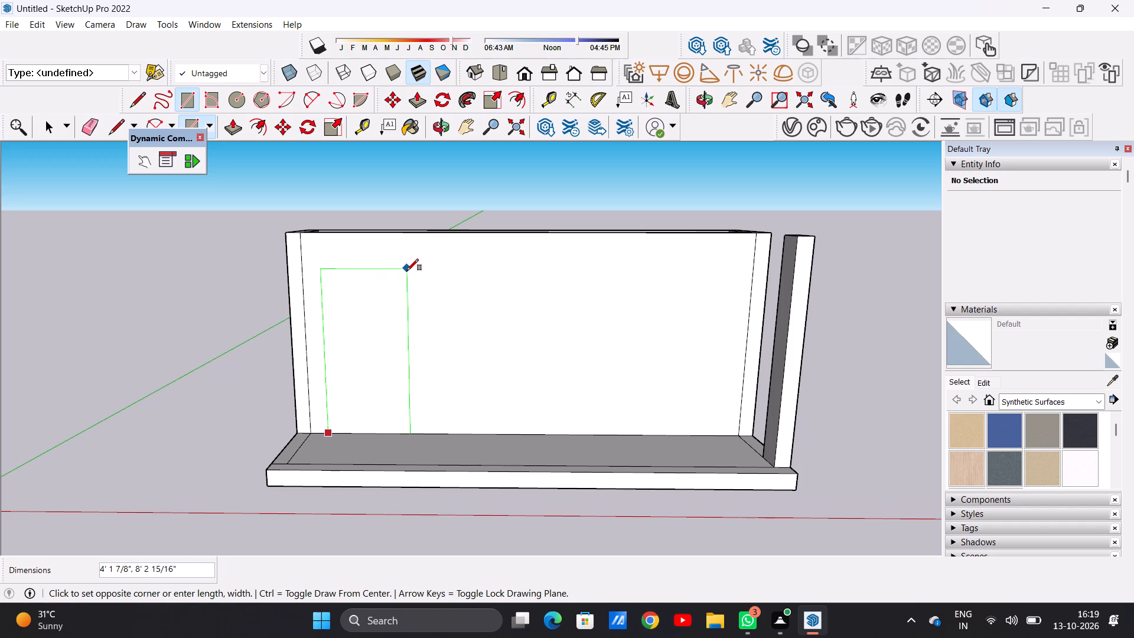
pyautogui.click(407, 271)
pyautogui.press('space')
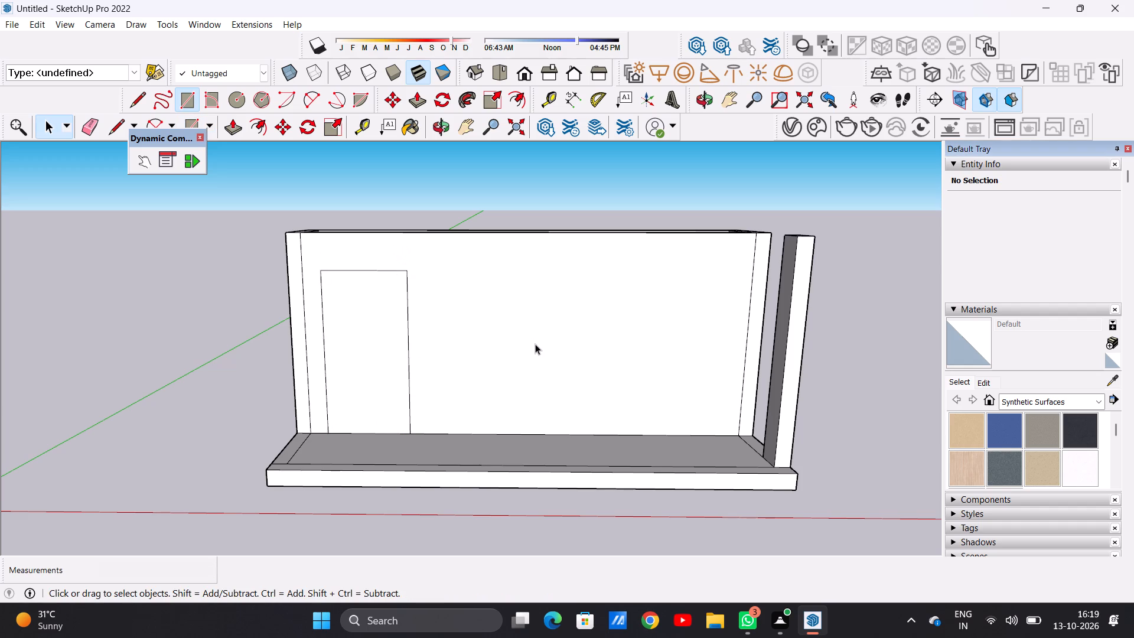
# Examine the partition wall's front face and the door outline from the front at several distances.
pyautogui.scroll(-9, 536, 345)
pyautogui.scroll(1, 568, 368)
pyautogui.scroll(-1, 568, 368)
pyautogui.scroll(10, 568, 368)
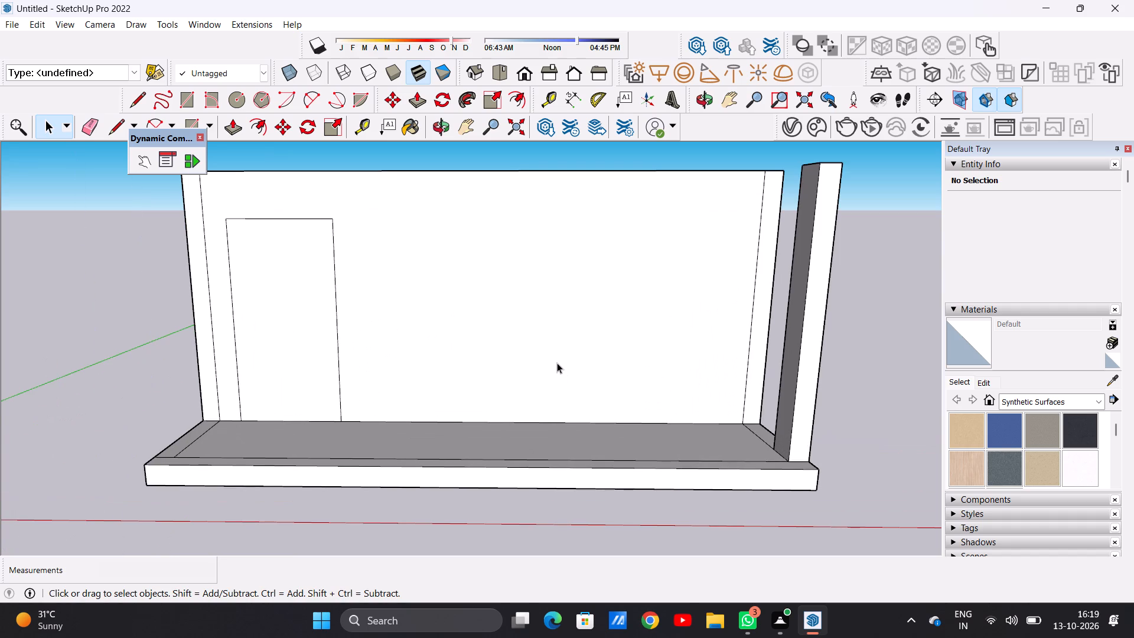
pyautogui.scroll(-3, 542, 364)
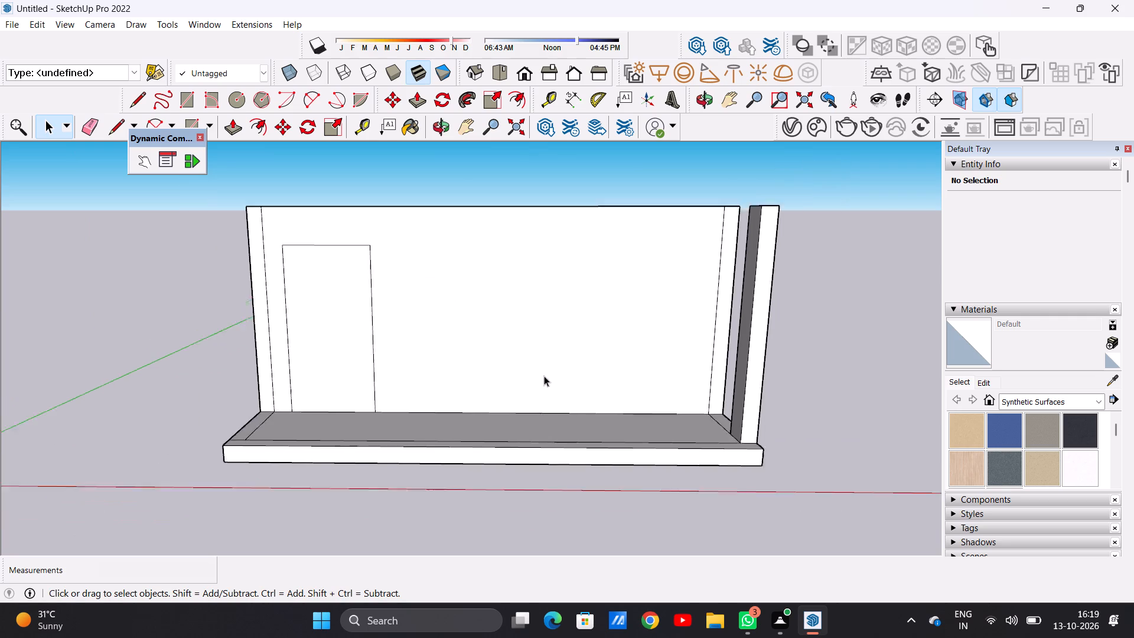
pyautogui.scroll(-3, 544, 376)
pyautogui.moveTo(517, 387); pyautogui.dragTo(519, 357, button='middle')
pyautogui.scroll(6, 527, 385)
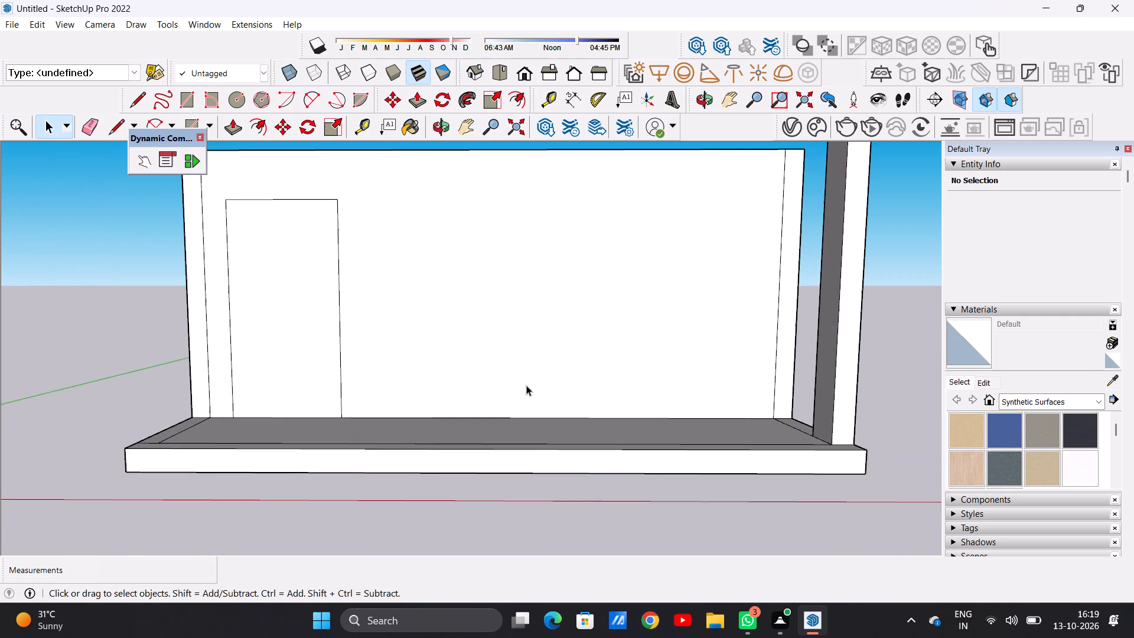
pyautogui.scroll(-6, 524, 398)
pyautogui.scroll(3, 526, 363)
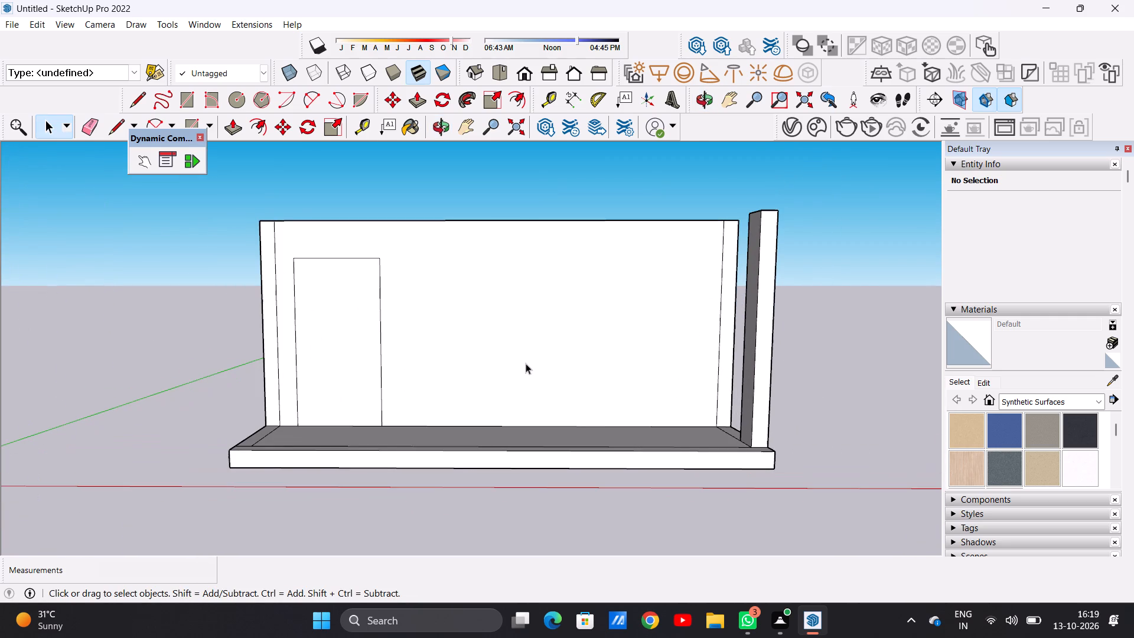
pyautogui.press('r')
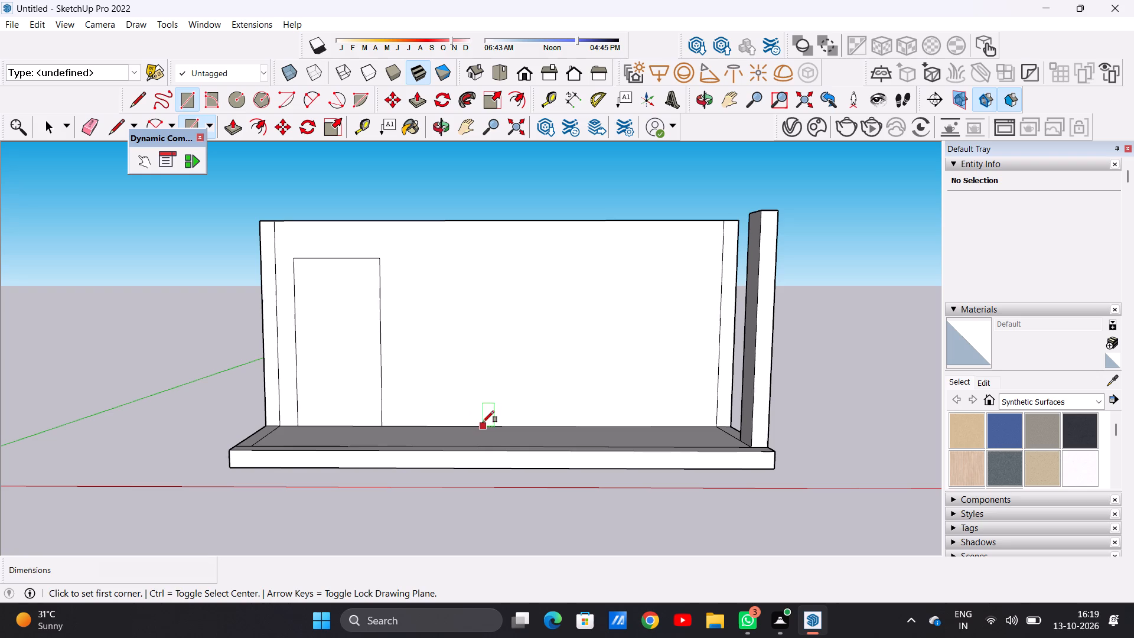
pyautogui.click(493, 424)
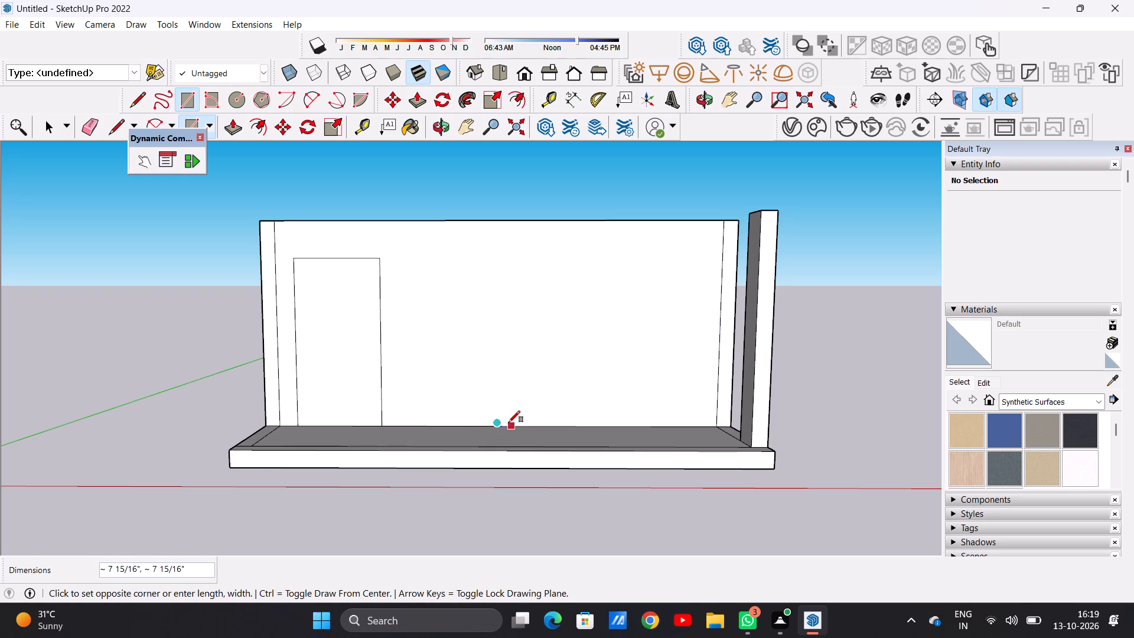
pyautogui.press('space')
# Draw a second door rectangle about 4'1 1/2" by 8'2" from the floor near the middle of the partition wall.
pyautogui.press('r')
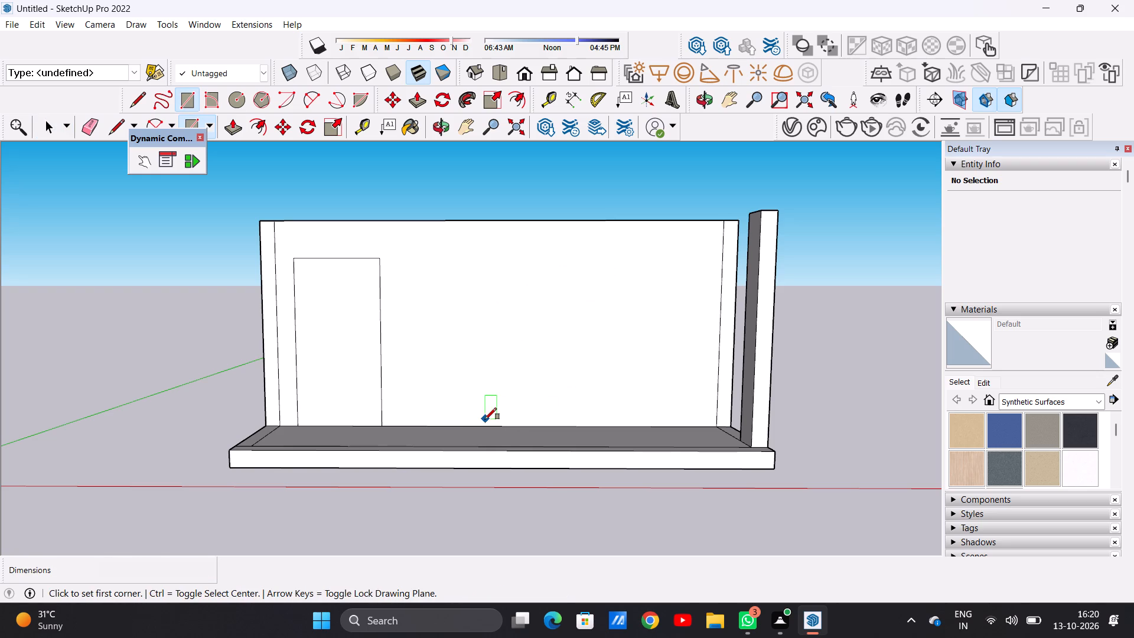
pyautogui.click(484, 425)
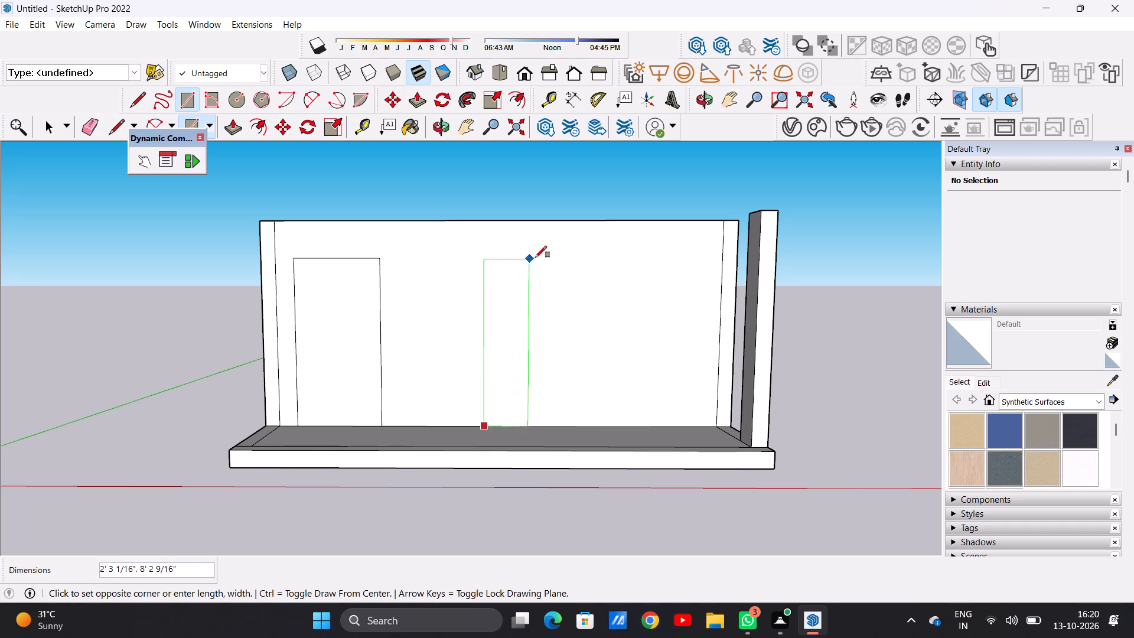
pyautogui.click(570, 259)
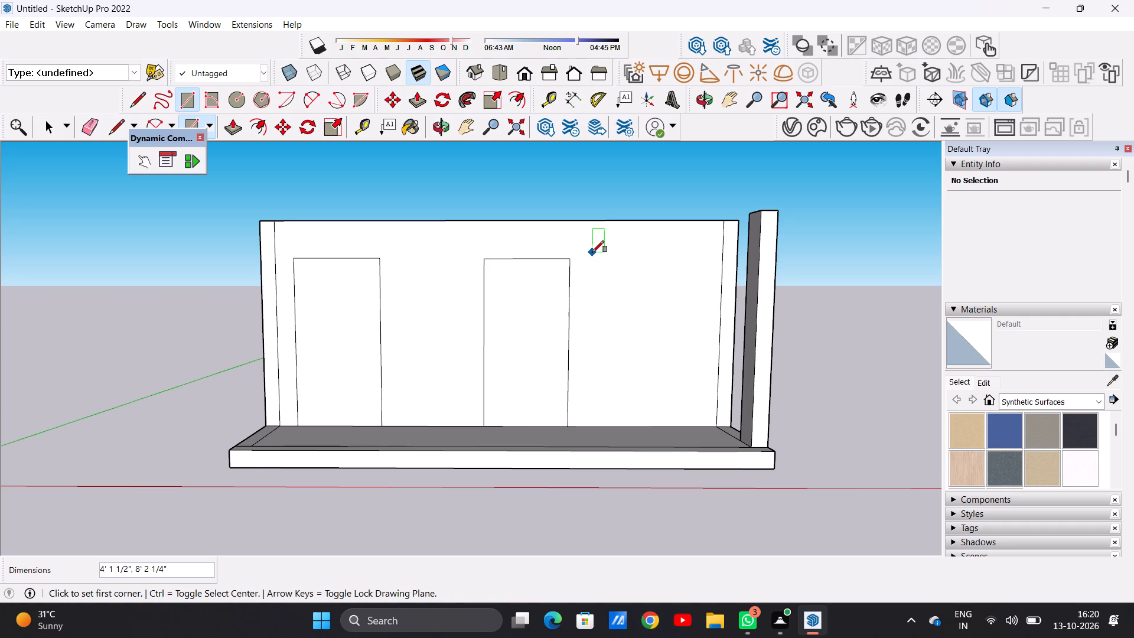
# Draw a window rectangle about 6'1" by 5'5" between the second door and the right end of the partition wall.
pyautogui.click(596, 249)
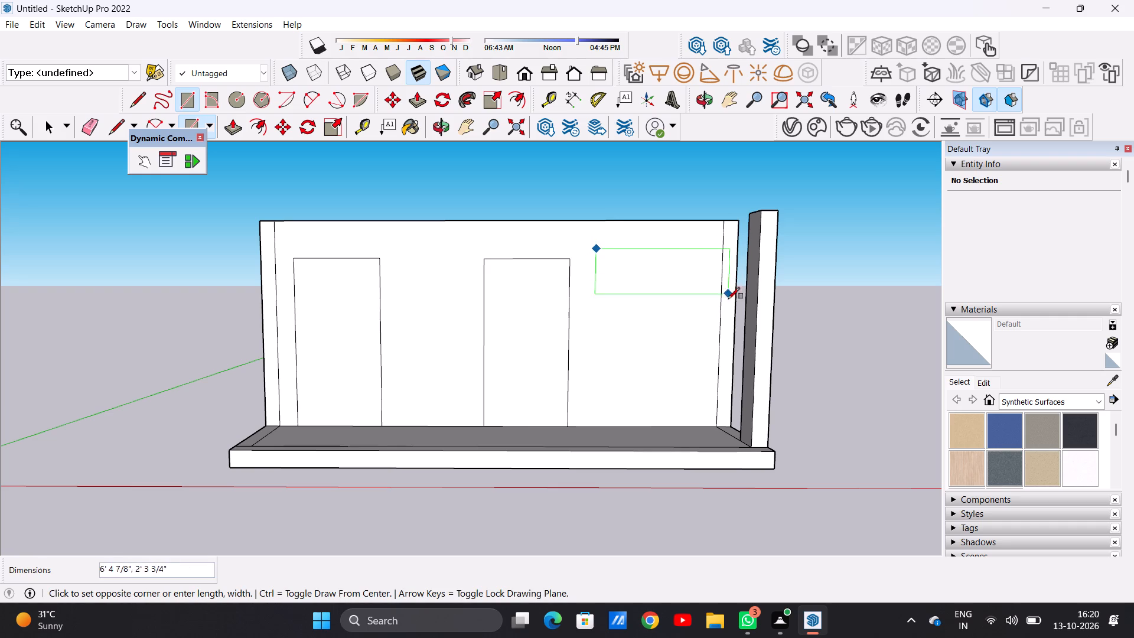
pyautogui.click(719, 362)
pyautogui.press('space')
# Examine the door and window outlines on the partition wall from above and from the front at several distances.
pyautogui.scroll(-5, 484, 317)
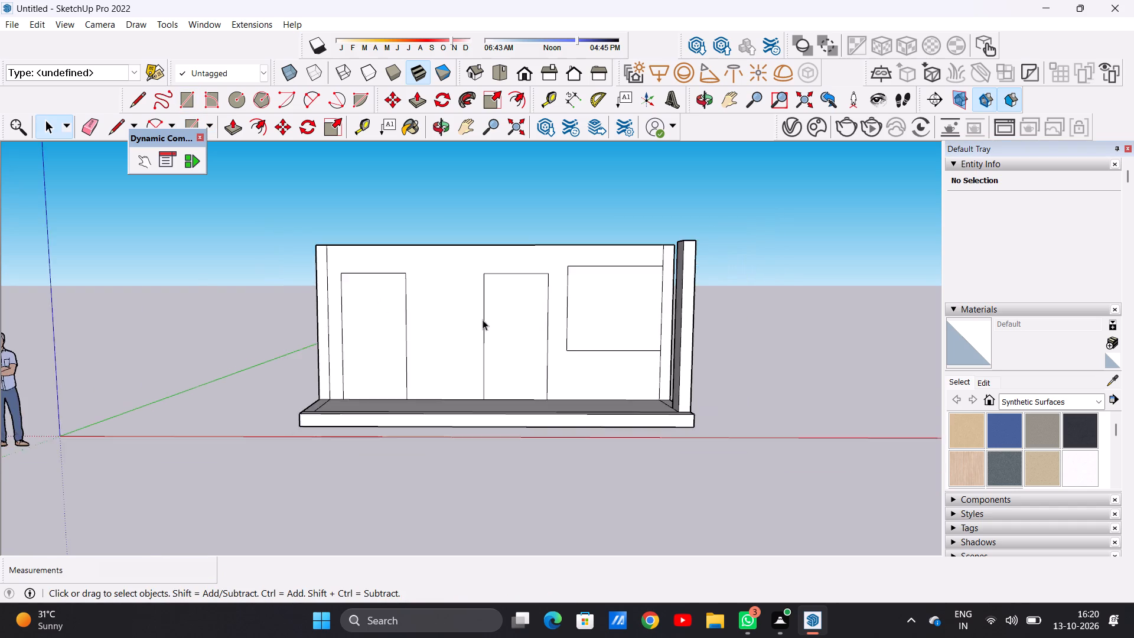
pyautogui.scroll(-2, 483, 320)
pyautogui.scroll(2, 539, 319)
pyautogui.scroll(-1, 538, 319)
pyautogui.scroll(3, 537, 319)
pyautogui.moveTo(469, 310); pyautogui.dragTo(480, 441, button='middle')
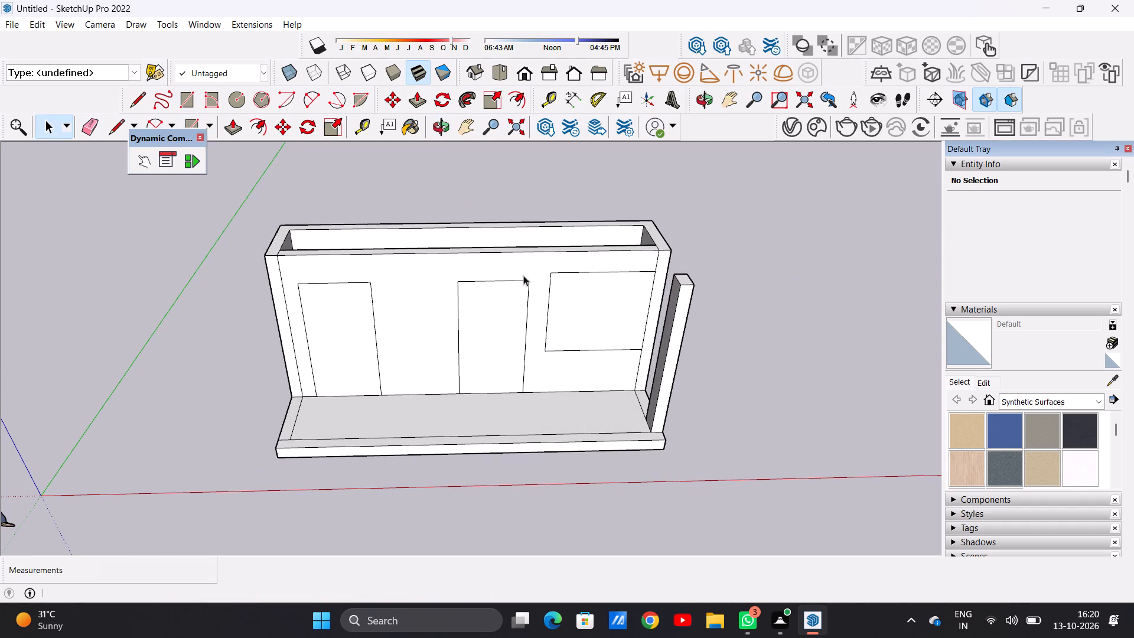
pyautogui.rightClick(566, 154)
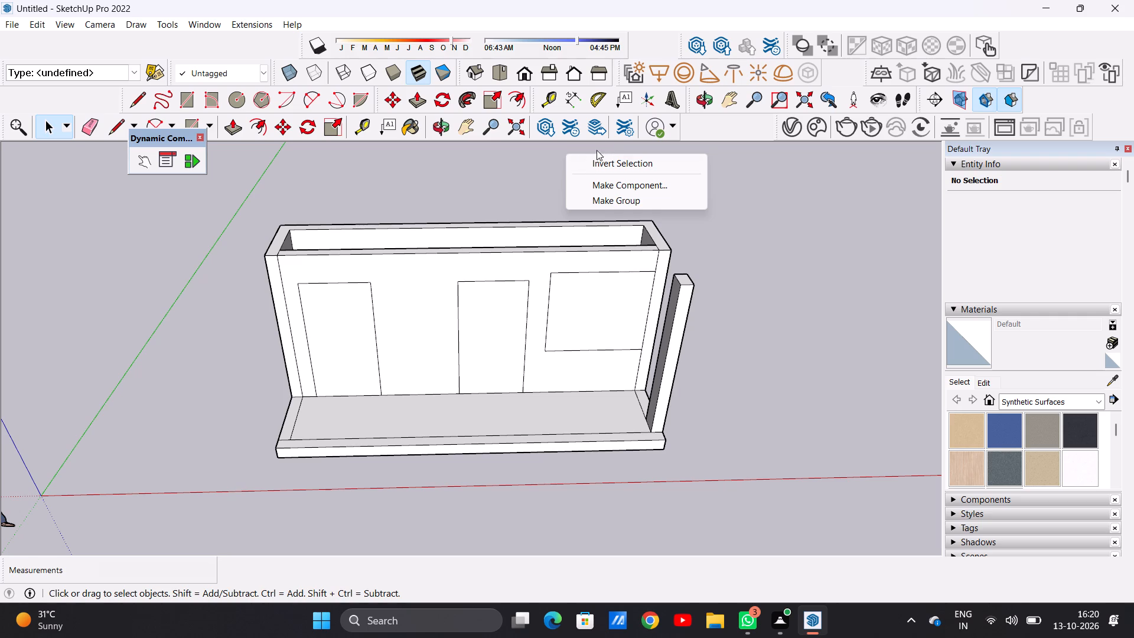
pyautogui.scroll(-8, 611, 341)
pyautogui.click(773, 297)
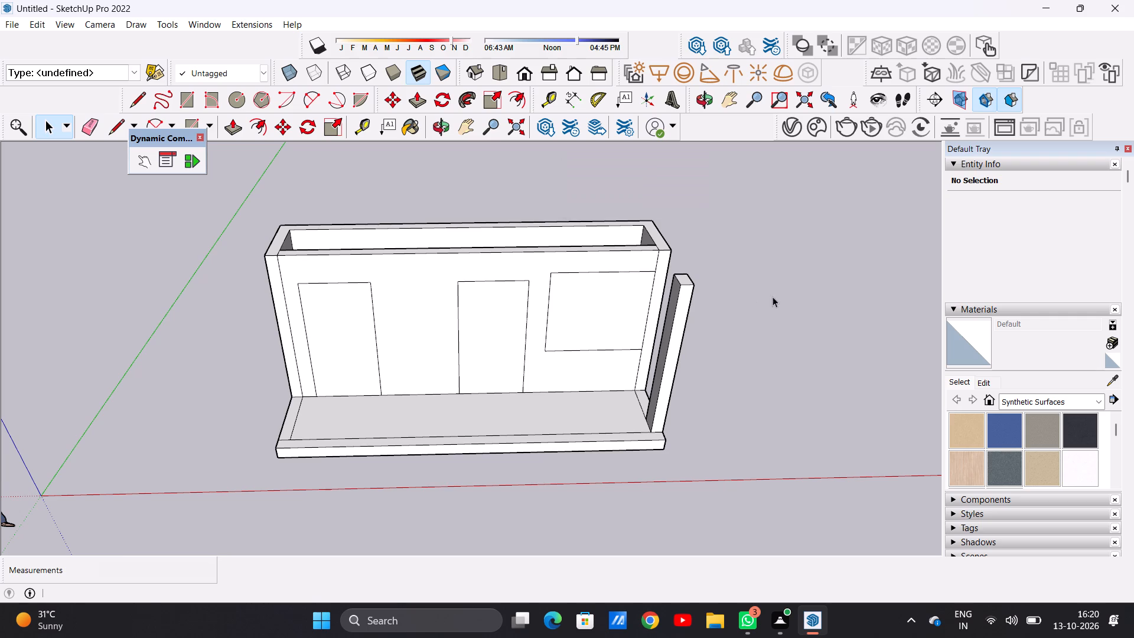
pyautogui.scroll(-3, 526, 337)
pyautogui.moveTo(549, 362); pyautogui.dragTo(522, 242, button='middle')
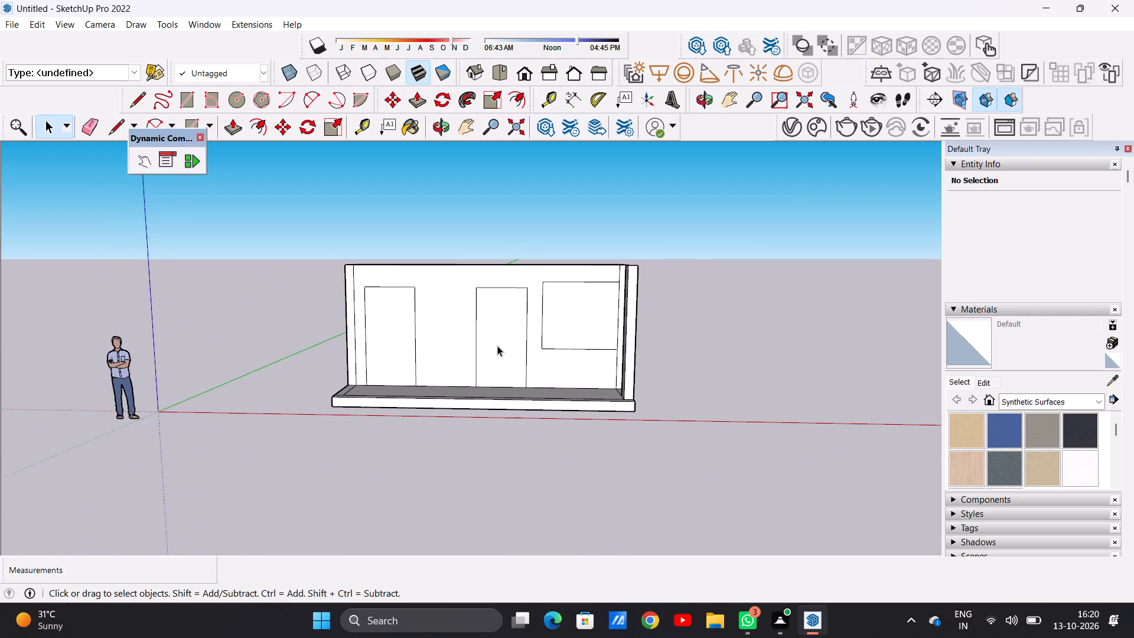
pyautogui.scroll(8, 497, 346)
pyautogui.scroll(-6, 538, 424)
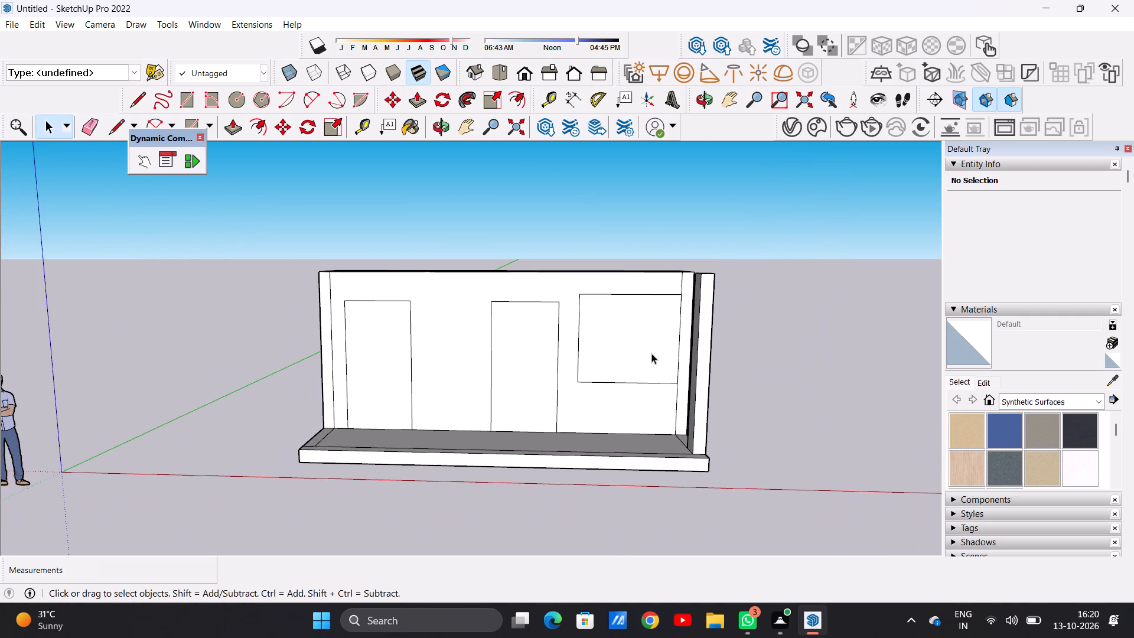
pyautogui.scroll(8, 646, 363)
pyautogui.scroll(-5, 612, 359)
pyautogui.scroll(1, 647, 357)
pyautogui.scroll(-1, 647, 357)
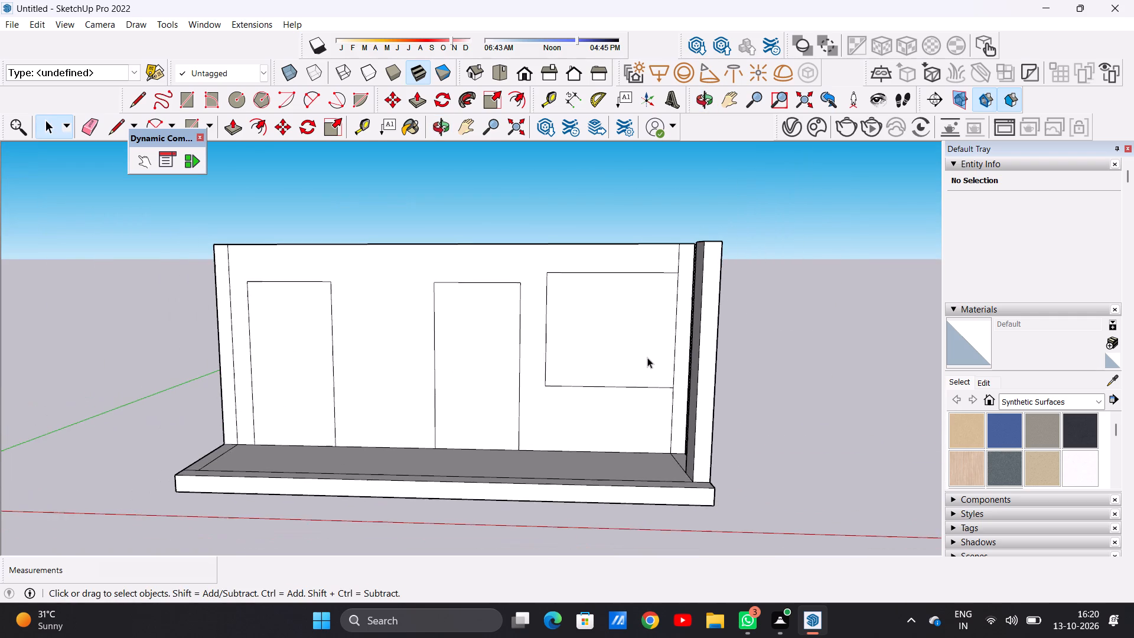
# Examine the door and window outlines on the partition wall from the front and from slightly above at several distances.
pyautogui.scroll(3, 647, 357)
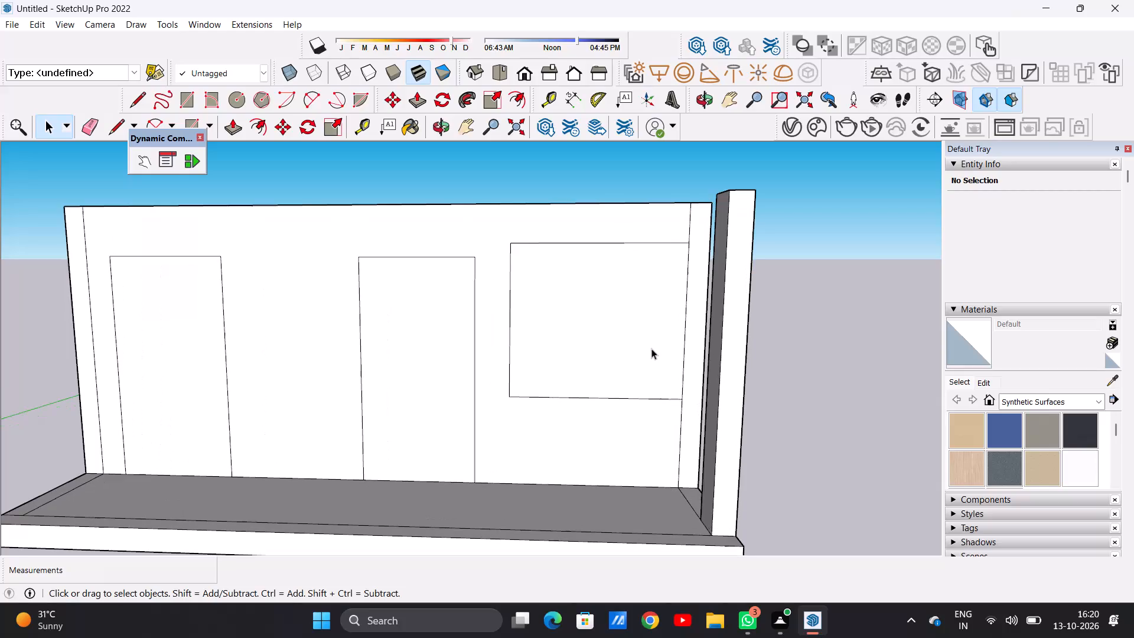
pyautogui.scroll(-3, 653, 354)
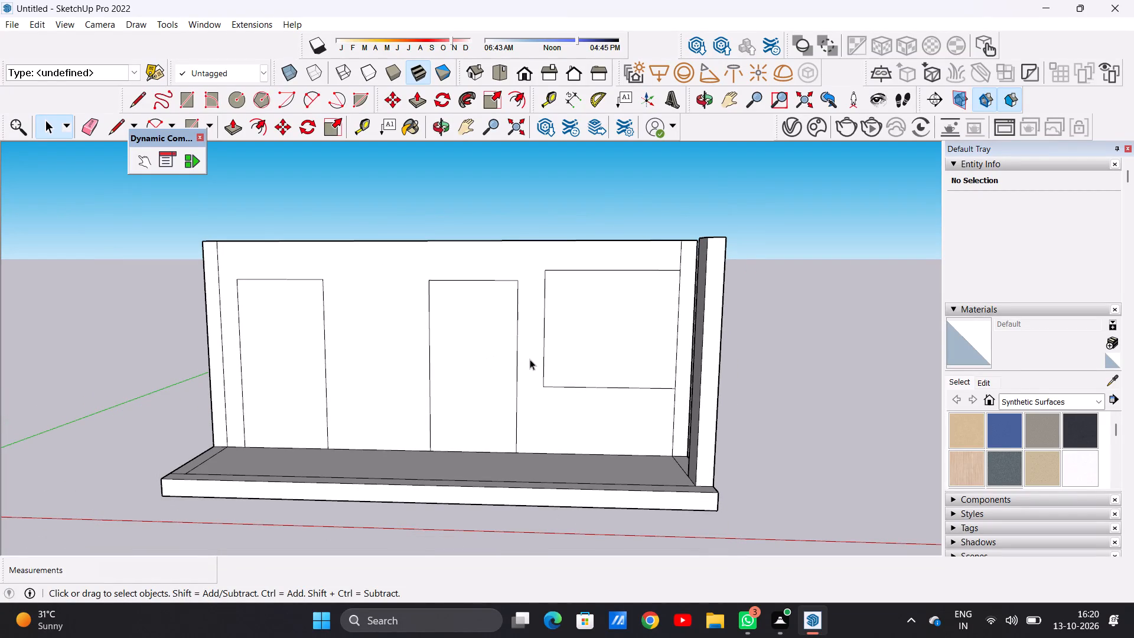
pyautogui.scroll(-7, 531, 359)
pyautogui.moveTo(515, 310); pyautogui.dragTo(523, 344, button='middle')
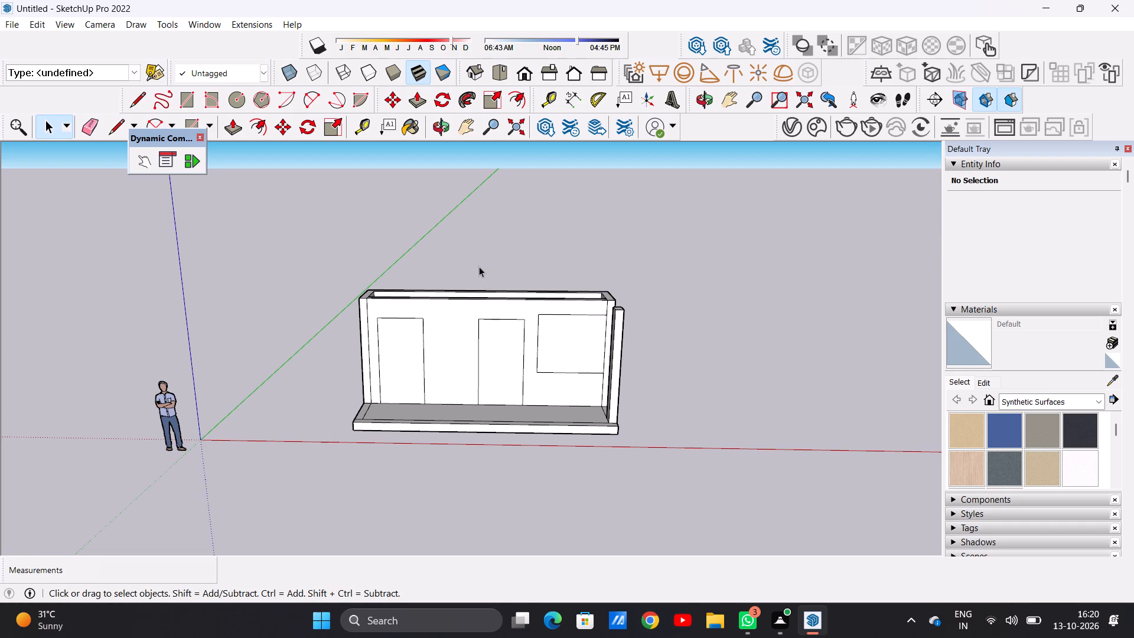
pyautogui.scroll(-5, 486, 369)
pyautogui.scroll(2, 514, 346)
pyautogui.scroll(-1, 514, 346)
pyautogui.scroll(7, 514, 346)
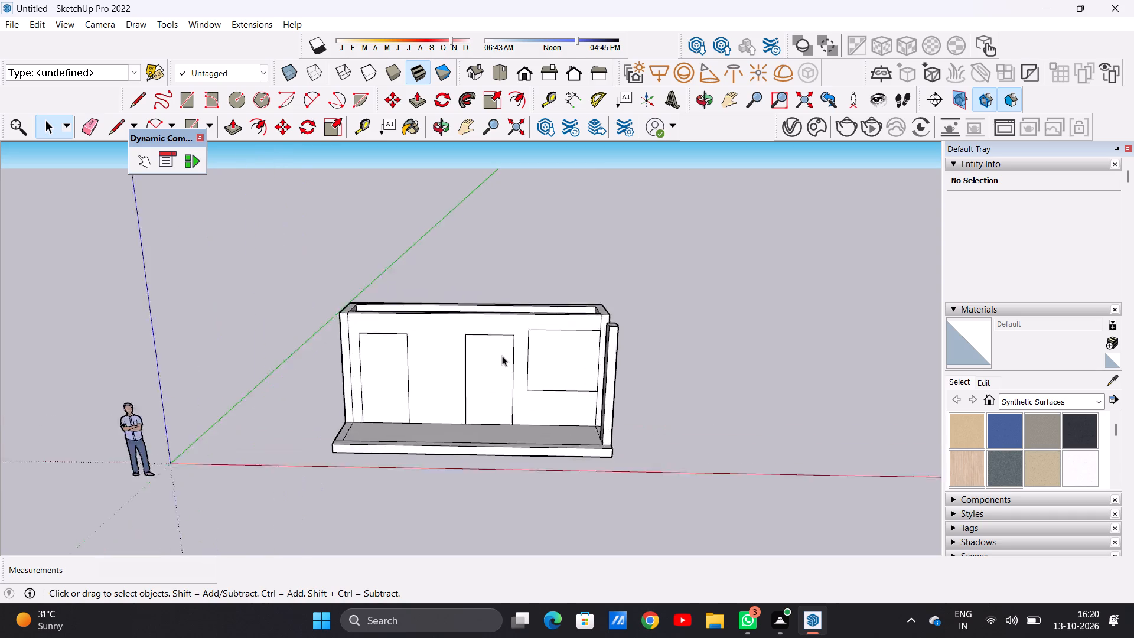
pyautogui.scroll(3, 502, 356)
pyautogui.moveTo(517, 330); pyautogui.dragTo(513, 379, button='middle')
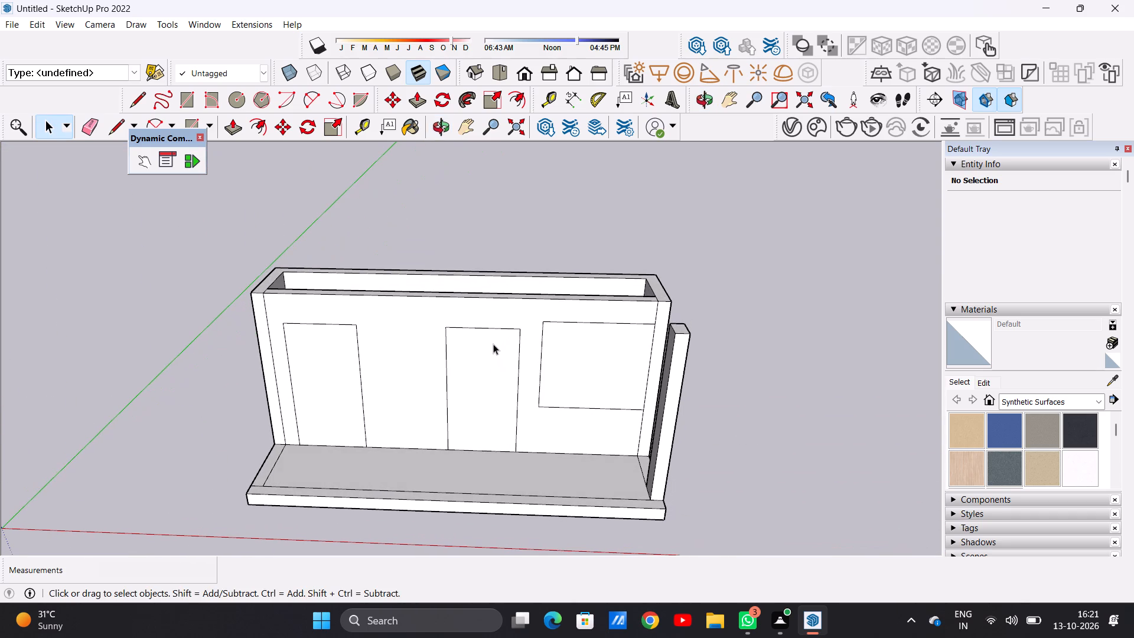
pyautogui.scroll(-11, 496, 357)
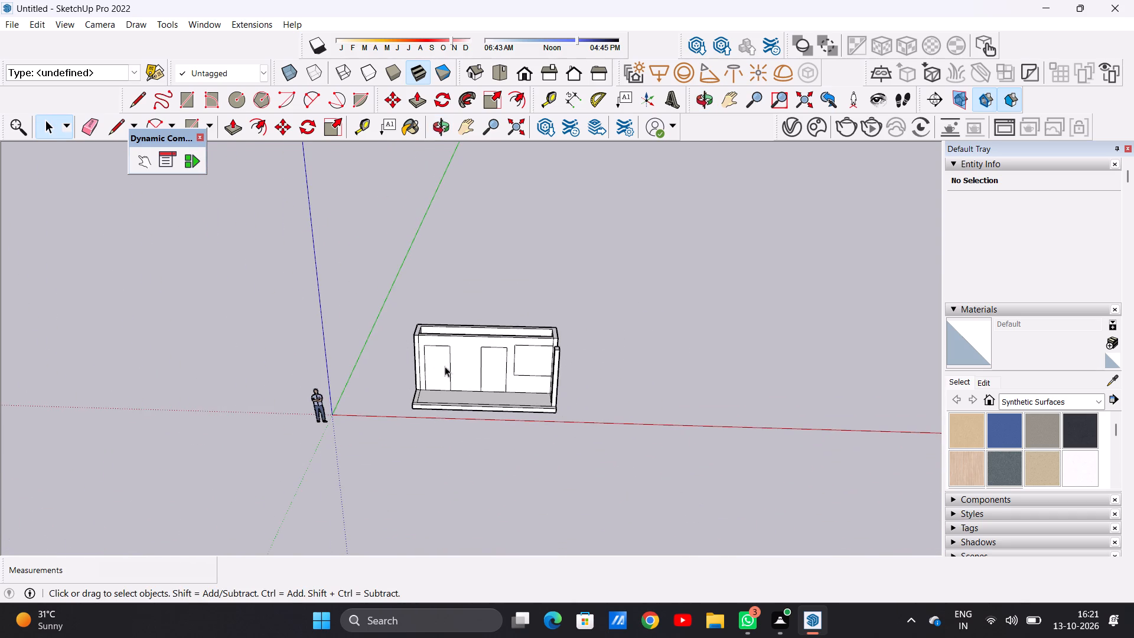
# Examine the building from the back, the ends and above, ending with a front view of the partition wall.
pyautogui.moveTo(445, 366); pyautogui.dragTo(1091, 619, button='middle')
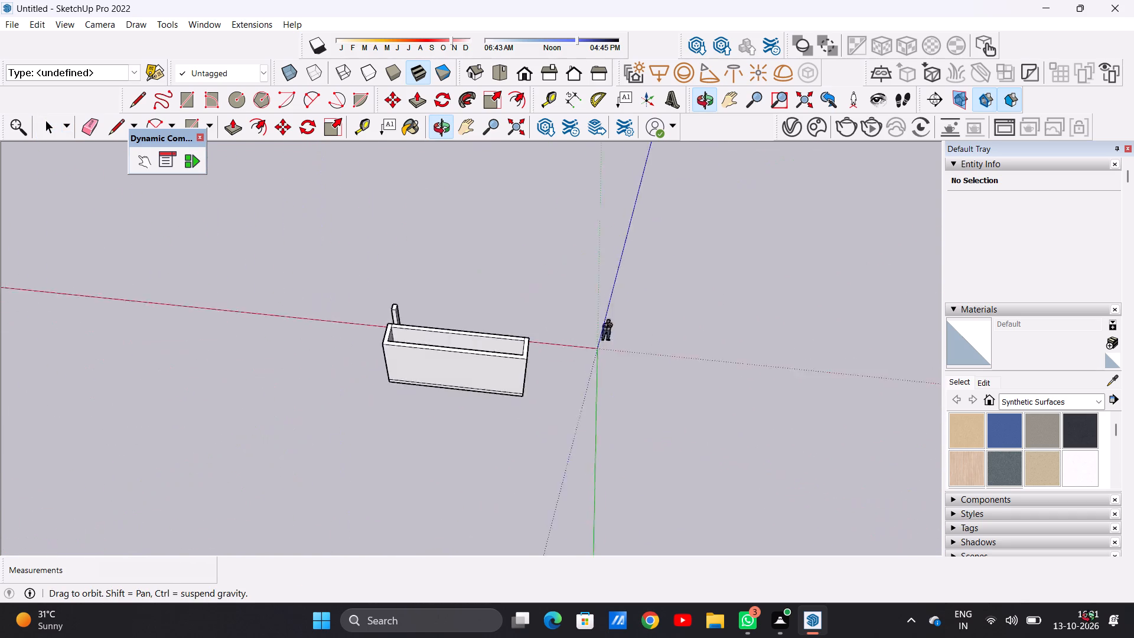
pyautogui.moveTo(1091, 619); pyautogui.dragTo(848, 576, button='middle')
pyautogui.scroll(1, 992, 535)
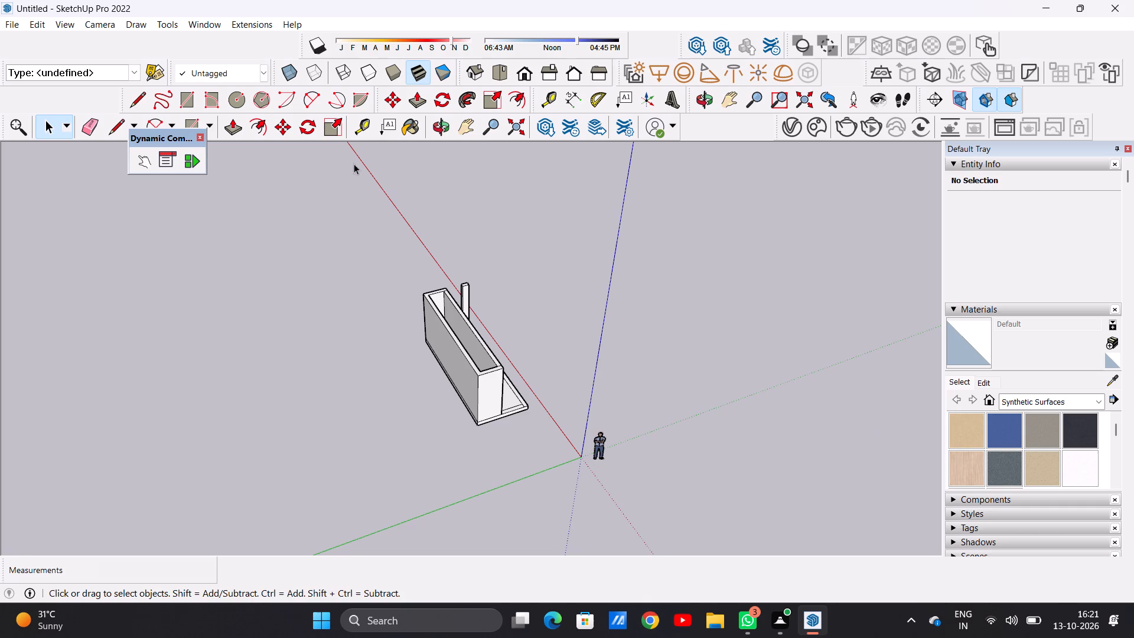
pyautogui.moveTo(638, 315); pyautogui.dragTo(211, 187, button='middle')
pyautogui.moveTo(485, 290); pyautogui.dragTo(466, 302, button='middle')
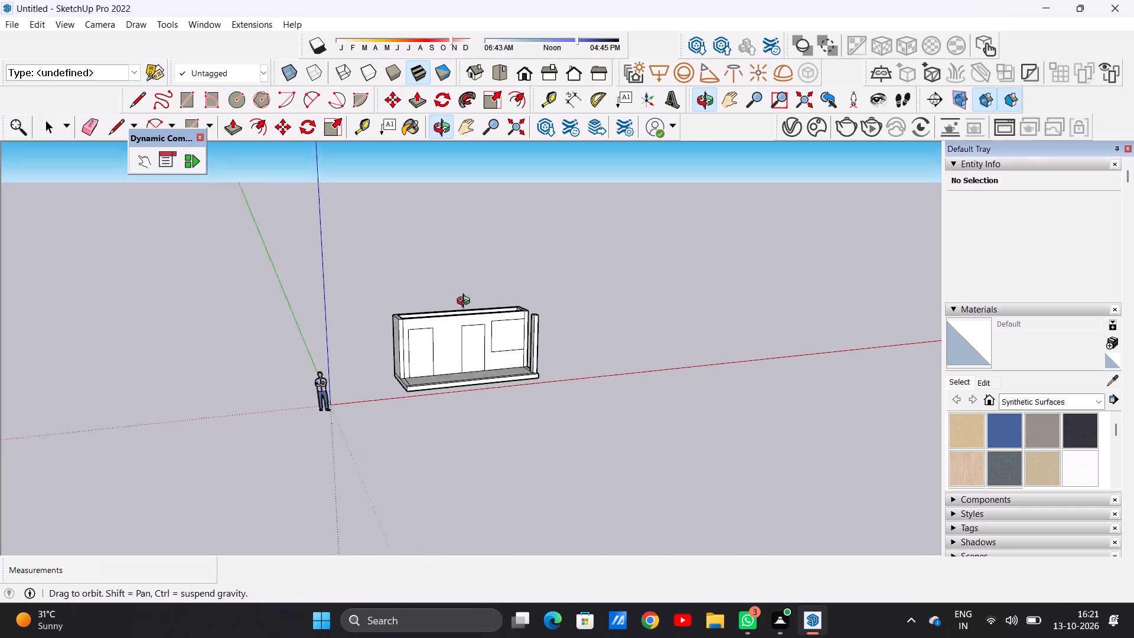
pyautogui.moveTo(466, 302); pyautogui.dragTo(323, 349, button='middle')
pyautogui.scroll(16, 467, 337)
pyautogui.scroll(-6, 469, 342)
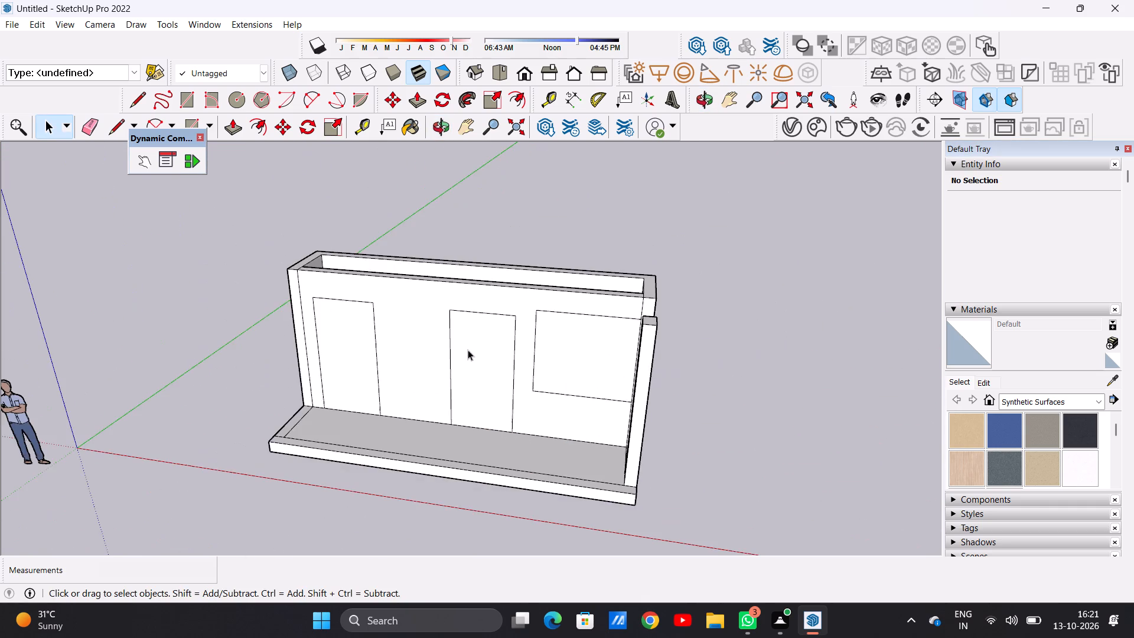
pyautogui.moveTo(481, 366); pyautogui.dragTo(523, 443, button='middle')
pyautogui.scroll(5, 523, 355)
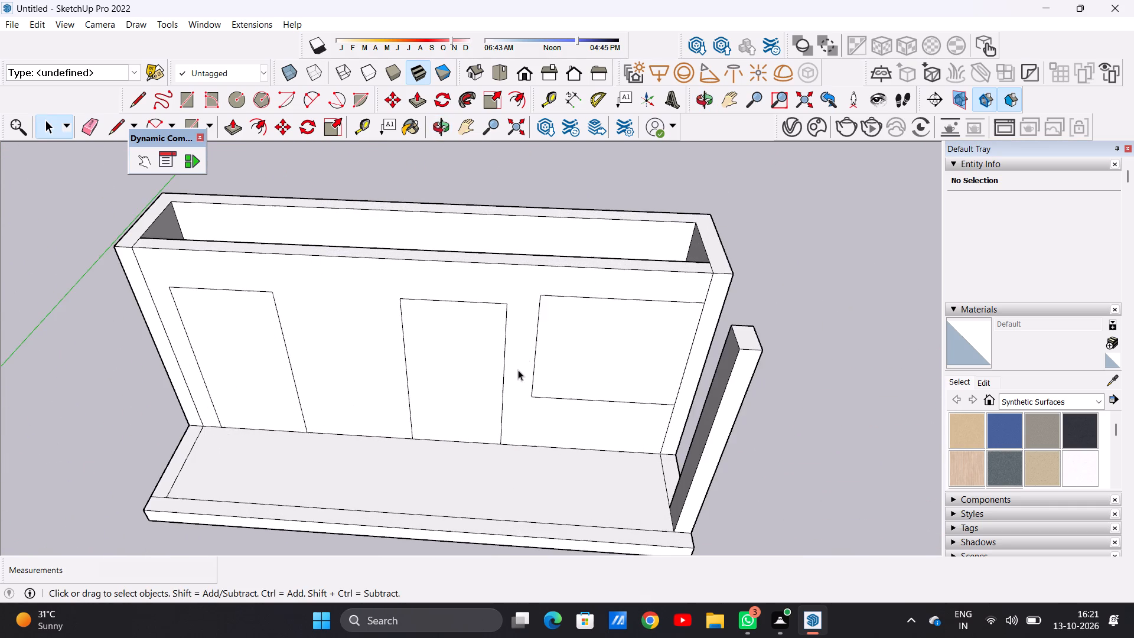
pyautogui.moveTo(517, 370); pyautogui.dragTo(360, 330, button='middle')
pyautogui.scroll(2, 300, 247)
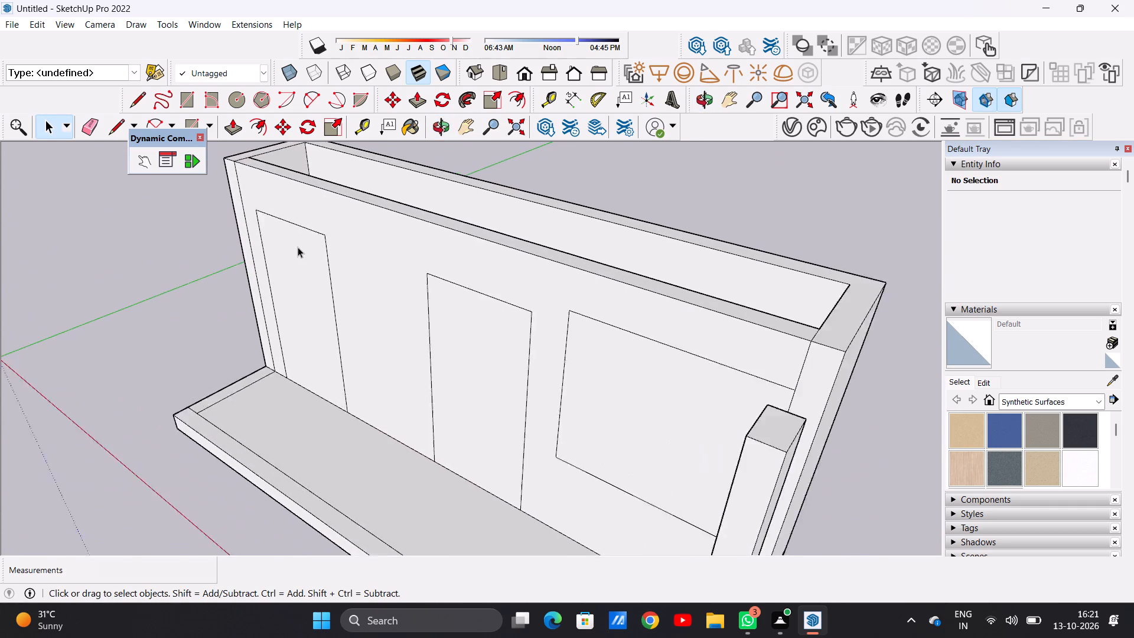
pyautogui.scroll(2, 298, 247)
pyautogui.scroll(-5, 320, 300)
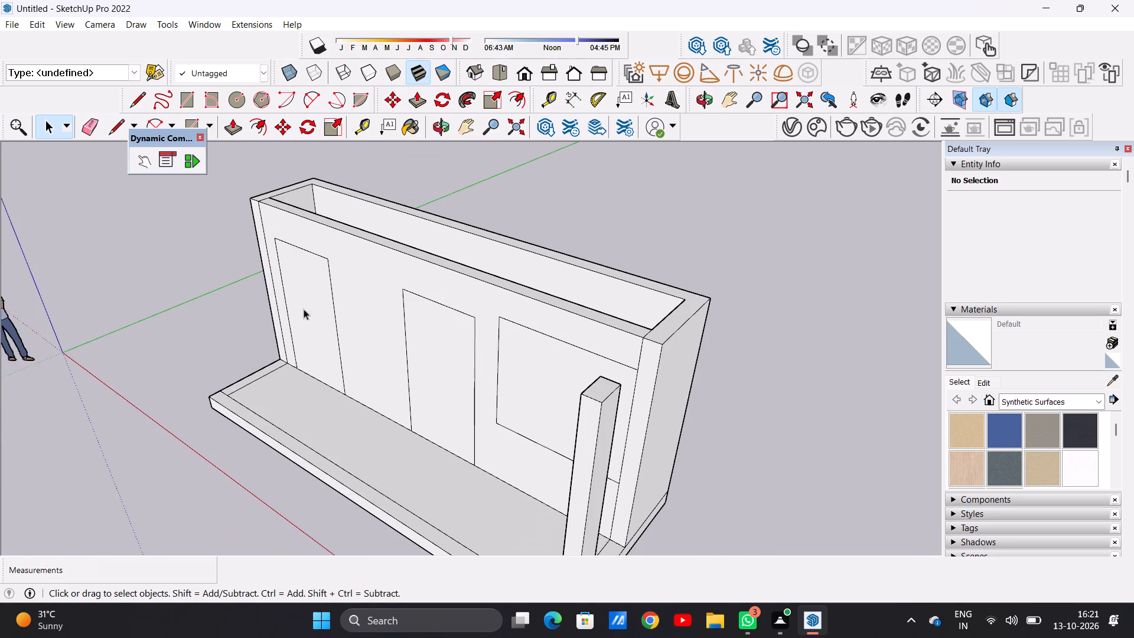
pyautogui.moveTo(301, 309); pyautogui.dragTo(413, 249, button='middle')
pyautogui.moveTo(330, 336); pyautogui.dragTo(442, 314, button='middle')
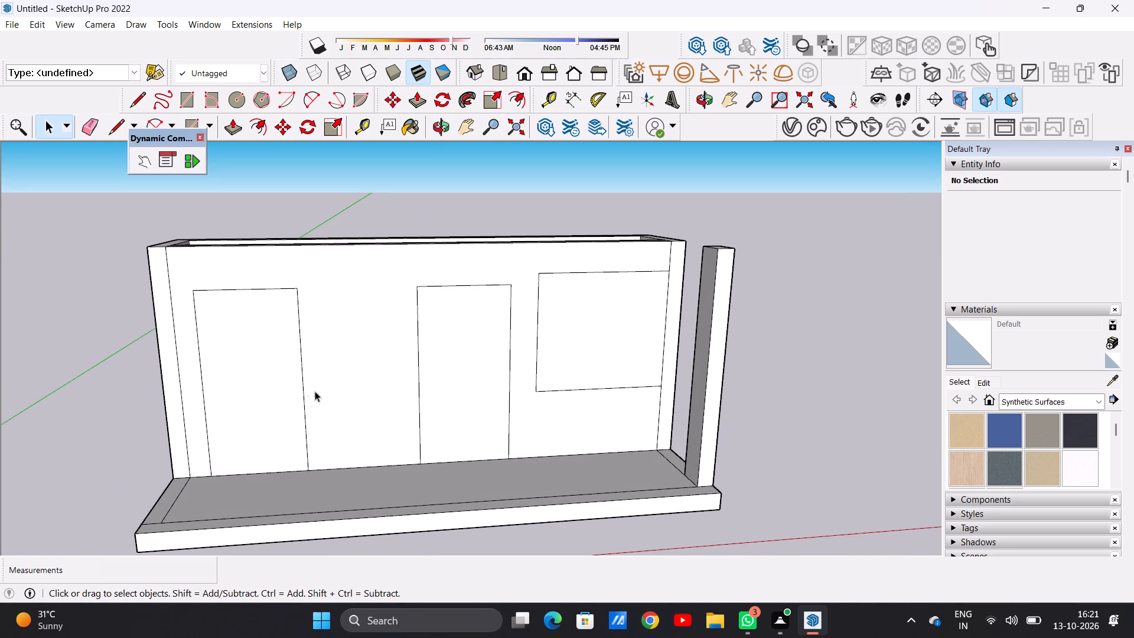
# Offset both door outlines on the partition wall inward by the same distance to form frame borders.
pyautogui.scroll(1, 248, 404)
pyautogui.write('of')
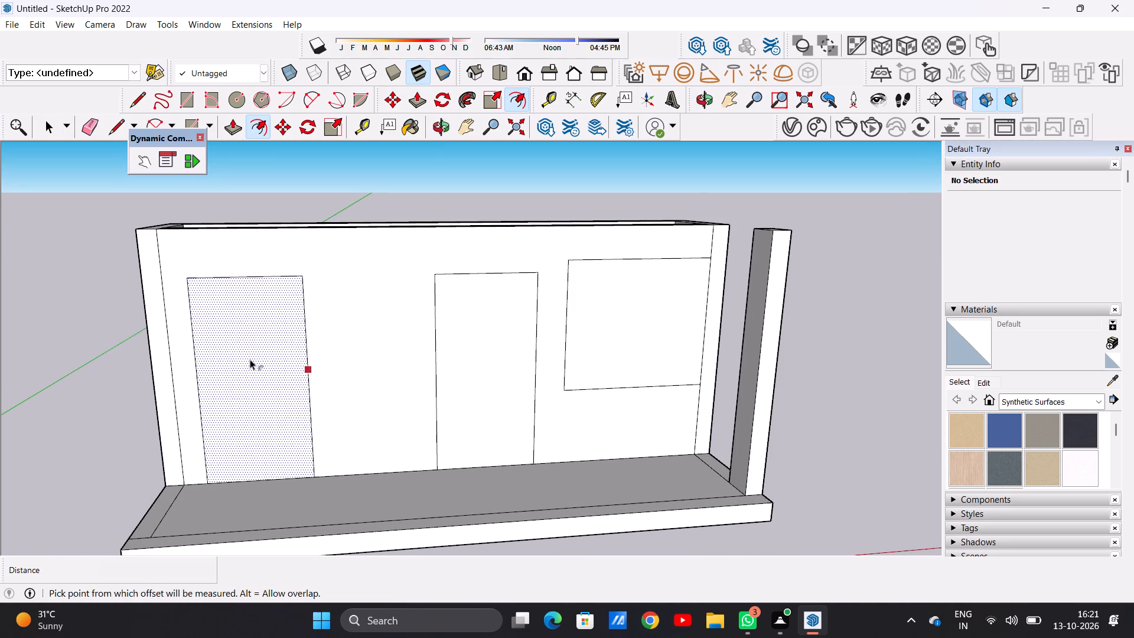
pyautogui.click(235, 284)
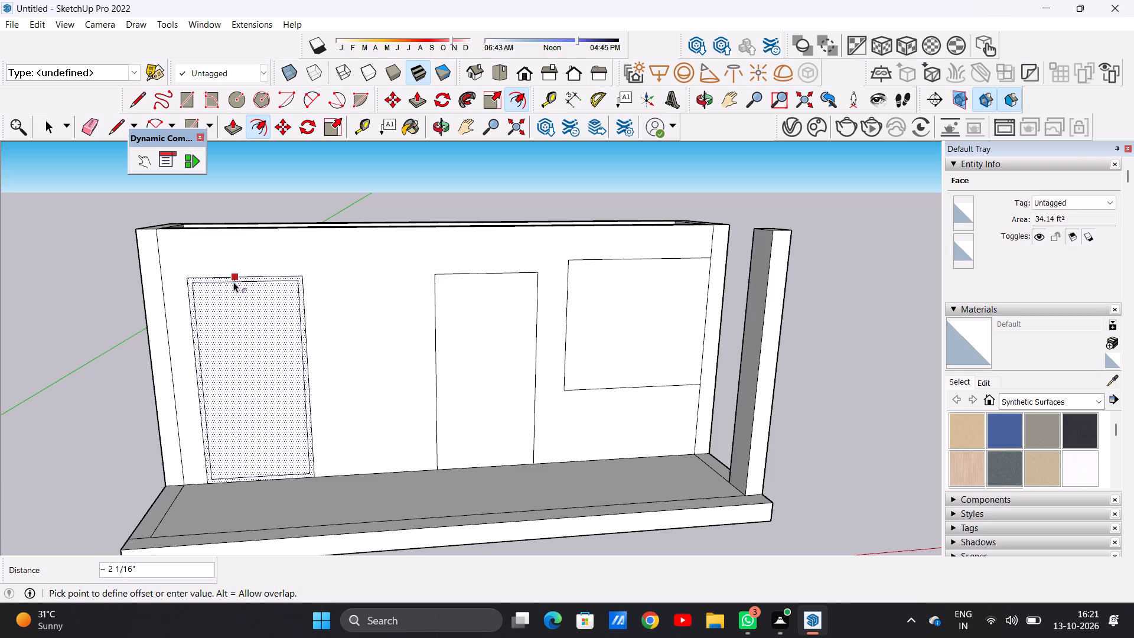
pyautogui.click(233, 285)
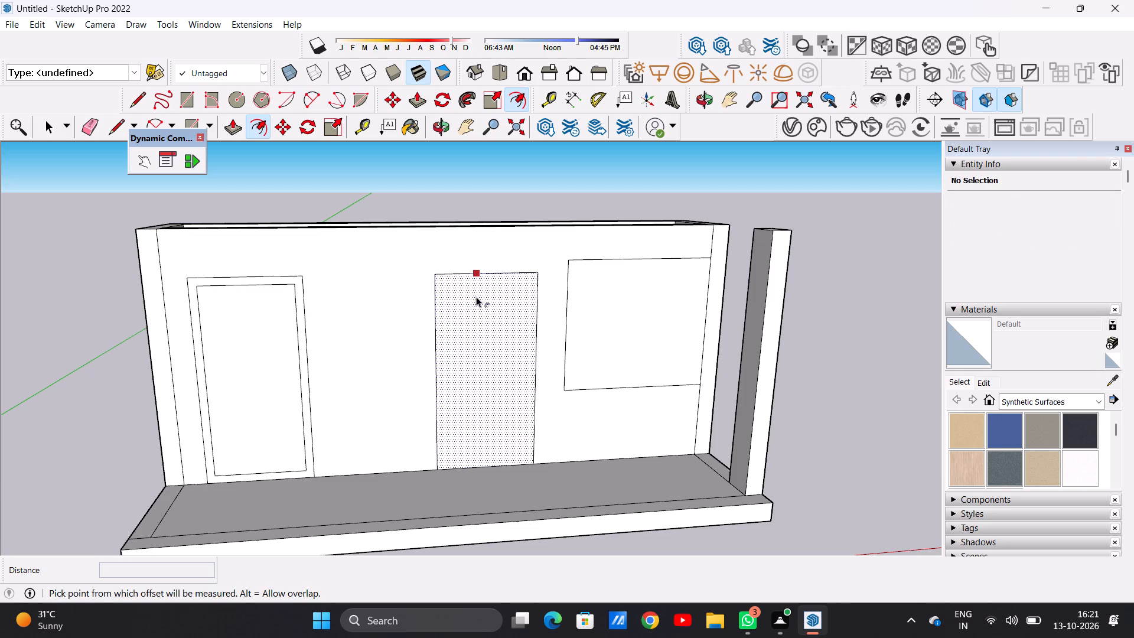
pyautogui.click(476, 297)
pyautogui.click(476, 297)
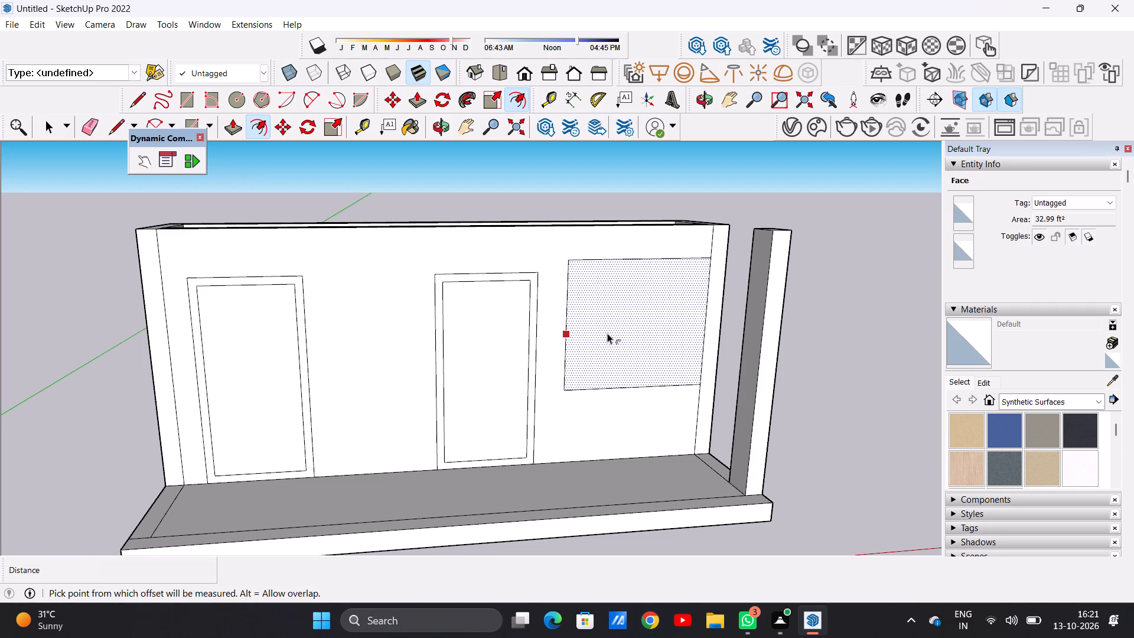
# Offset the window outline on the partition wall inward by about 4 5/8" to form its frame border.
pyautogui.click(620, 276)
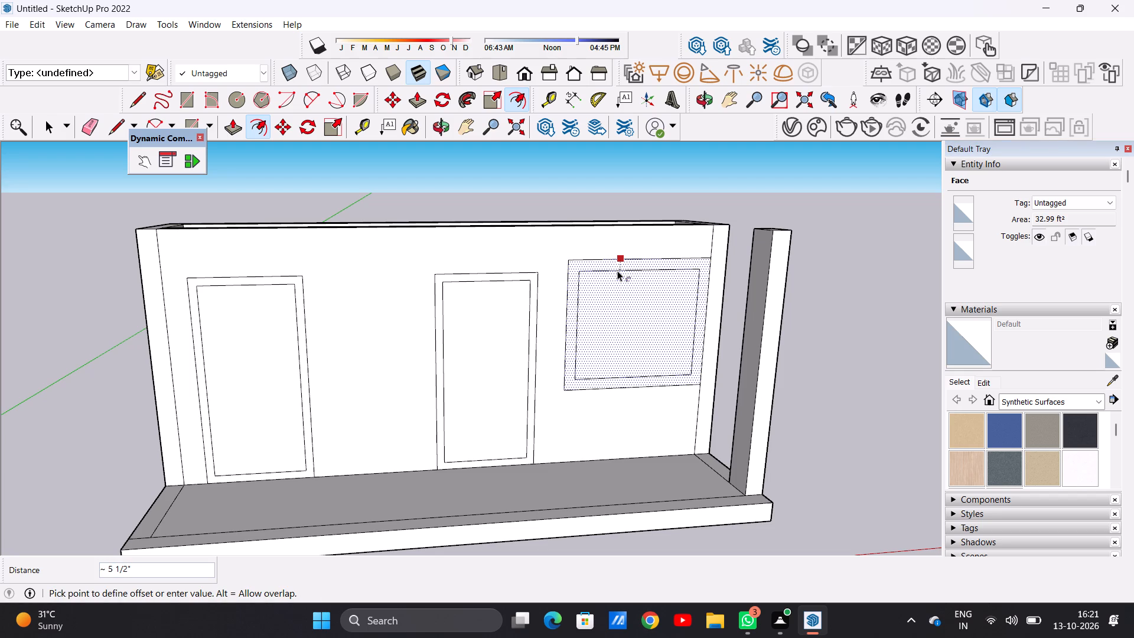
pyautogui.click(617, 269)
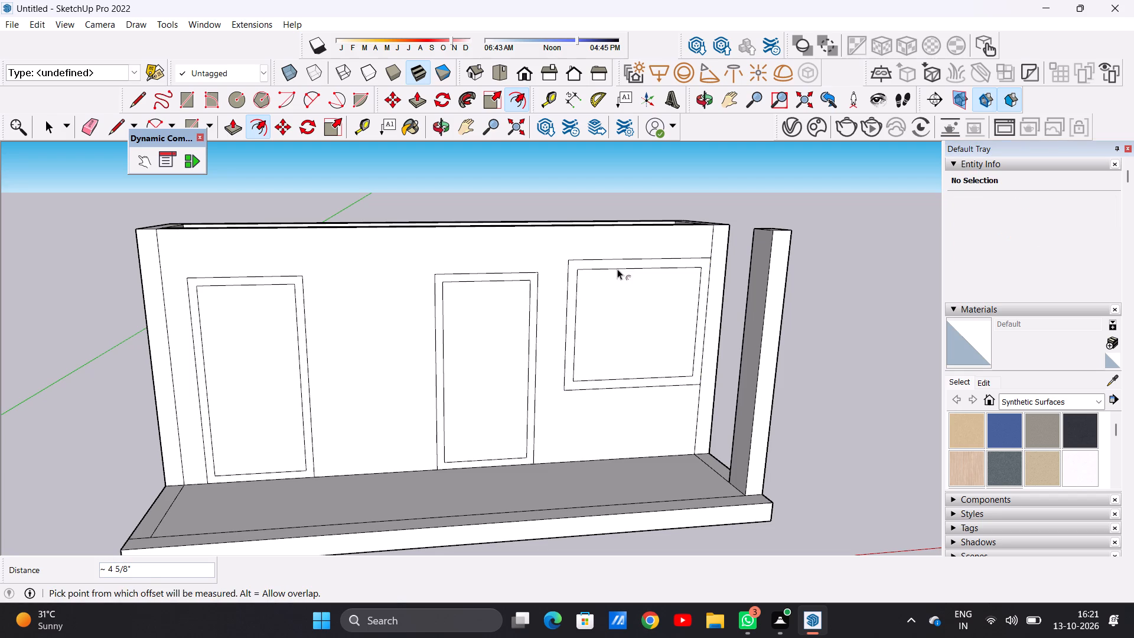
pyautogui.press('space')
# Examine the offset door and window frames on the partition wall from the front at several distances.
pyautogui.scroll(-3, 503, 343)
pyautogui.moveTo(594, 372); pyautogui.dragTo(546, 346, button='middle')
pyautogui.scroll(3, 658, 367)
pyautogui.scroll(-1, 621, 363)
pyautogui.scroll(1, 621, 363)
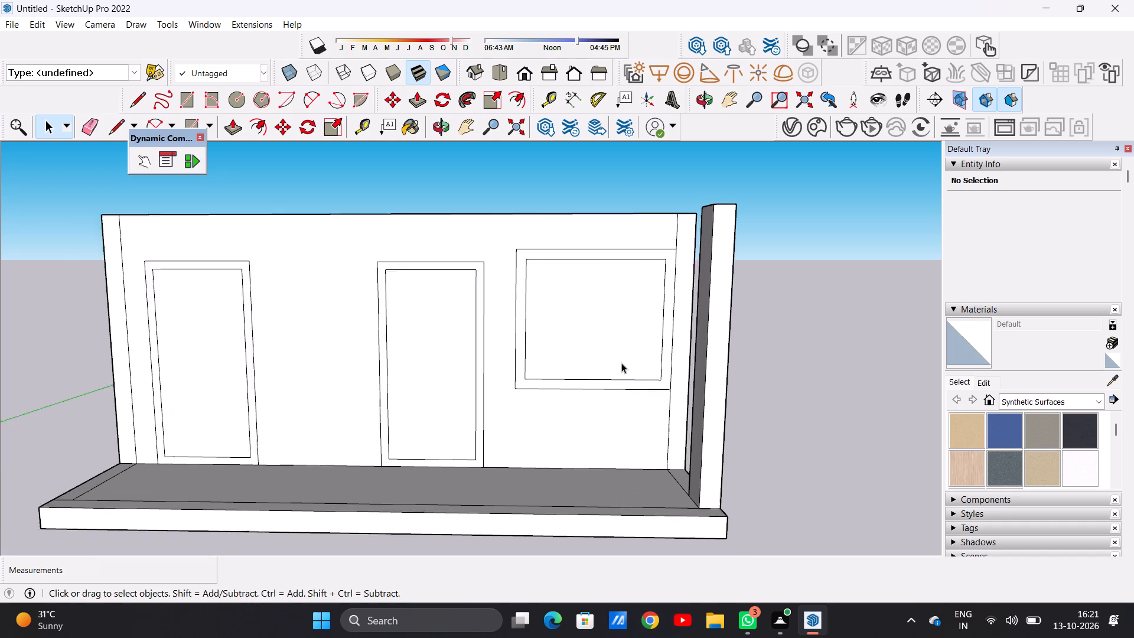
pyautogui.scroll(1, 621, 363)
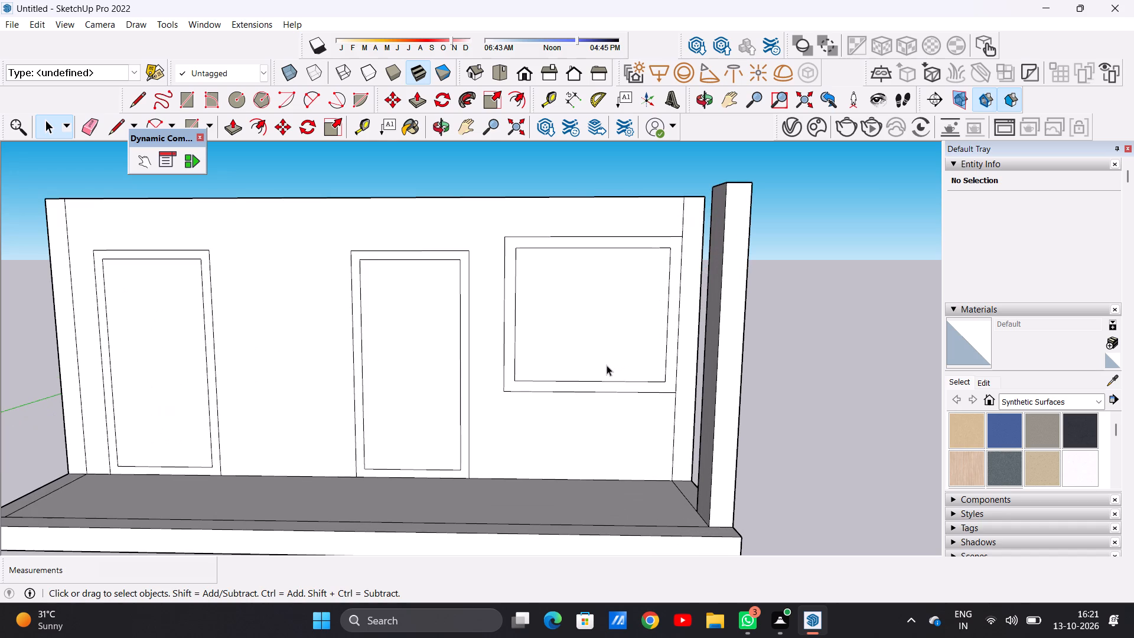
pyautogui.scroll(-12, 545, 377)
# Examine the framed doors and window, the wall tops and the slab from above and from the front at several distances.
pyautogui.moveTo(529, 335); pyautogui.dragTo(529, 358, button='middle')
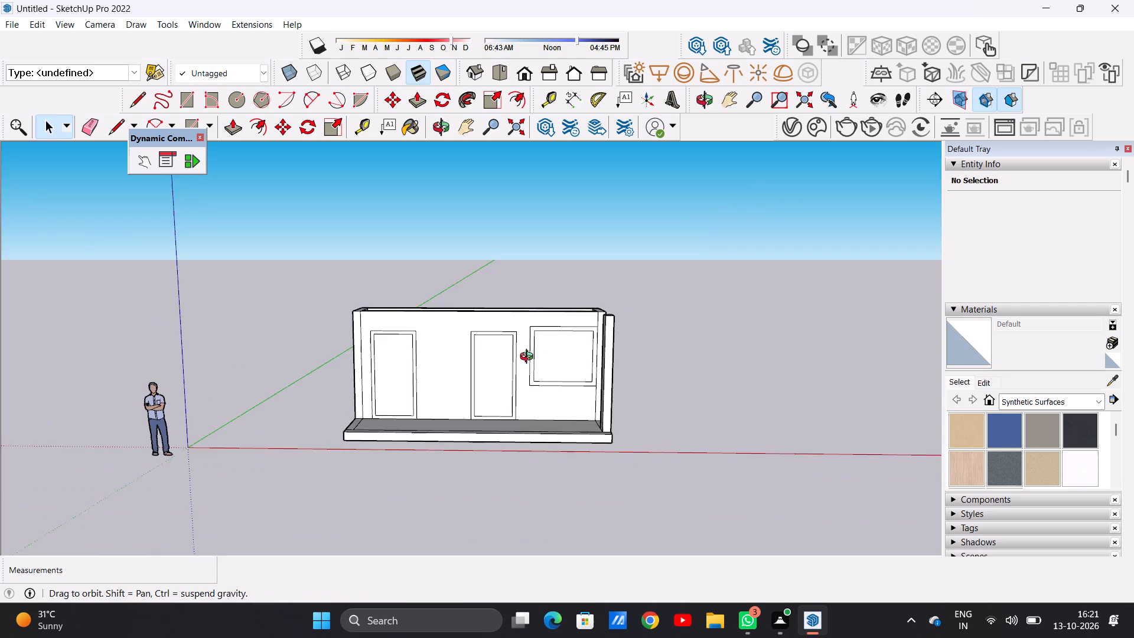
pyautogui.moveTo(529, 358); pyautogui.dragTo(521, 476, button='middle')
pyautogui.scroll(6, 558, 318)
pyautogui.moveTo(542, 343); pyautogui.dragTo(549, 434, button='middle')
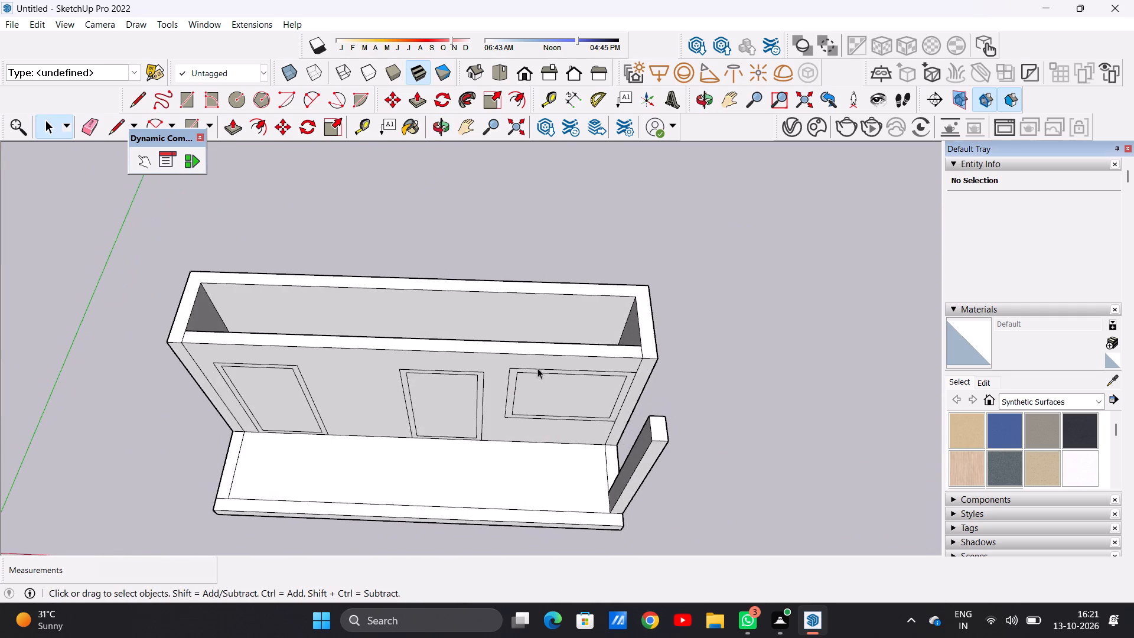
pyautogui.scroll(1, 500, 275)
pyautogui.scroll(-3, 496, 271)
pyautogui.scroll(5, 494, 361)
pyautogui.scroll(-9, 474, 315)
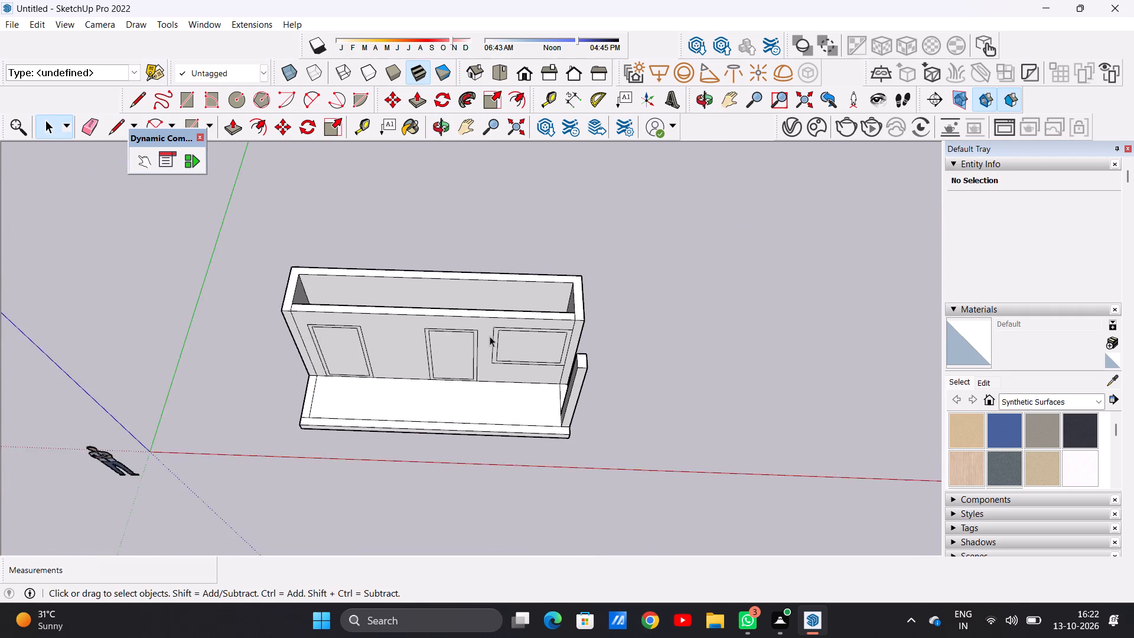
pyautogui.scroll(1, 491, 369)
pyautogui.scroll(-1, 491, 372)
pyautogui.scroll(5, 493, 373)
pyautogui.moveTo(516, 390); pyautogui.dragTo(506, 230, button='middle')
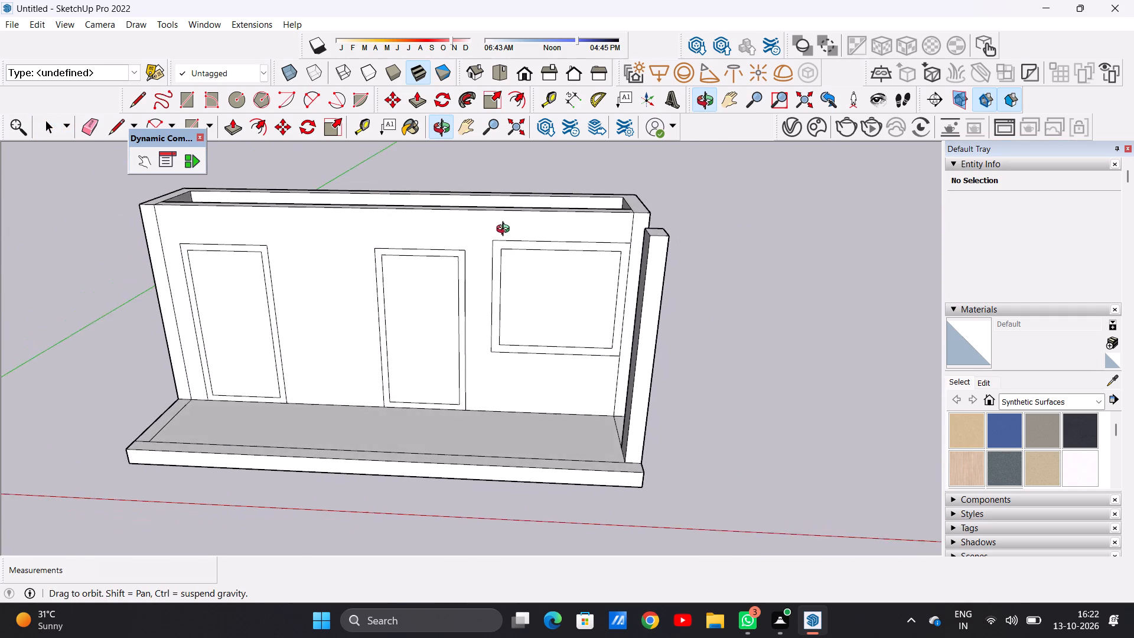
pyautogui.moveTo(506, 230); pyautogui.dragTo(510, 218, button='middle')
pyautogui.scroll(8, 526, 318)
pyautogui.scroll(-9, 577, 297)
pyautogui.moveTo(514, 248); pyautogui.dragTo(514, 294, button='middle')
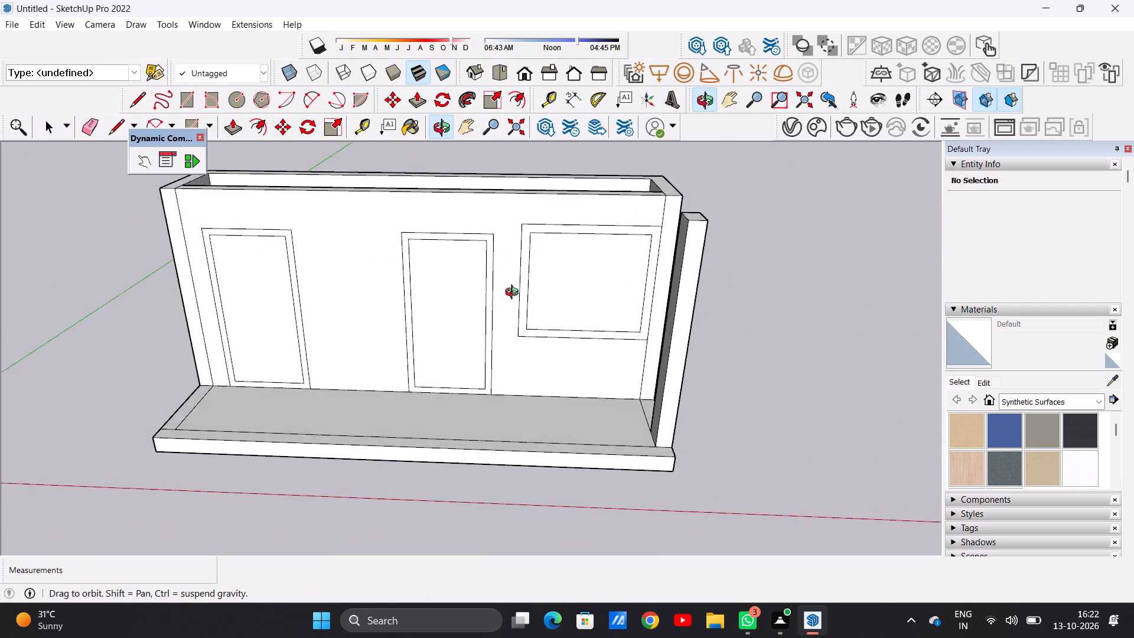
pyautogui.moveTo(514, 294); pyautogui.dragTo(518, 432, button='middle')
pyautogui.scroll(-6, 525, 272)
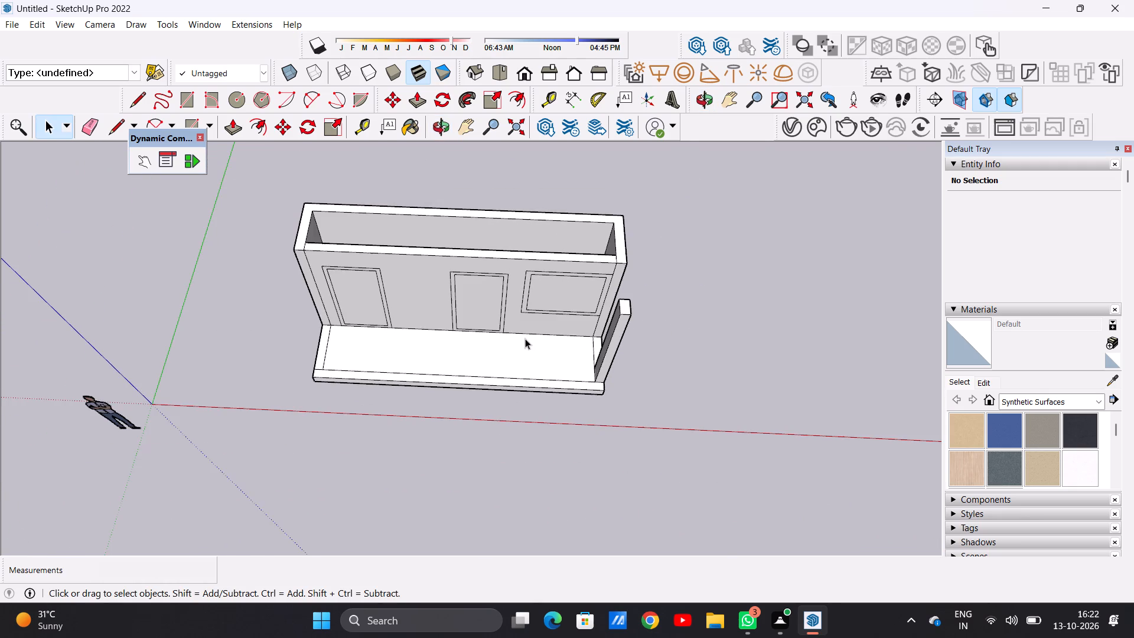
pyautogui.moveTo(525, 338); pyautogui.dragTo(537, 197, button='middle')
pyautogui.moveTo(540, 327); pyautogui.dragTo(522, 248, button='middle')
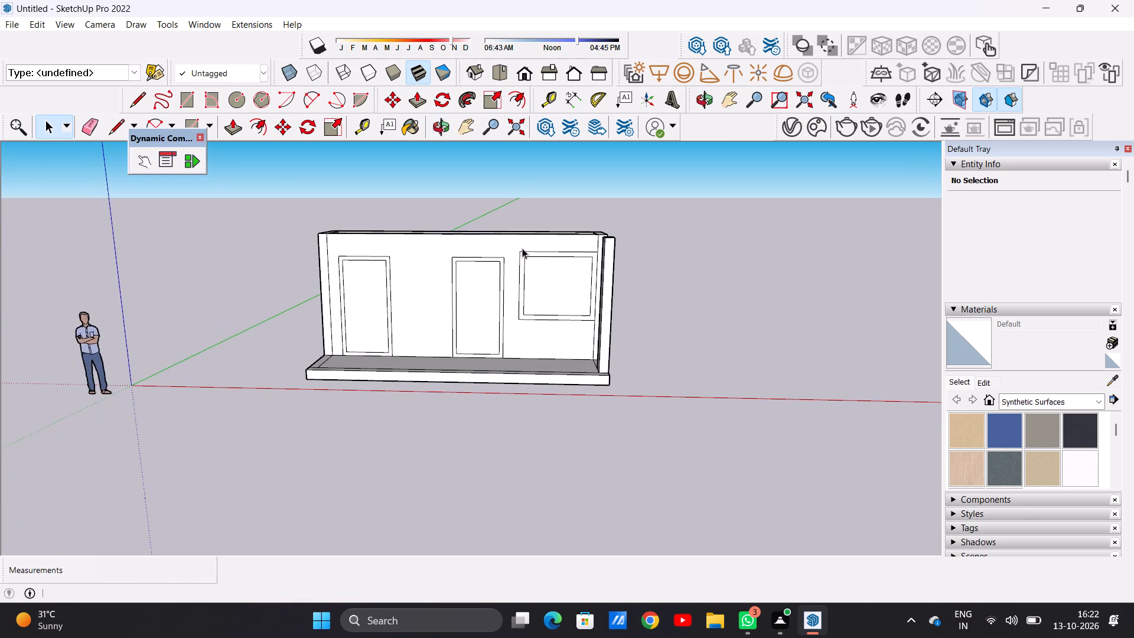
pyautogui.scroll(2, 563, 304)
pyautogui.scroll(-1, 563, 304)
pyautogui.scroll(2, 562, 304)
pyautogui.moveTo(457, 229); pyautogui.dragTo(458, 331, button='middle')
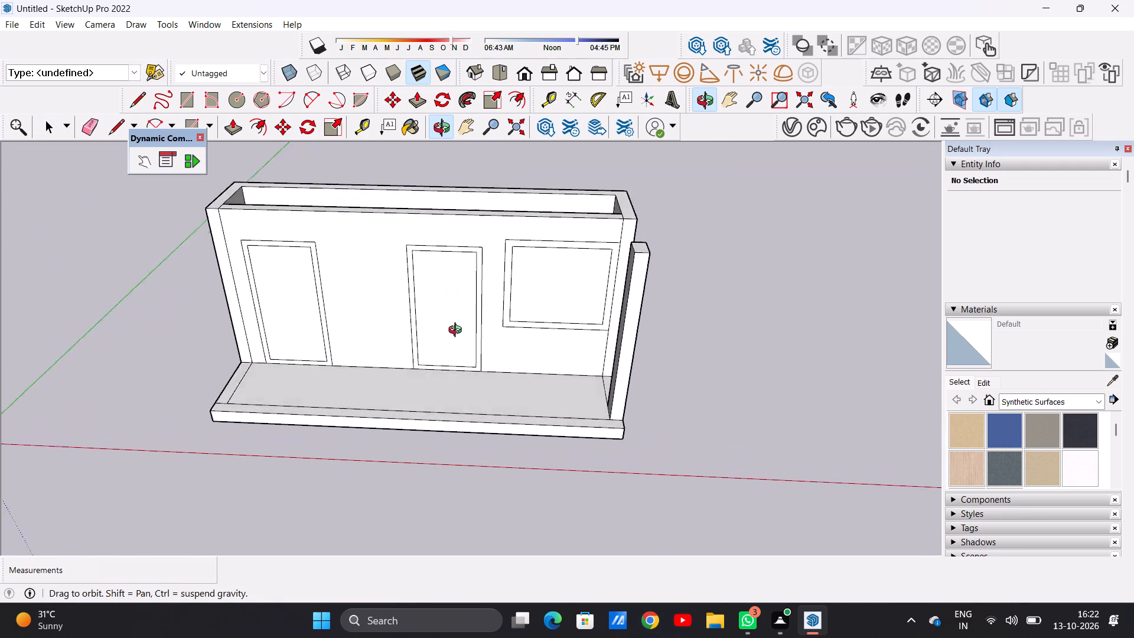
pyautogui.moveTo(458, 331); pyautogui.dragTo(488, 428, button='middle')
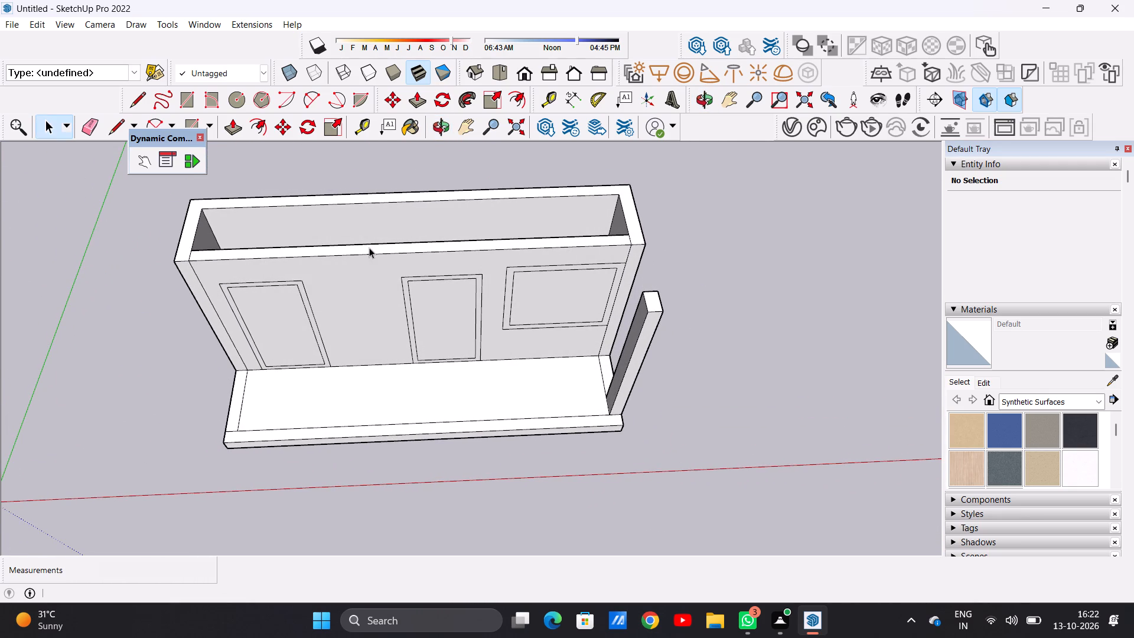
pyautogui.scroll(-3, 533, 317)
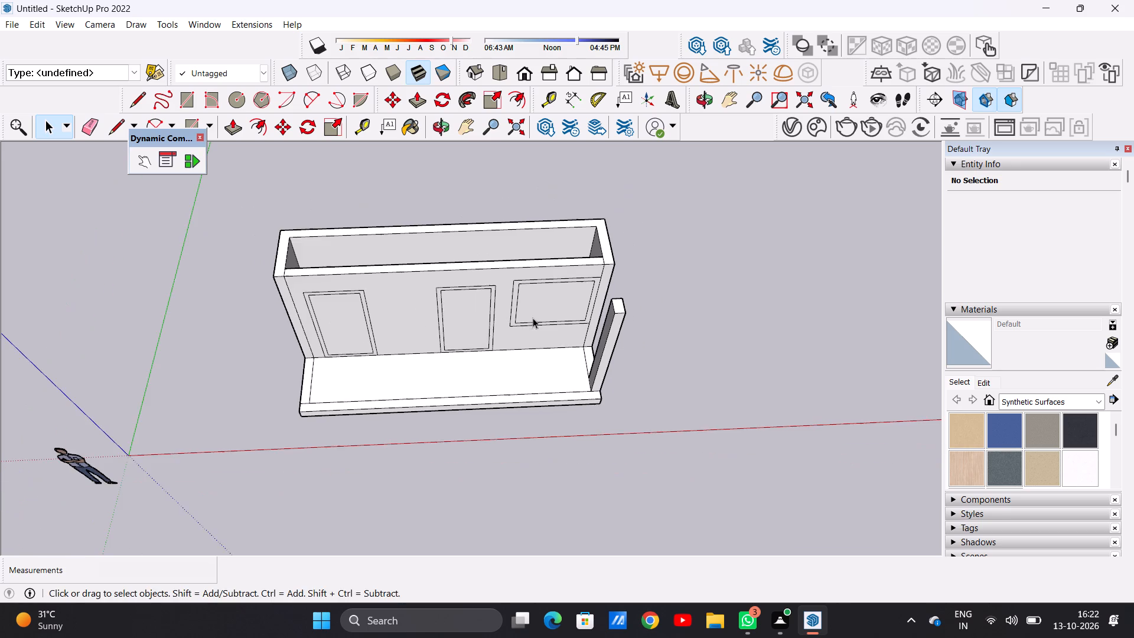
pyautogui.moveTo(526, 346); pyautogui.dragTo(494, 188, button='middle')
pyautogui.moveTo(532, 307); pyautogui.dragTo(531, 255, button='middle')
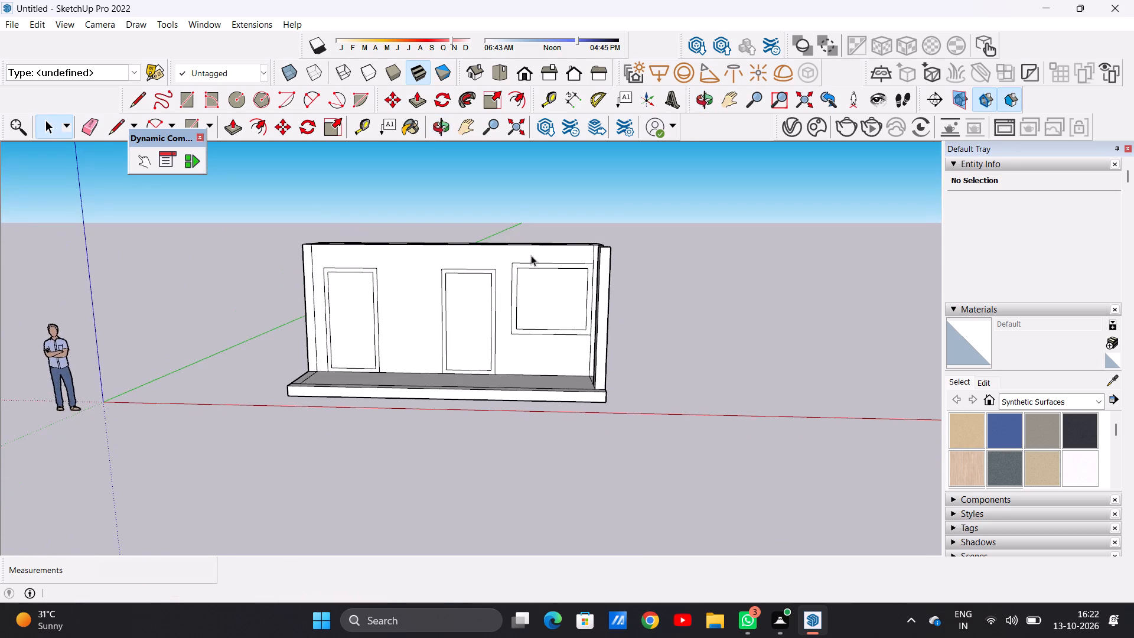
pyautogui.scroll(1, 534, 287)
pyautogui.scroll(-1, 534, 287)
pyautogui.scroll(1, 534, 287)
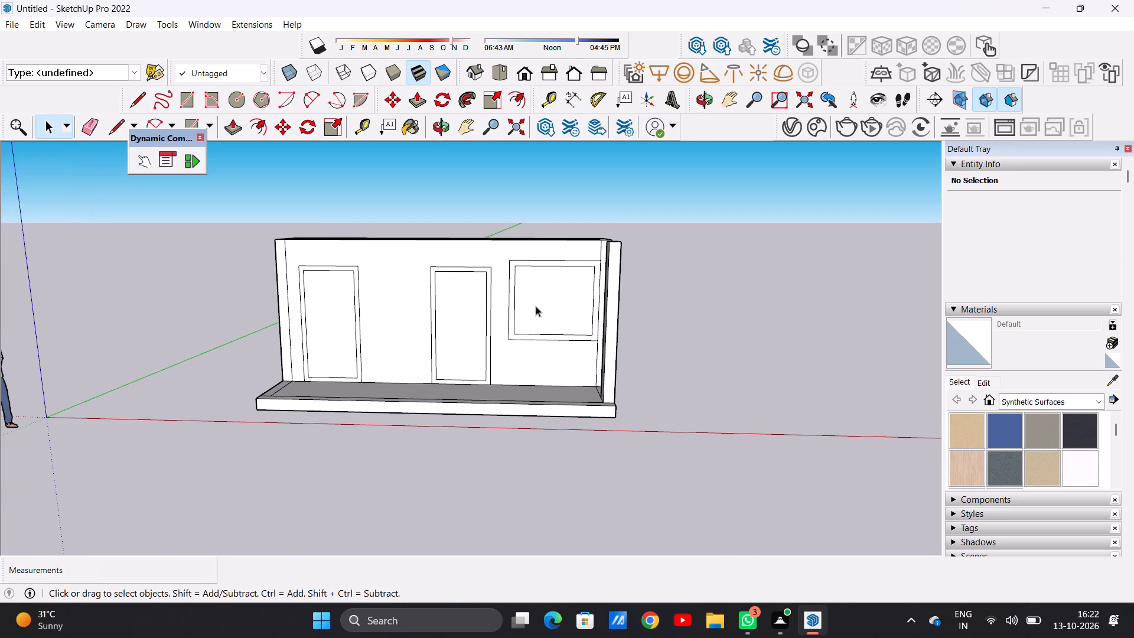
pyautogui.scroll(-5, 552, 317)
pyautogui.moveTo(569, 281); pyautogui.dragTo(568, 388, button='middle')
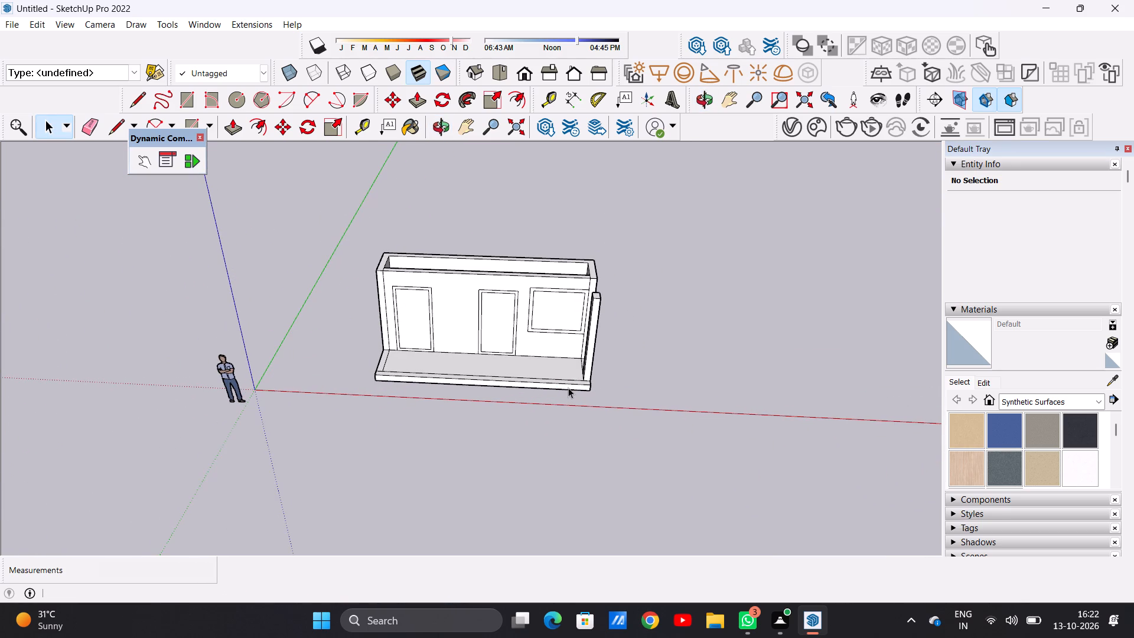
# Undo the frames, openings, walls, pillar, floor outlines and slab thickness, back to the flat base rectangle.
pyautogui.hotkey('ctrl', 'z')
pyautogui.hotkey('ctrl', 'z')
pyautogui.hotkey('ctrl', 'z')
pyautogui.hotkey('ctrl', 'z')
pyautogui.hotkey('ctrl', 'z')
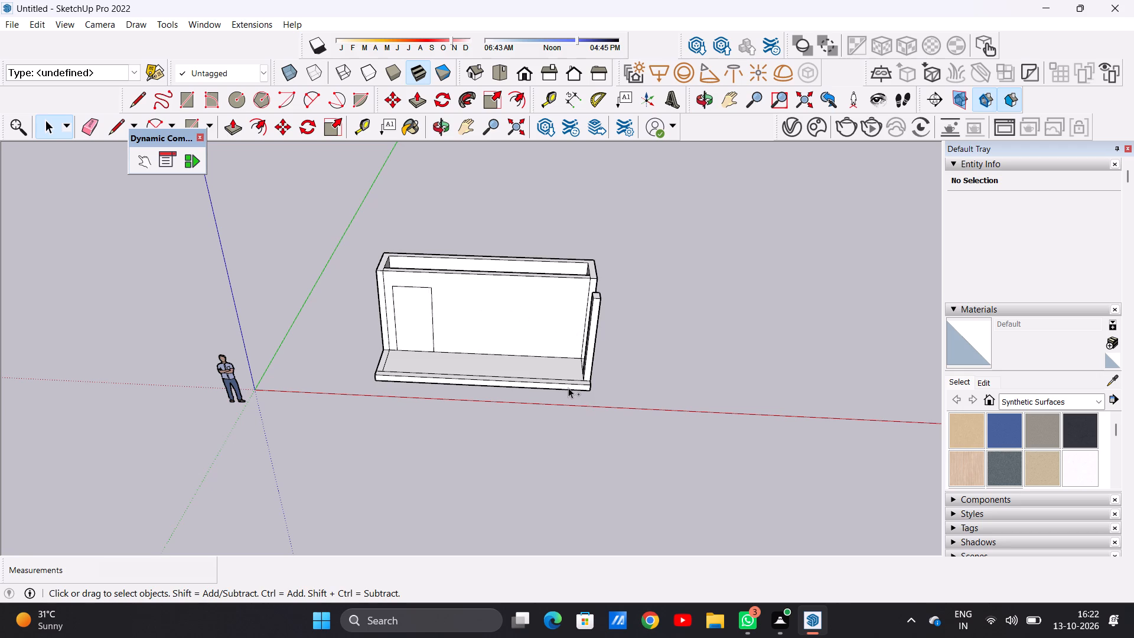
pyautogui.hotkey('ctrl', 'z')
pyautogui.hotkey('ctrl', 'z')
pyautogui.hotkey('ctrl', 'z')
pyautogui.hotkey('ctrl', 'z')
pyautogui.hotkey('ctrl', 'z')
pyautogui.hotkey('ctrl', 'z')
pyautogui.hotkey('ctrl', 'z')
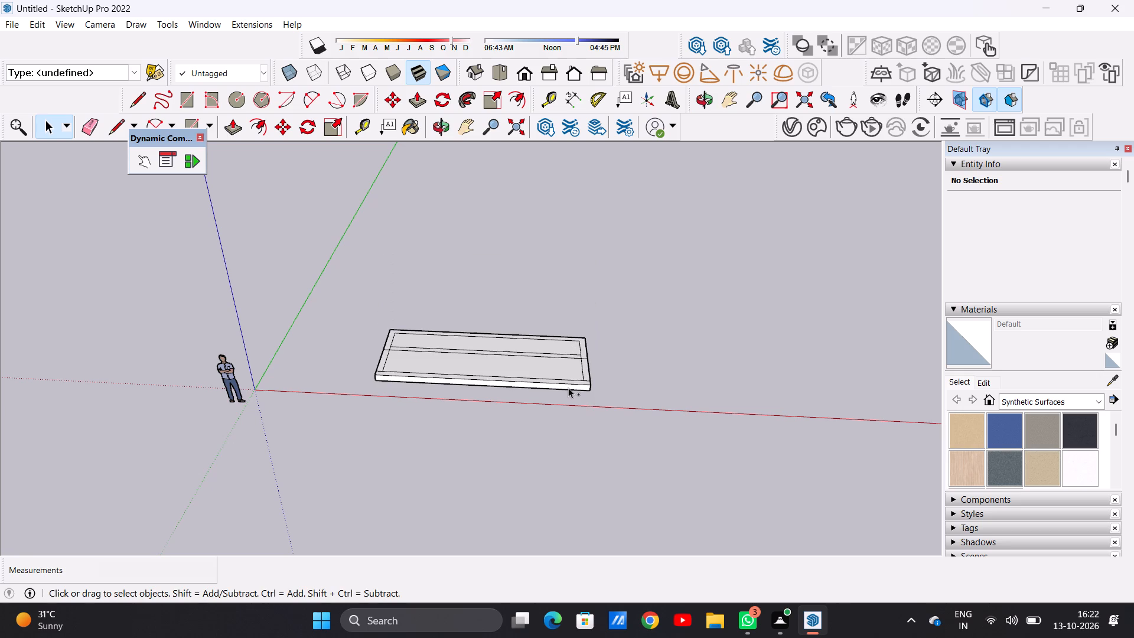
pyautogui.hotkey('ctrl', 'z')
pyautogui.hotkey('ctrl', 'z')
pyautogui.hotkey('ctrl', 'z')
pyautogui.hotkey('ctrl', 'z')
pyautogui.hotkey('ctrl', 'z')
pyautogui.hotkey('ctrl', 'z')
pyautogui.hotkey('ctrl', 'z')
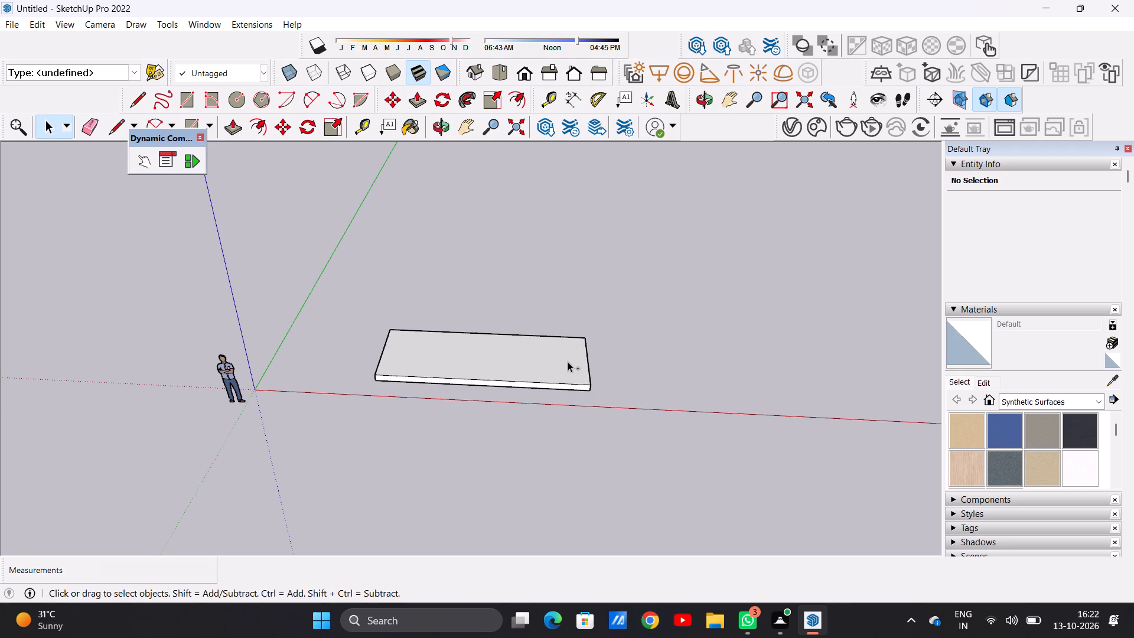
pyautogui.hotkey('ctrl', 'z')
# In top view, move the whole base rectangle about 32' 11 1/2" diagonally away from the origin.
pyautogui.scroll(-3, 568, 353)
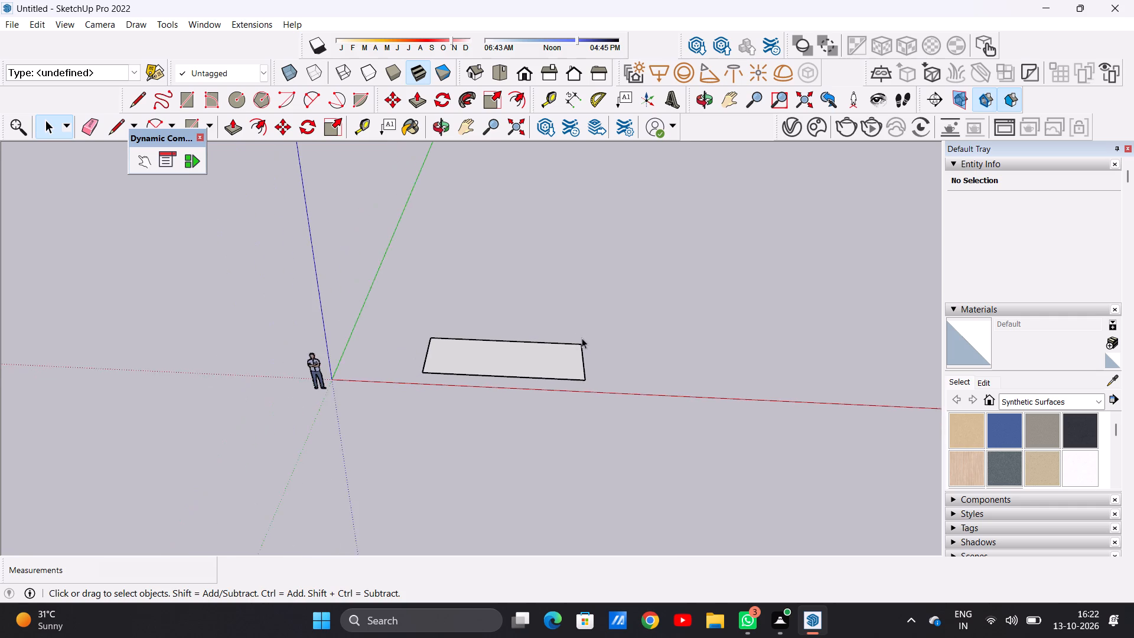
pyautogui.moveTo(582, 345); pyautogui.dragTo(611, 476, button='middle')
pyautogui.scroll(1, 563, 344)
pyautogui.scroll(-1, 563, 344)
pyautogui.scroll(2, 563, 344)
pyautogui.scroll(-1, 563, 344)
pyautogui.scroll(1, 563, 344)
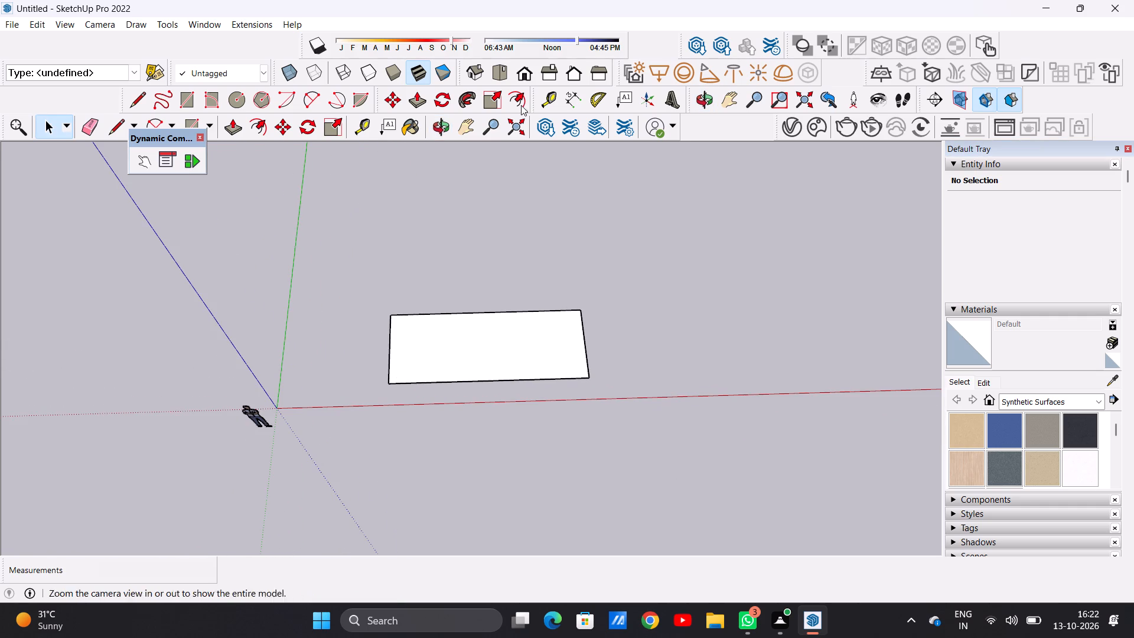
pyautogui.click(494, 63)
pyautogui.scroll(2, 647, 292)
pyautogui.tripleClick(537, 329)
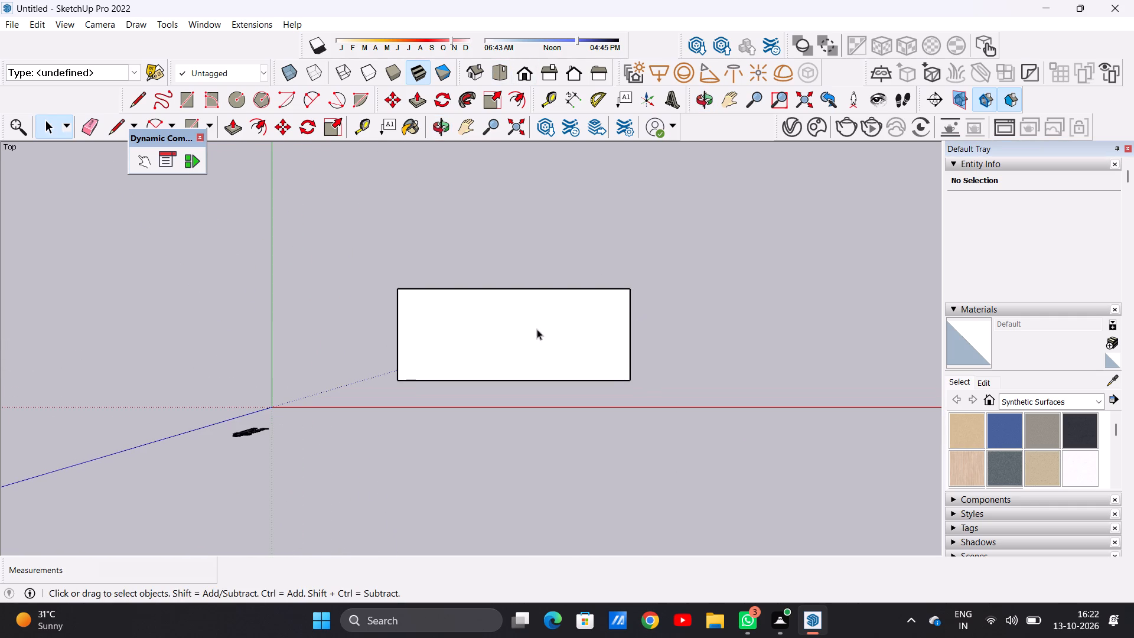
pyautogui.scroll(-12, 381, 336)
pyautogui.scroll(8, 602, 209)
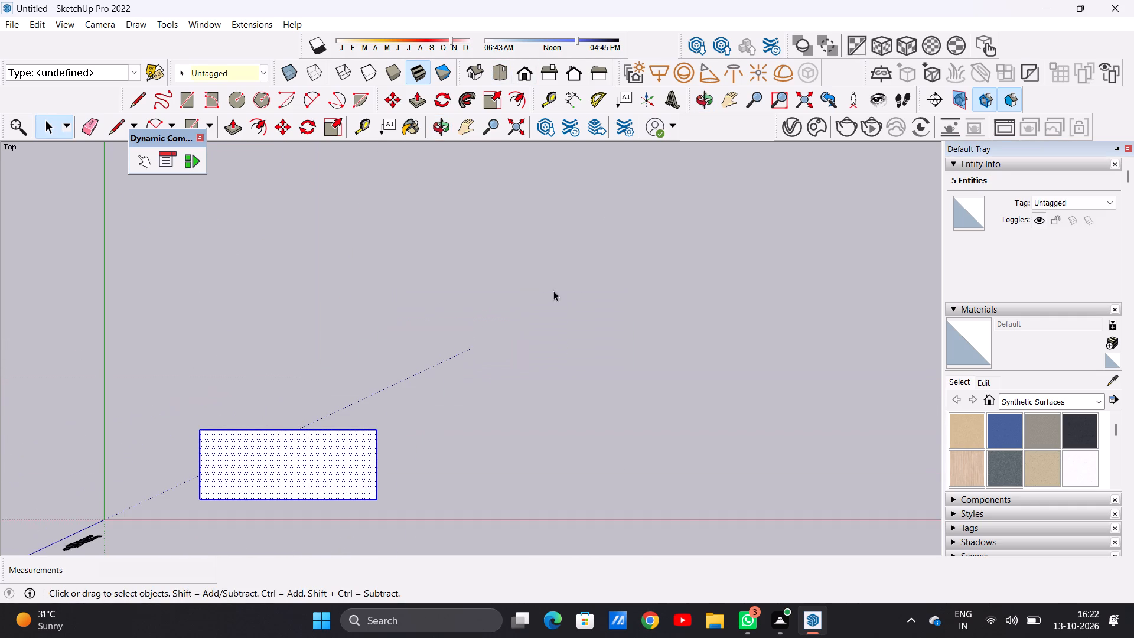
pyautogui.press('m')
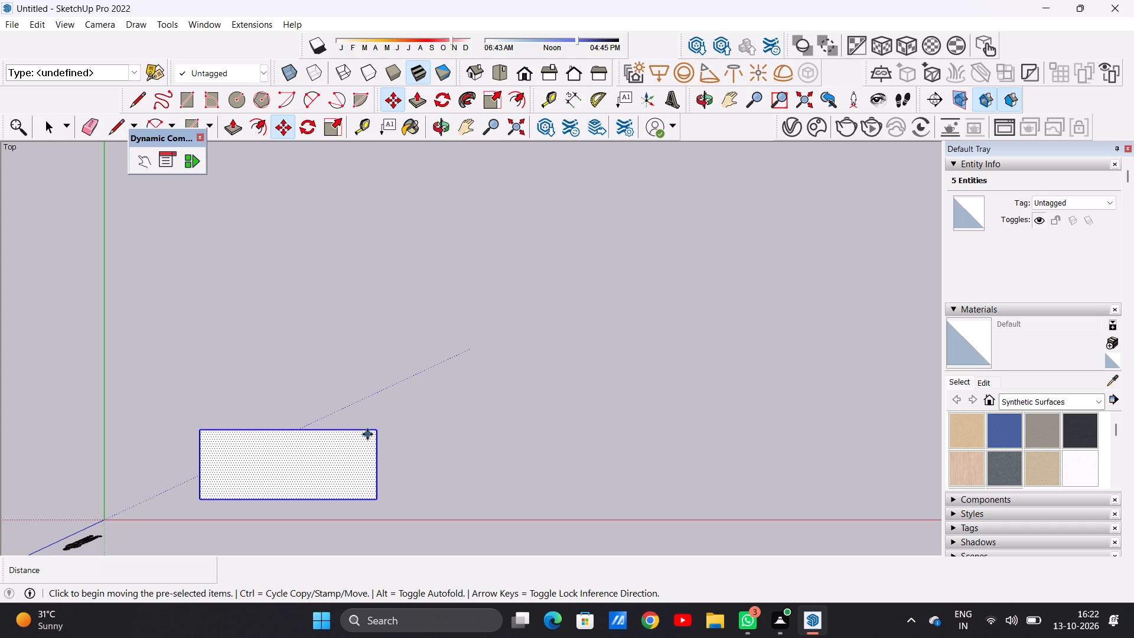
pyautogui.click(372, 434)
pyautogui.click(599, 307)
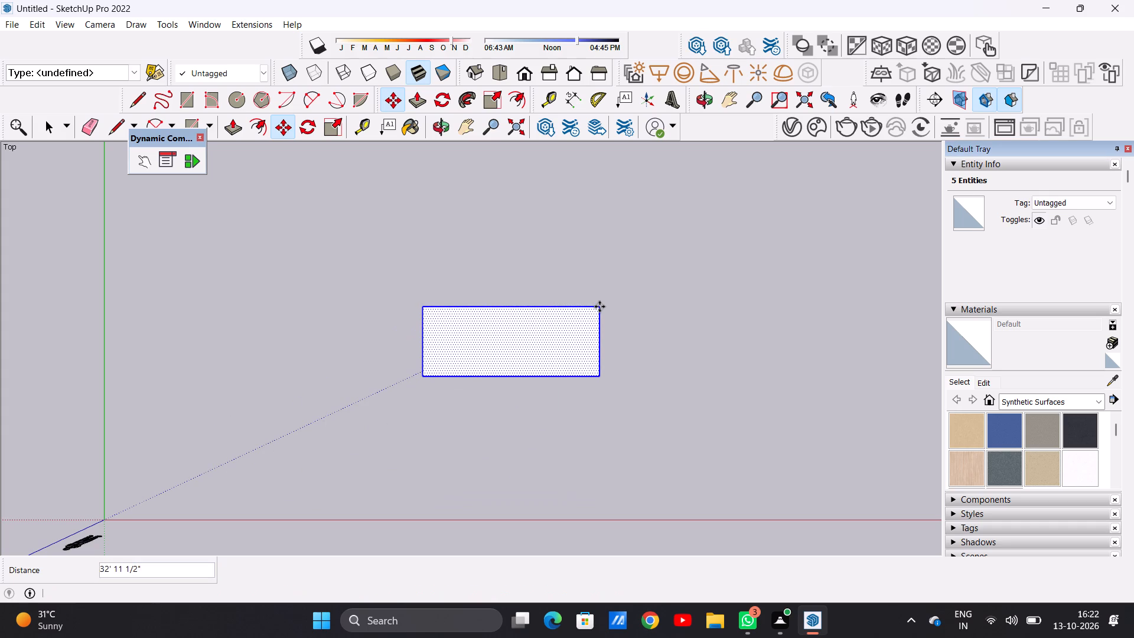
pyautogui.press('space')
pyautogui.click(669, 347)
pyautogui.scroll(3, 539, 363)
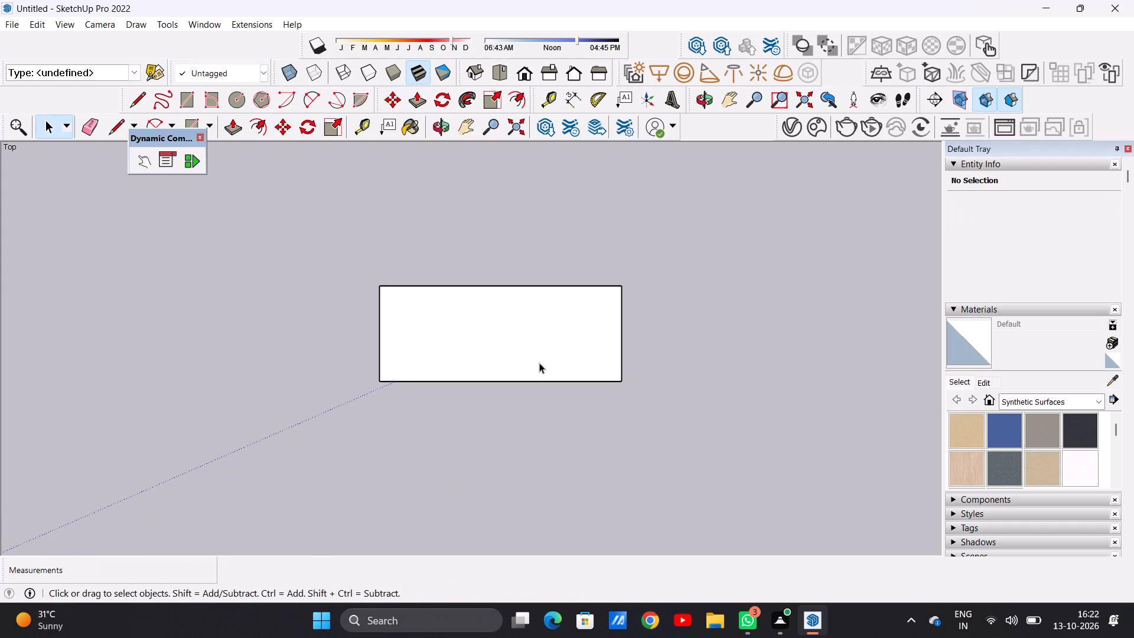
# Extend the base backward with a full-width rectangle about 3' 7" deep and erase the shared edge.
pyautogui.press('r')
pyautogui.click(377, 289)
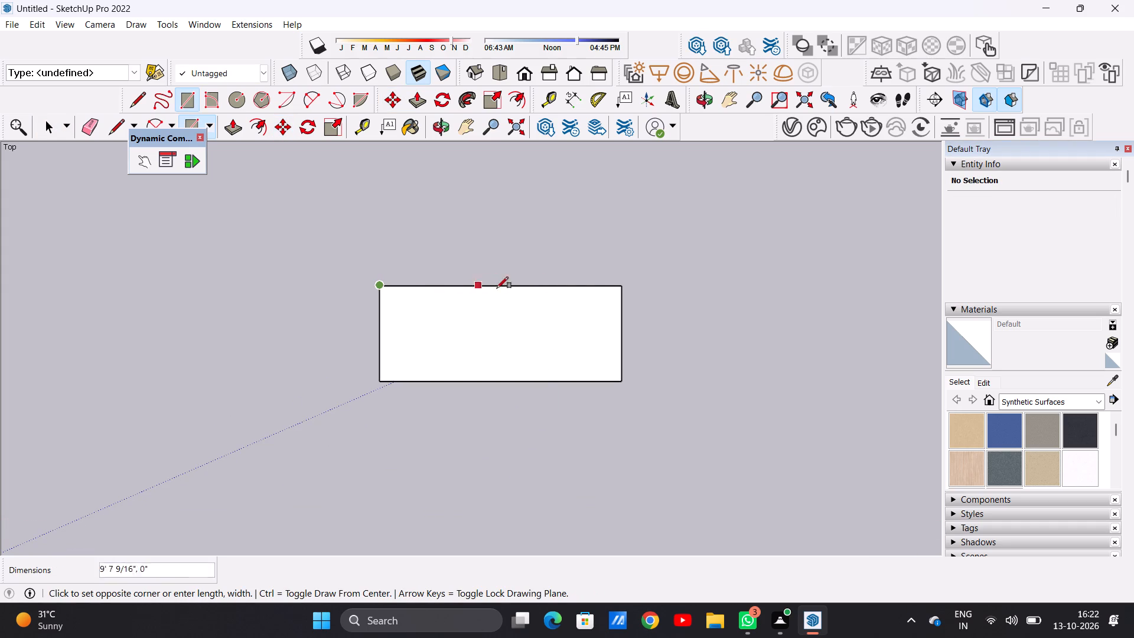
pyautogui.click(623, 288)
pyautogui.click(627, 248)
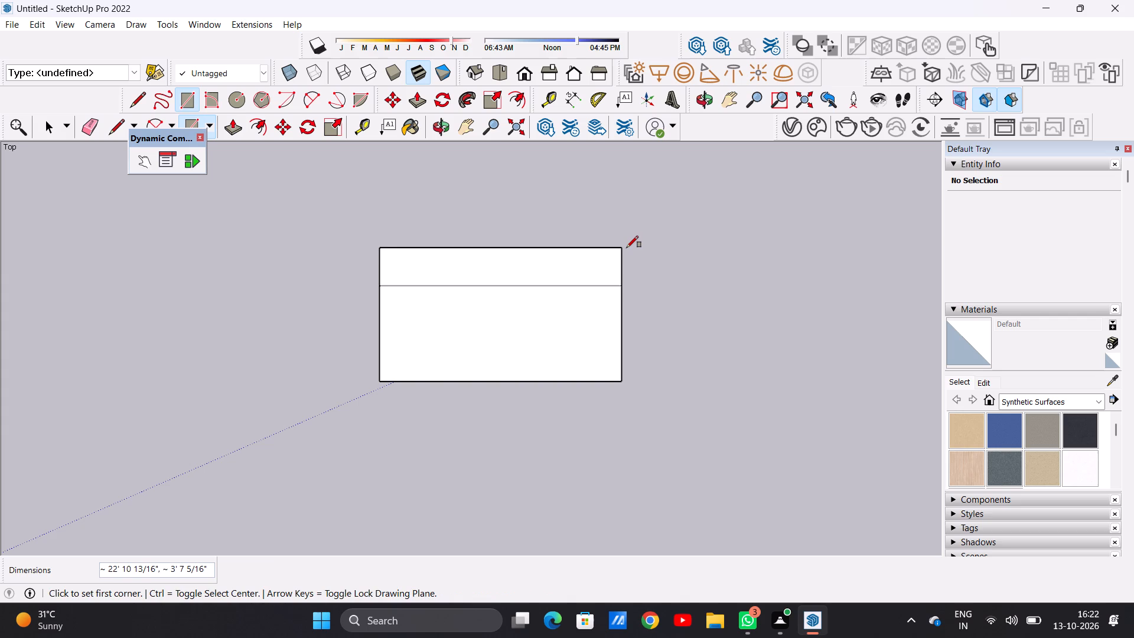
pyautogui.press('space')
pyautogui.write('e')
pyautogui.moveTo(549, 271); pyautogui.dragTo(548, 306)
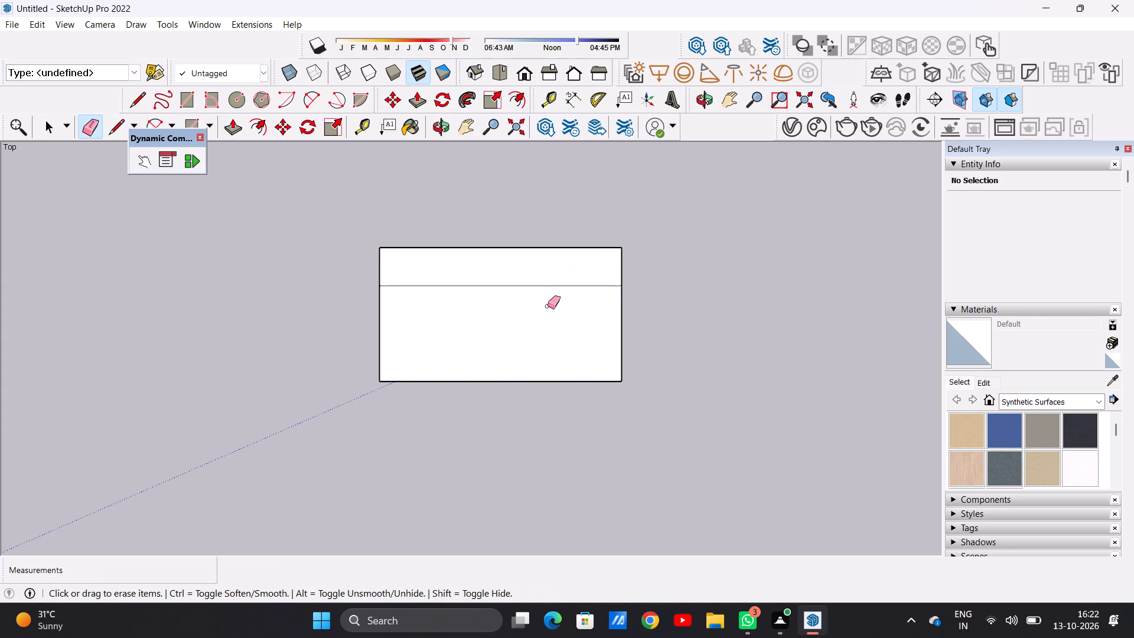
pyautogui.moveTo(547, 284); pyautogui.dragTo(545, 298)
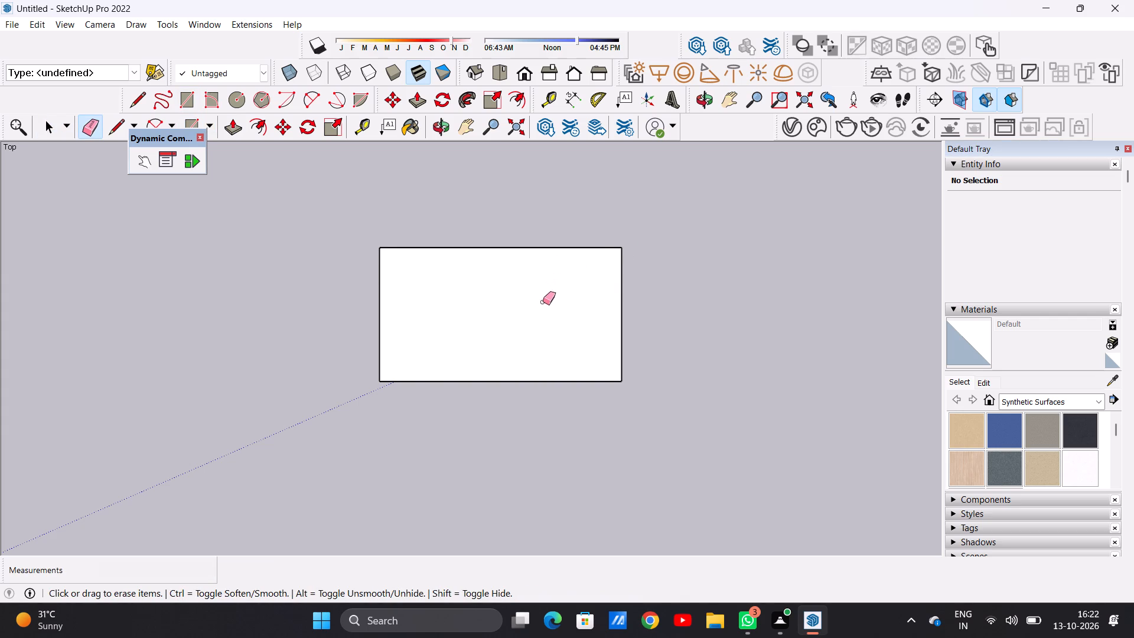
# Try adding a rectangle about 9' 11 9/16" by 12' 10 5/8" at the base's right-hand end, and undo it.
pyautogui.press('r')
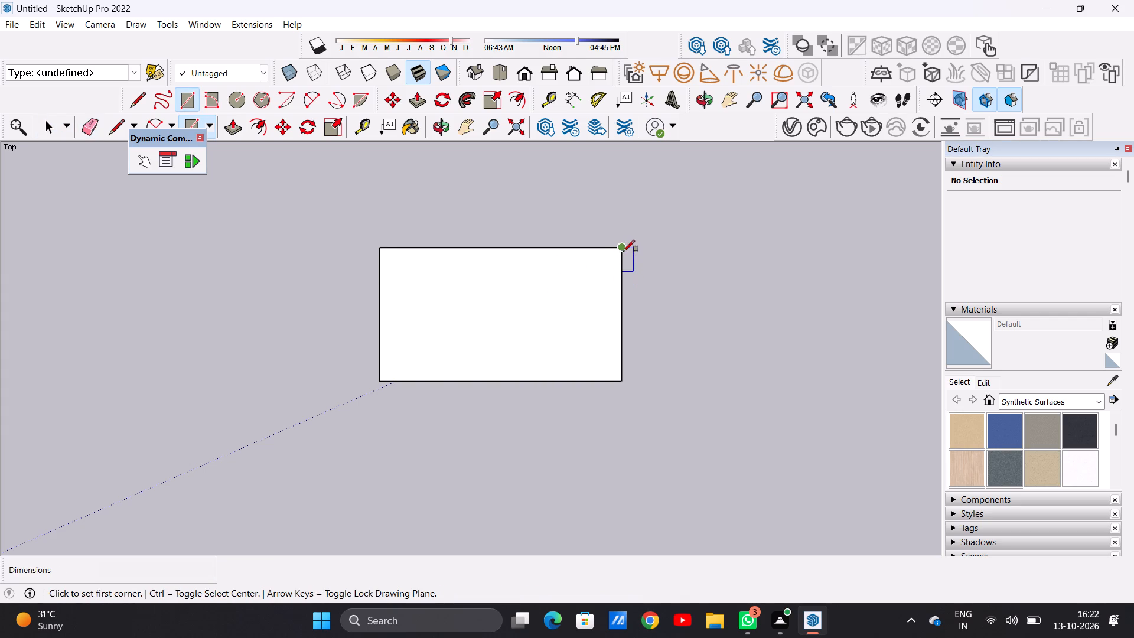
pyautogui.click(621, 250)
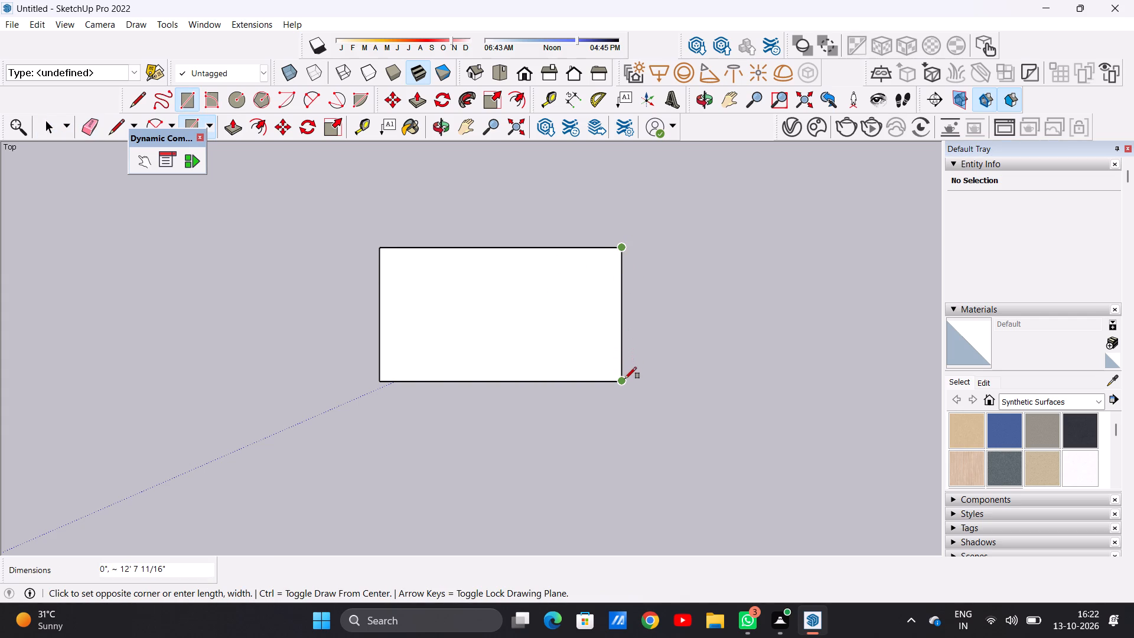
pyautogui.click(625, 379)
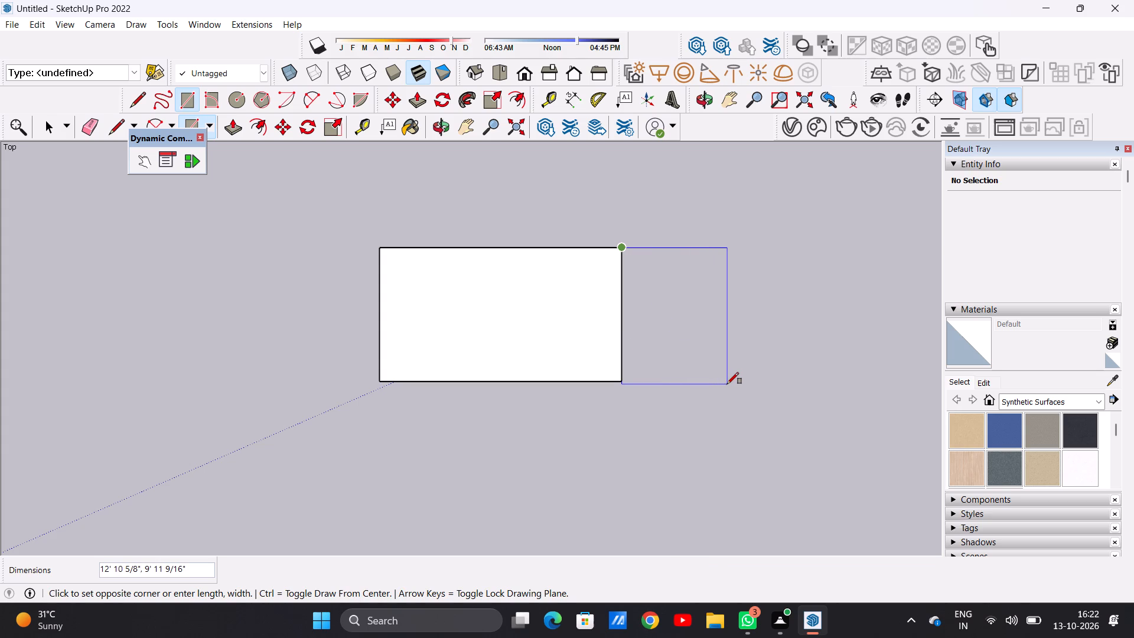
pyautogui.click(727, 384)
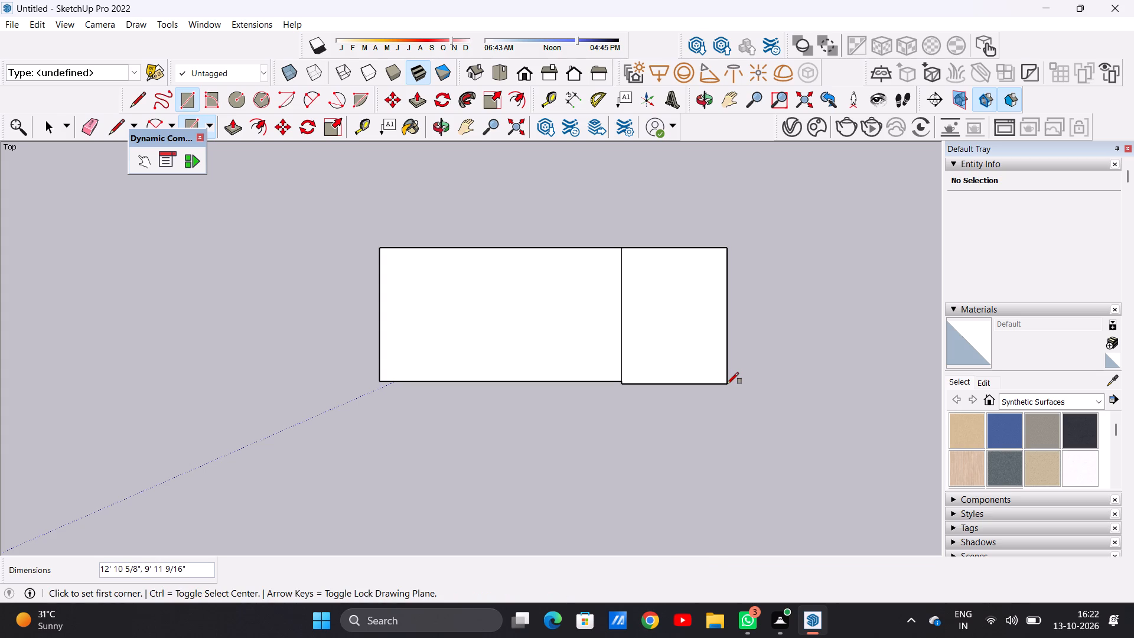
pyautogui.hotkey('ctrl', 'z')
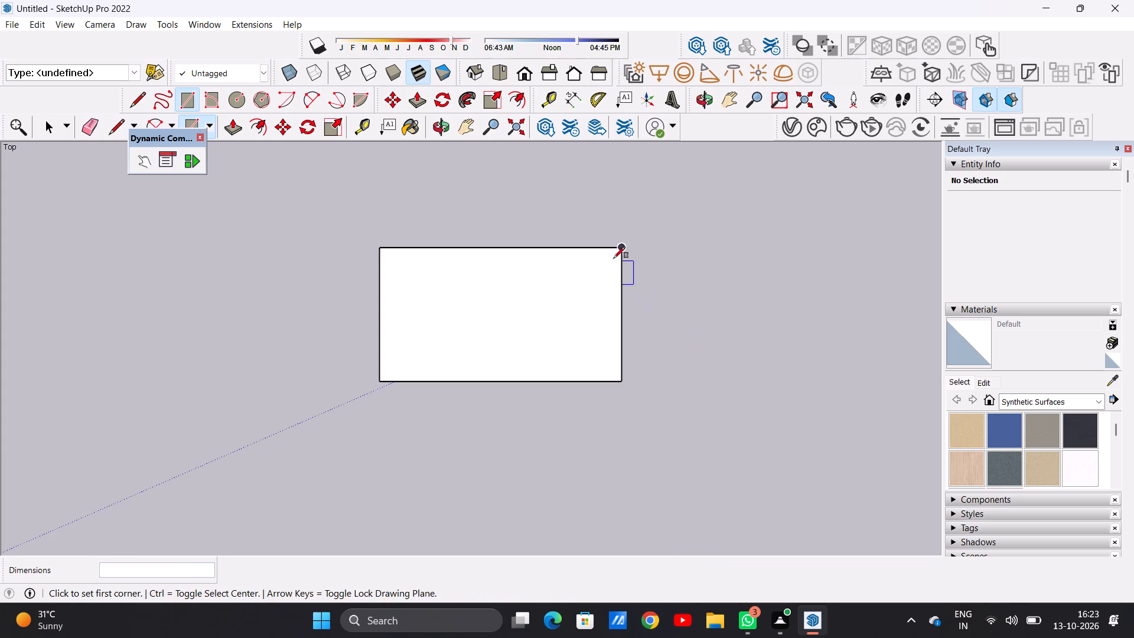
# Extend the base's right-hand end with a full-depth rectangle about 11' 7 3/4" wide and erase the shared edge.
pyautogui.click(620, 247)
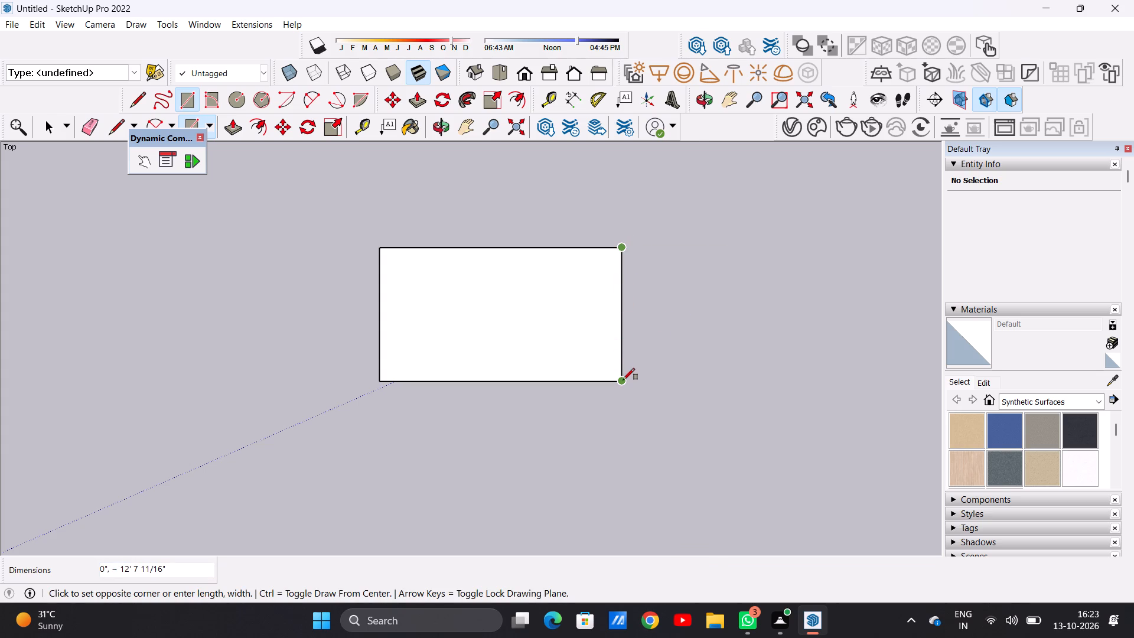
pyautogui.click(623, 380)
pyautogui.click(745, 378)
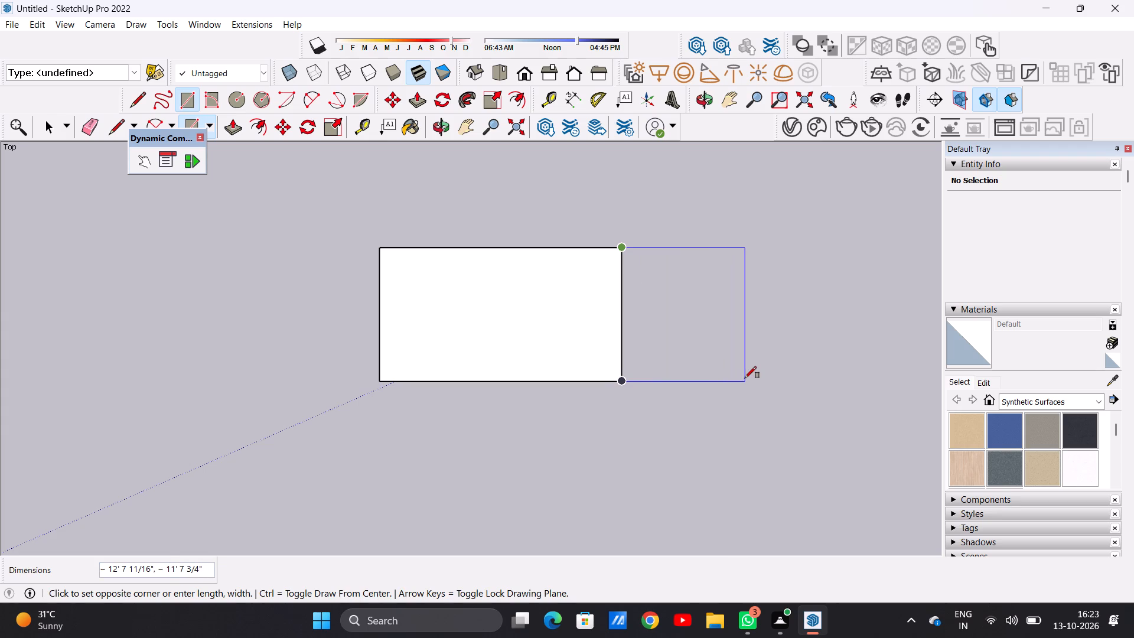
pyautogui.press('space')
pyautogui.write('e')
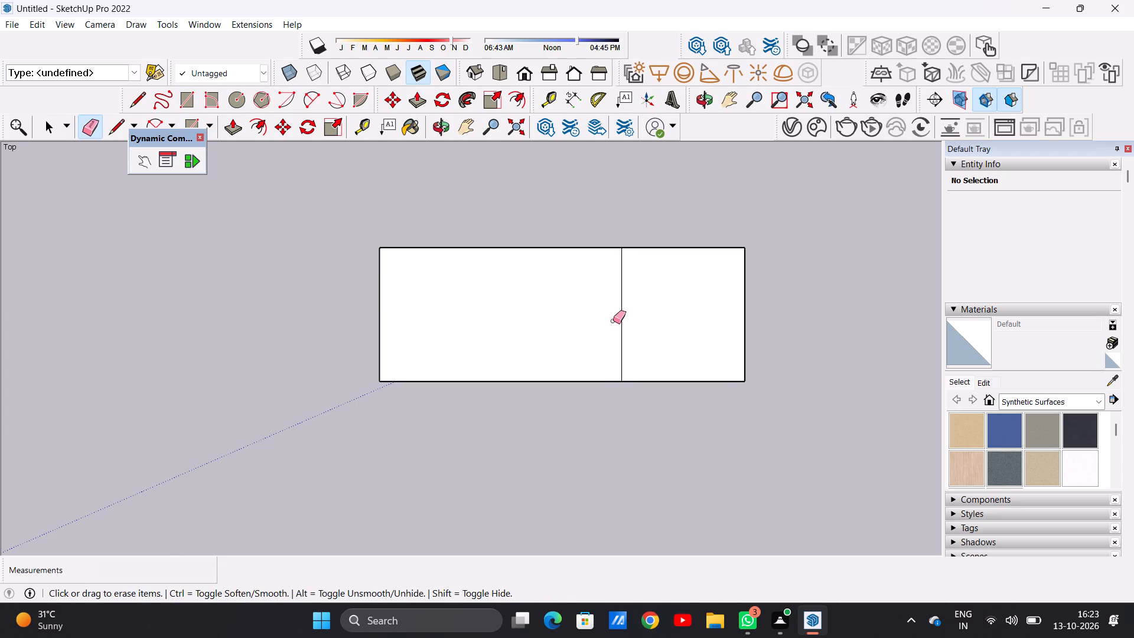
pyautogui.moveTo(613, 321); pyautogui.dragTo(623, 317)
pyautogui.scroll(-9, 623, 317)
pyautogui.scroll(1, 662, 285)
pyautogui.scroll(-1, 662, 285)
pyautogui.scroll(6, 662, 285)
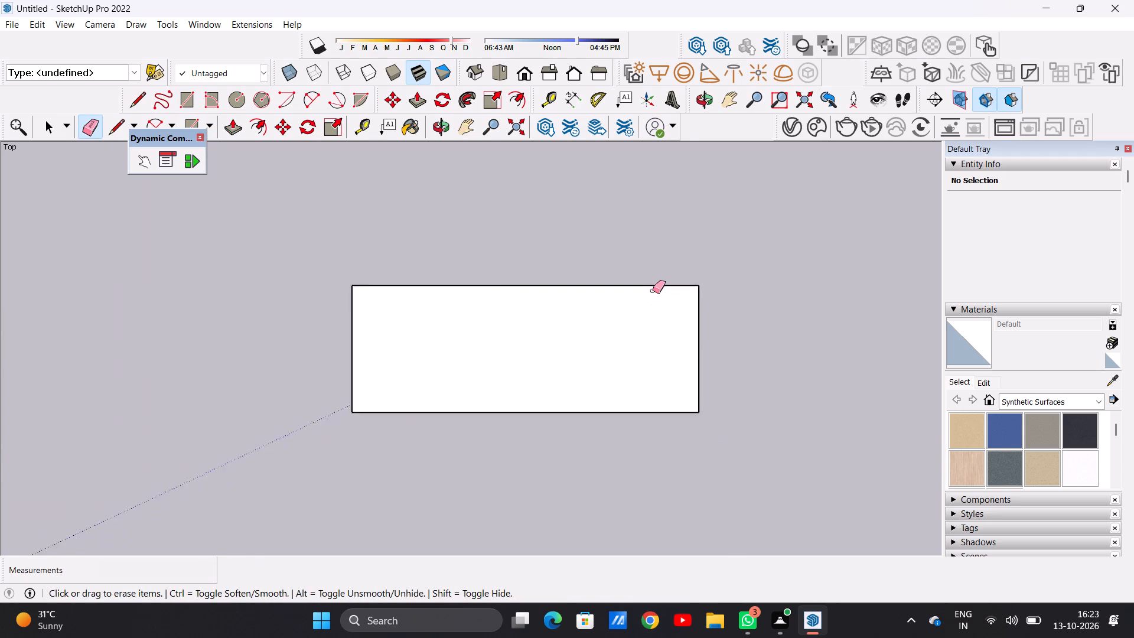
pyautogui.scroll(4, 653, 291)
pyautogui.scroll(-1, 653, 291)
pyautogui.scroll(2, 653, 291)
pyautogui.press('space')
# Extend the base backward with a full-width strip about 1' 10 3/4" deep and erase the shared edge.
pyautogui.scroll(2, 652, 292)
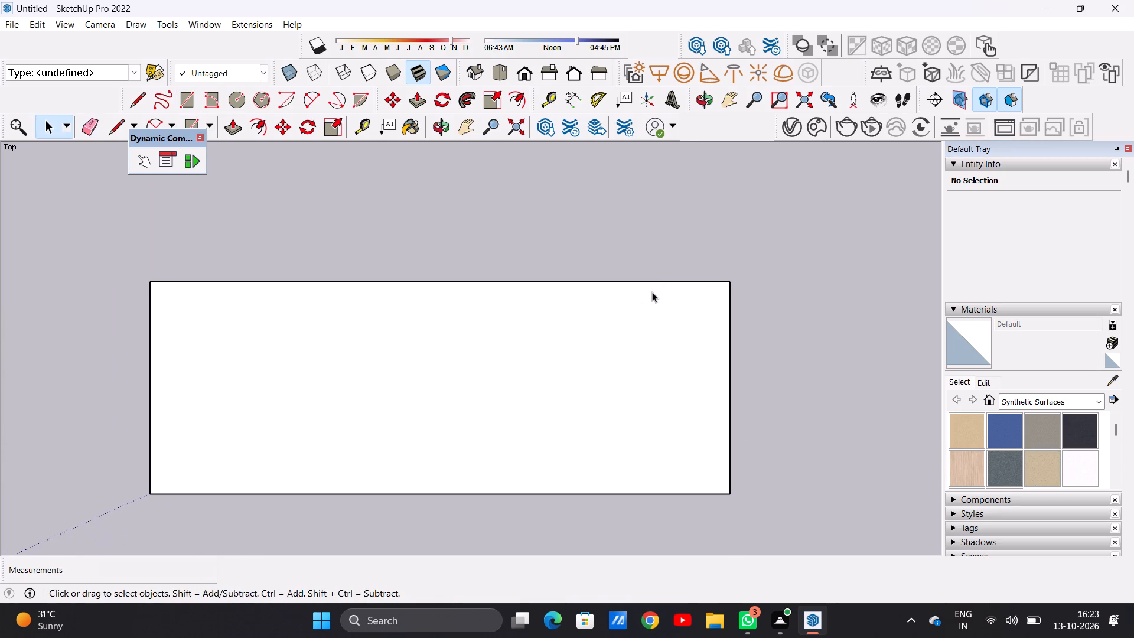
pyautogui.press('r')
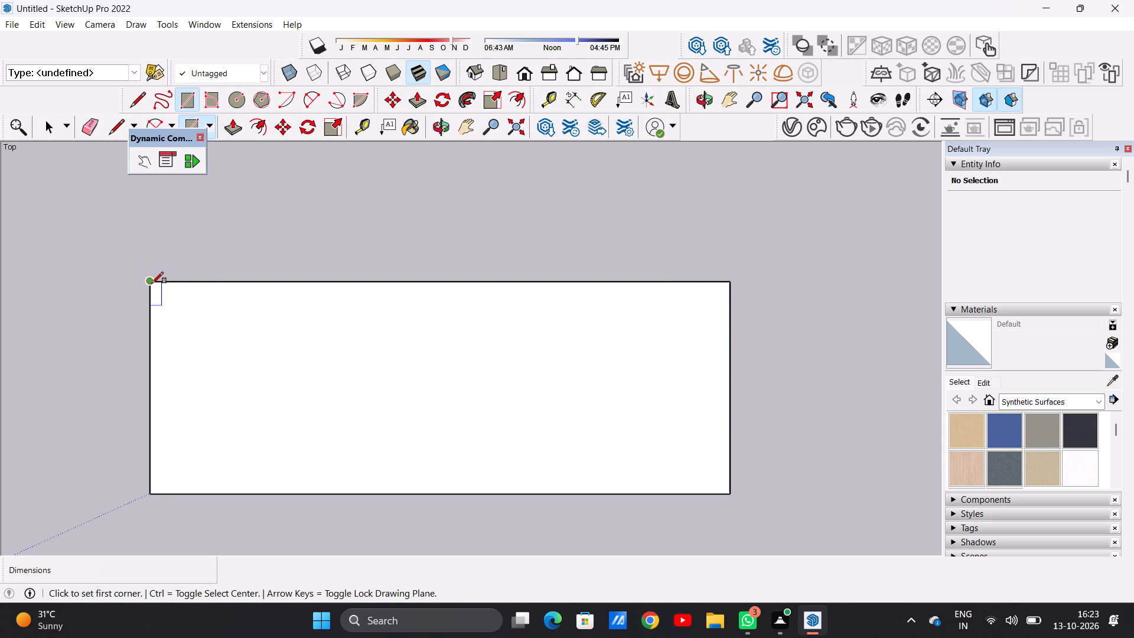
pyautogui.click(152, 284)
pyautogui.click(734, 279)
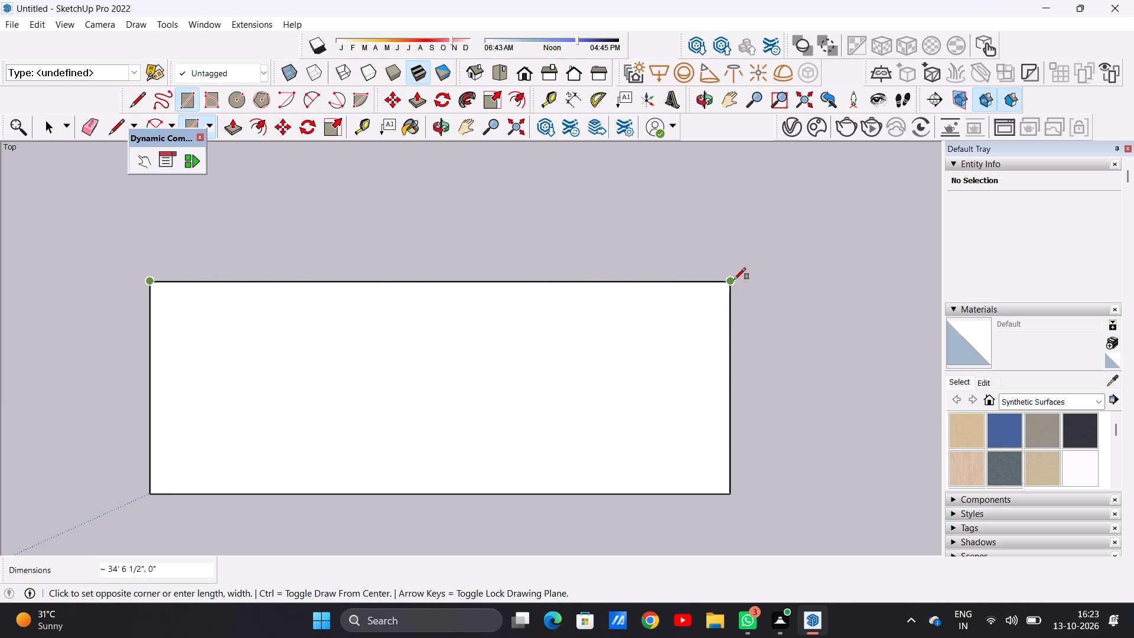
pyautogui.click(741, 249)
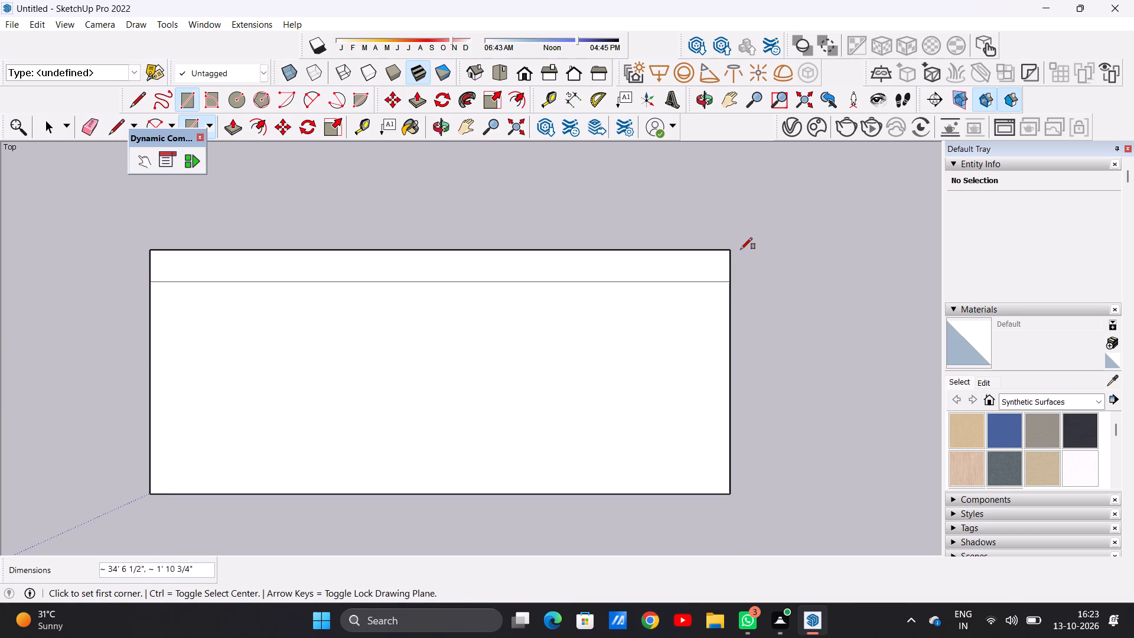
pyautogui.press('space')
pyautogui.press('e')
pyautogui.moveTo(672, 279); pyautogui.dragTo(672, 294)
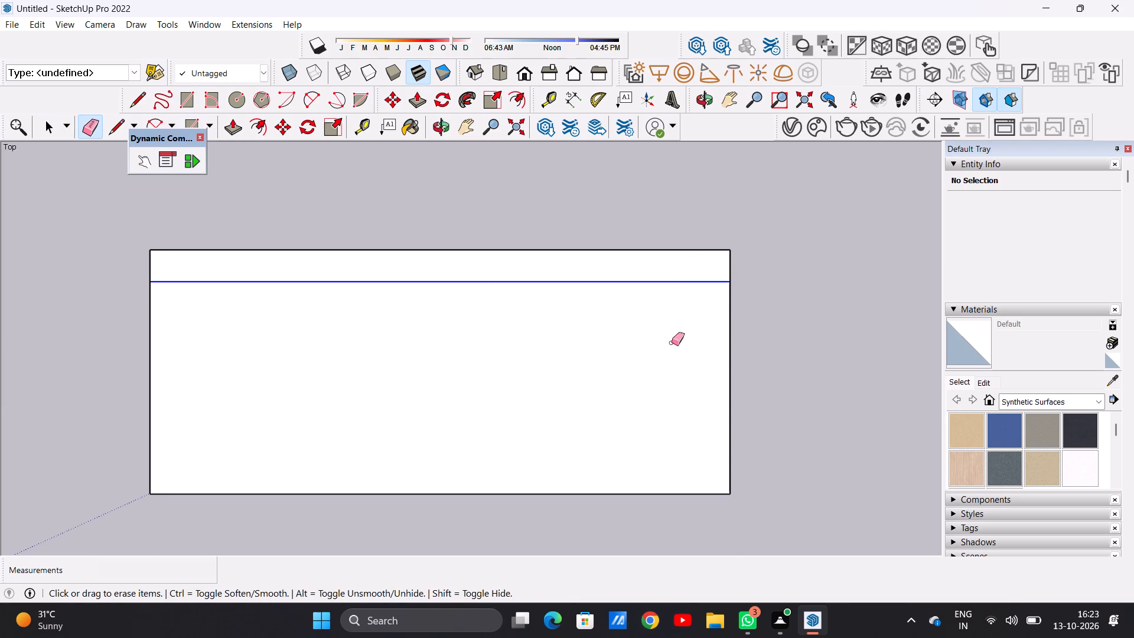
pyautogui.scroll(-6, 671, 373)
pyautogui.scroll(4, 673, 424)
pyautogui.press('space')
# Push/Pull the enlarged base face up 9" to form the slab.
pyautogui.scroll(-3, 597, 332)
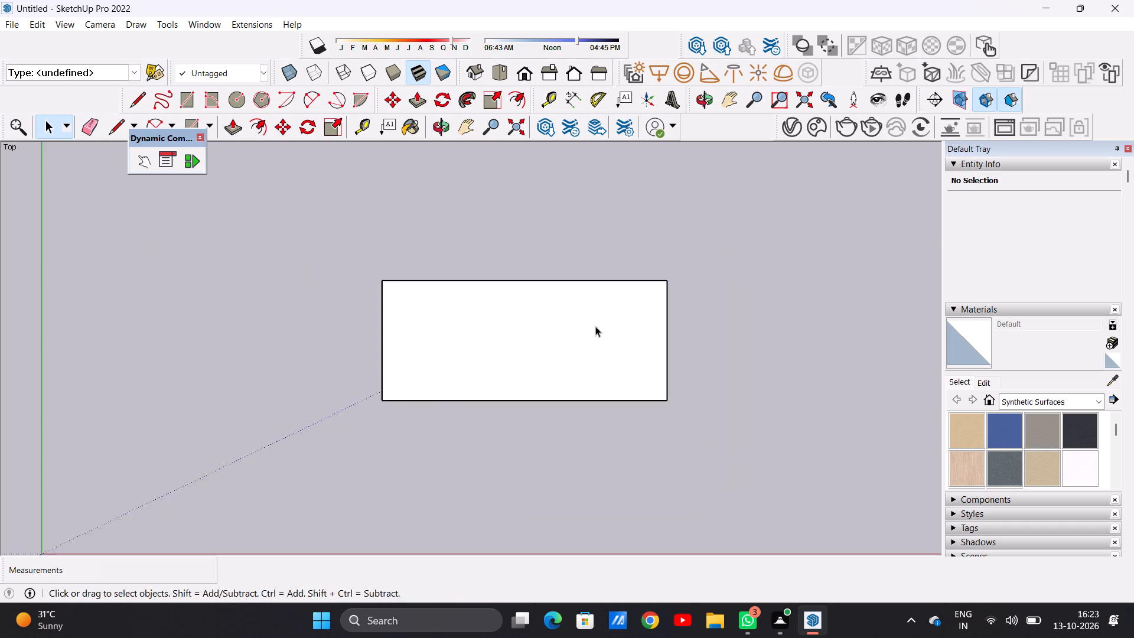
pyautogui.scroll(-7, 595, 326)
pyautogui.scroll(10, 605, 377)
pyautogui.scroll(-6, 603, 382)
pyautogui.moveTo(604, 412); pyautogui.dragTo(613, 318, button='middle')
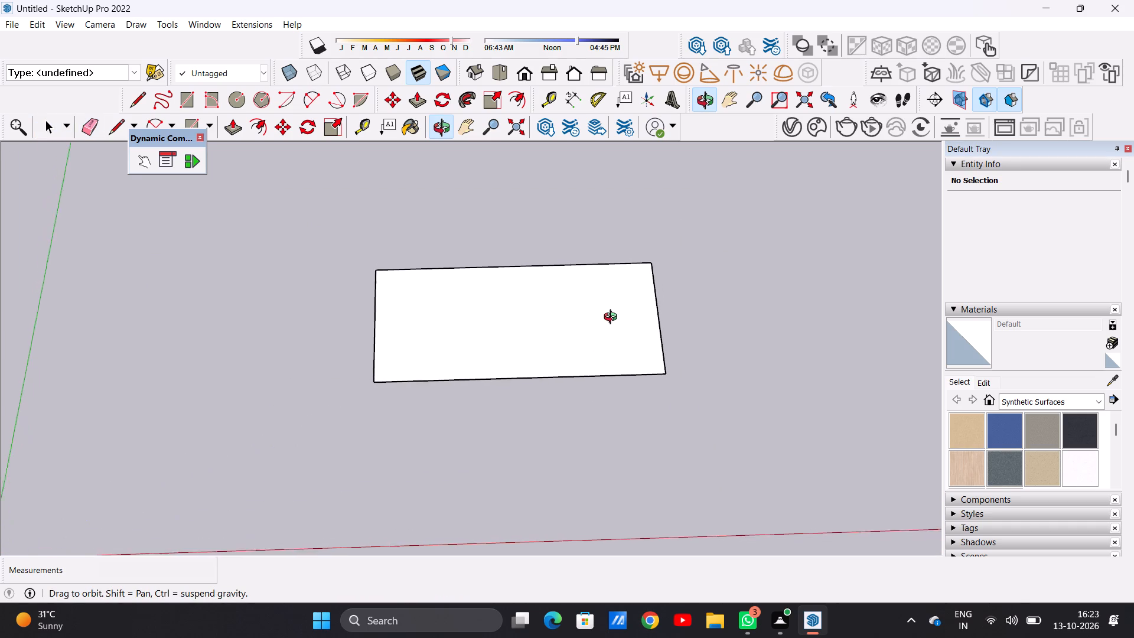
pyautogui.moveTo(613, 318); pyautogui.dragTo(601, 269, button='middle')
pyautogui.scroll(5, 638, 340)
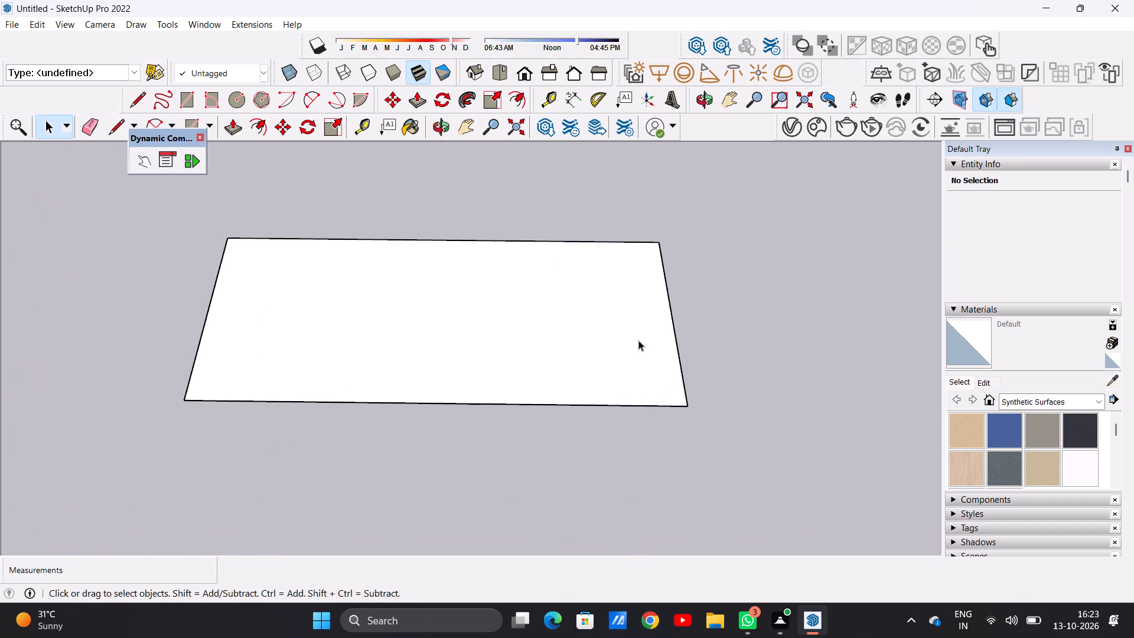
pyautogui.press('p')
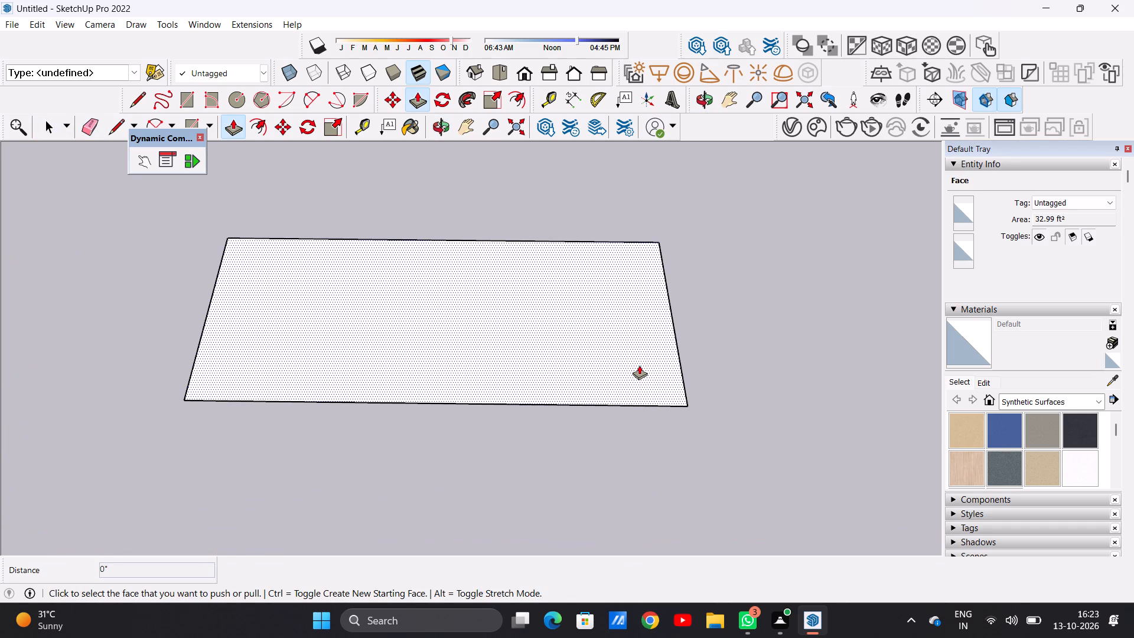
pyautogui.click(639, 365)
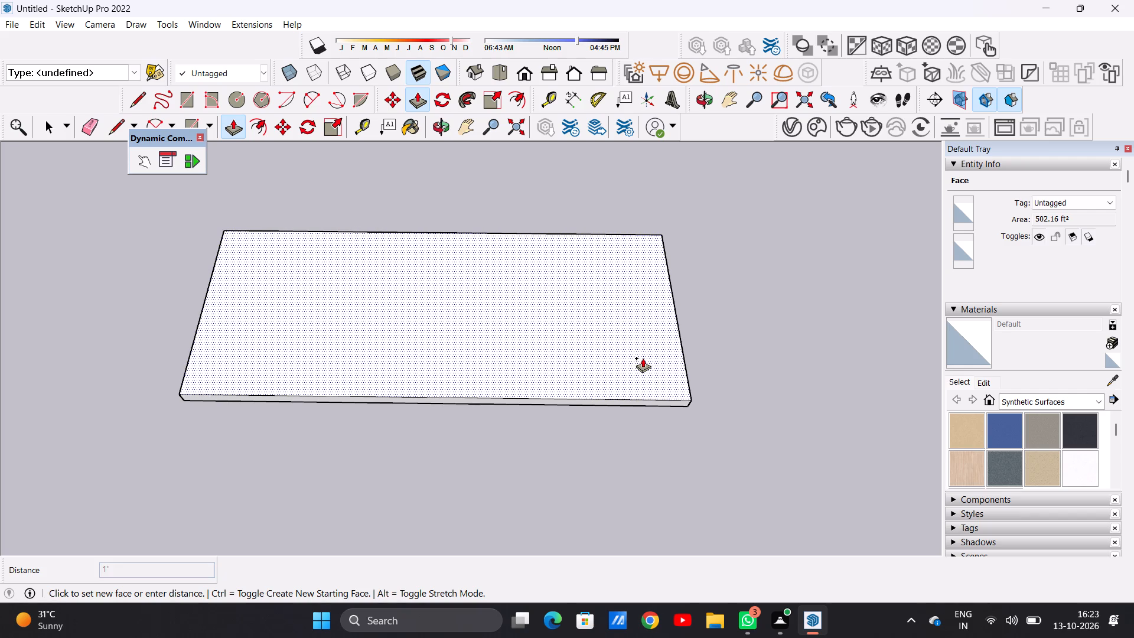
pyautogui.write('9"')
pyautogui.press('Return')
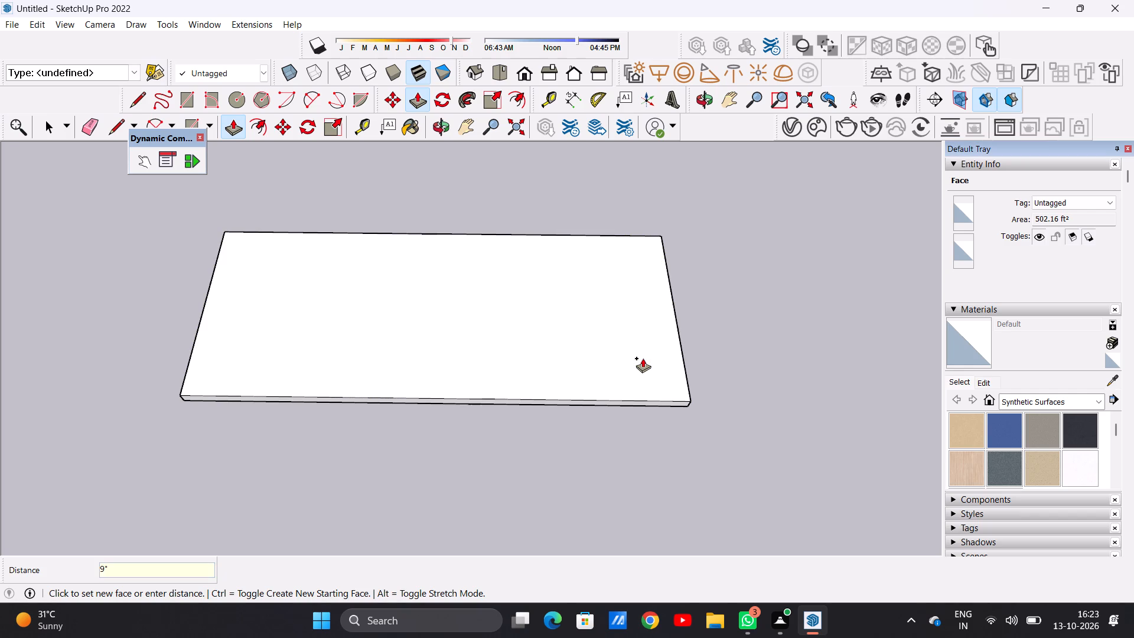
# Offset the slab's top face outline inward by about 11 7/16" to mark the wall thickness.
pyautogui.press('space')
pyautogui.scroll(-6, 642, 357)
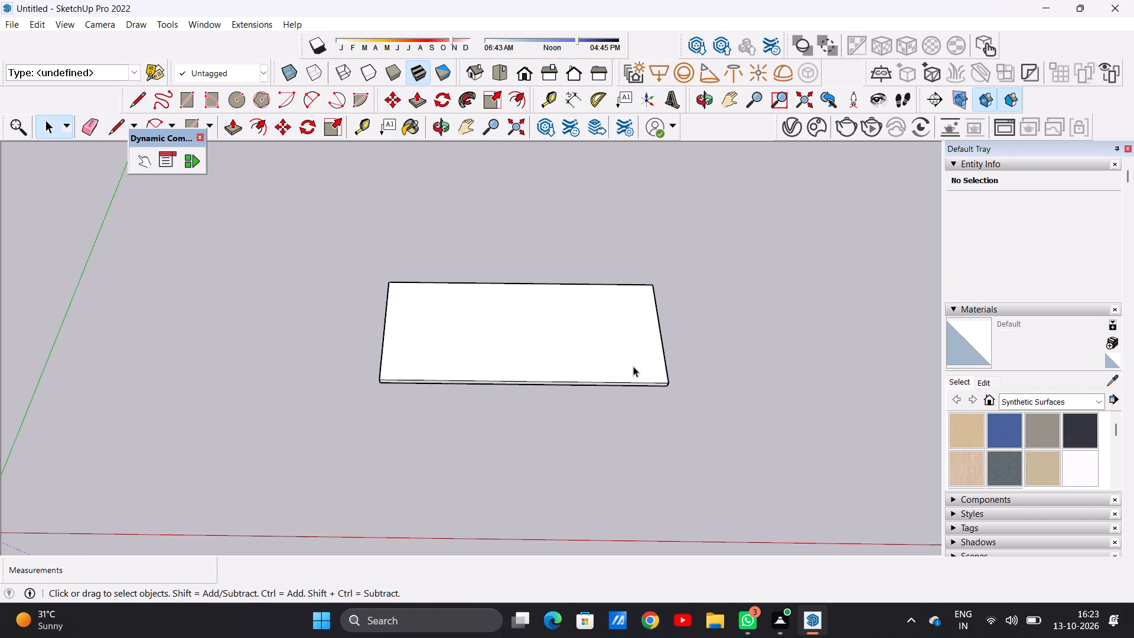
pyautogui.moveTo(638, 319); pyautogui.dragTo(639, 442, button='middle')
pyautogui.scroll(5, 635, 335)
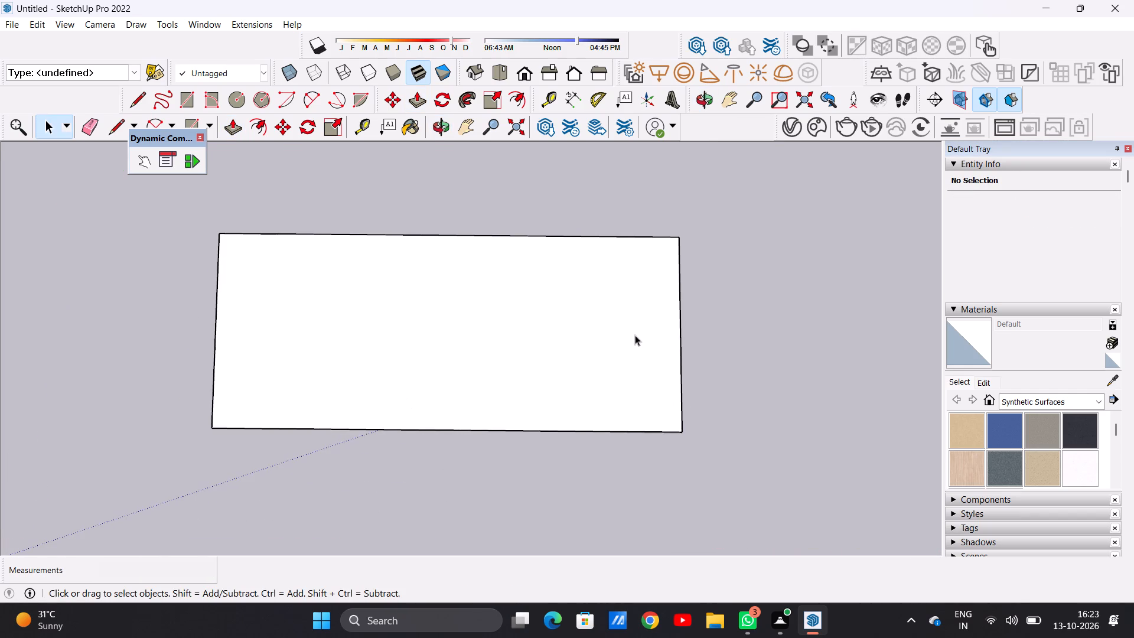
pyautogui.write('of')
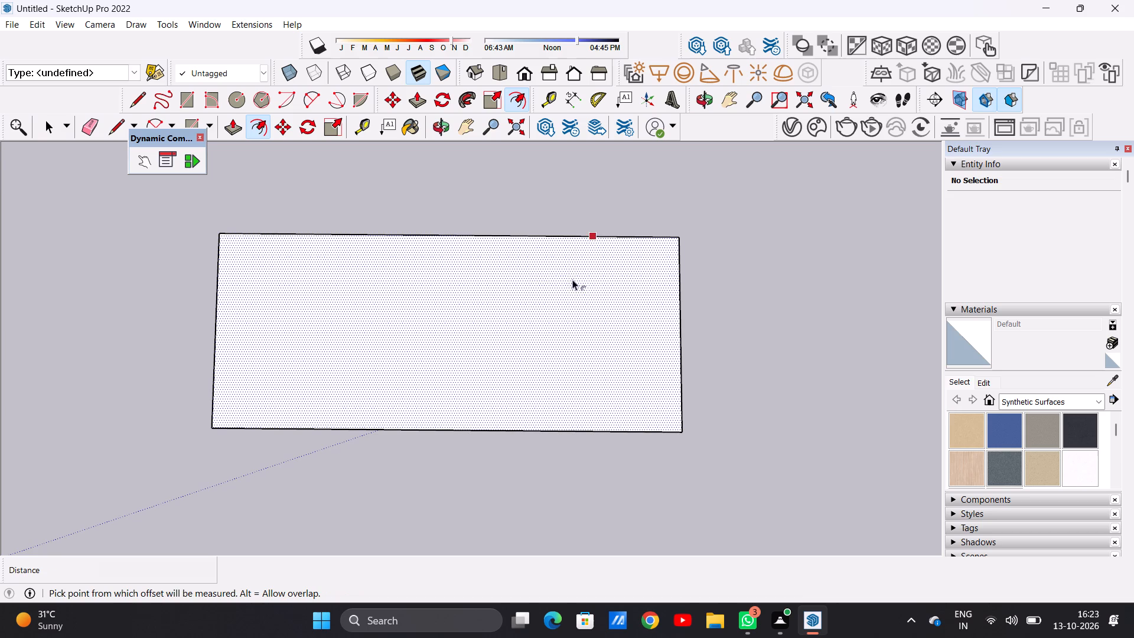
pyautogui.click(534, 269)
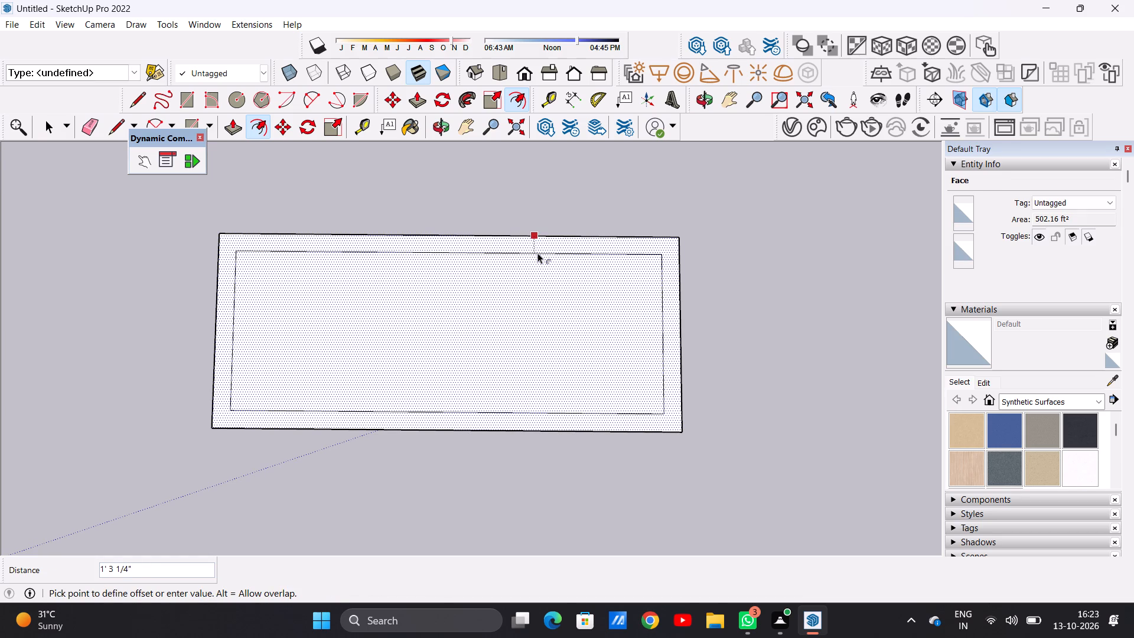
pyautogui.click(540, 249)
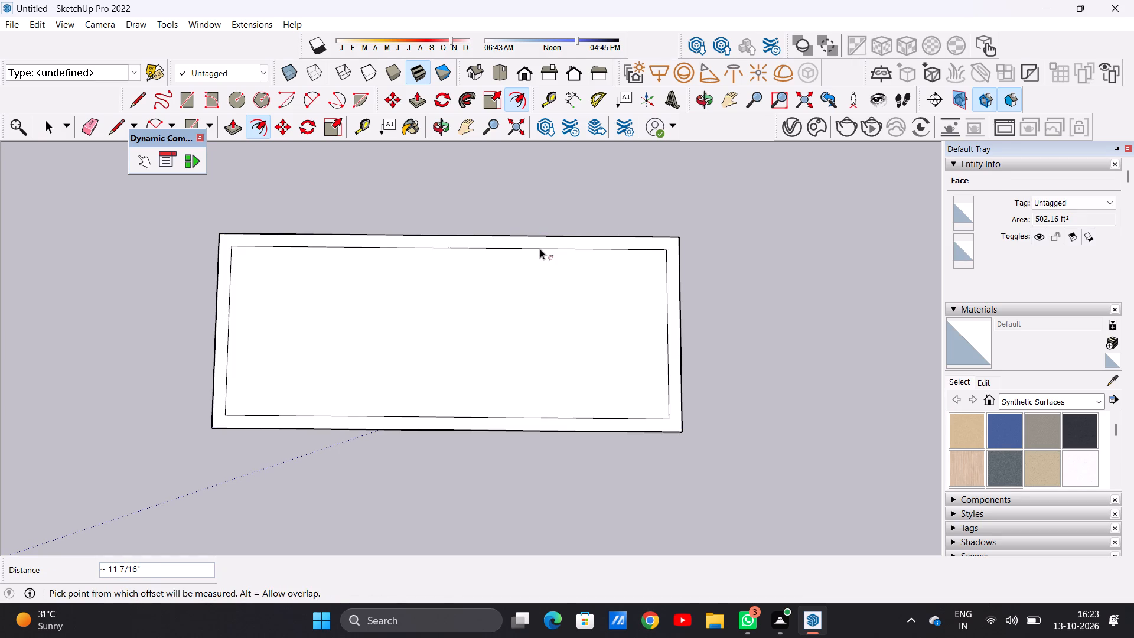
pyautogui.press('space')
pyautogui.click(579, 184)
# Draw two closely spaced parallel lines, each about 32' 7 5/8" long, lengthwise across the inner rectangle between its short sides.
pyautogui.scroll(-4, 506, 432)
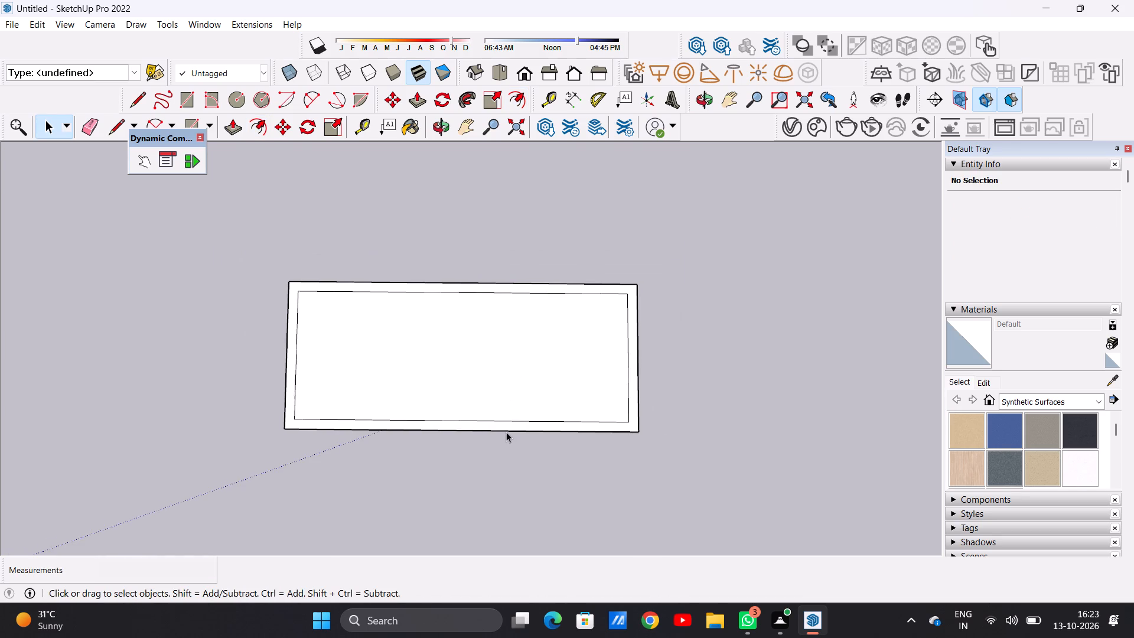
pyautogui.scroll(9, 333, 412)
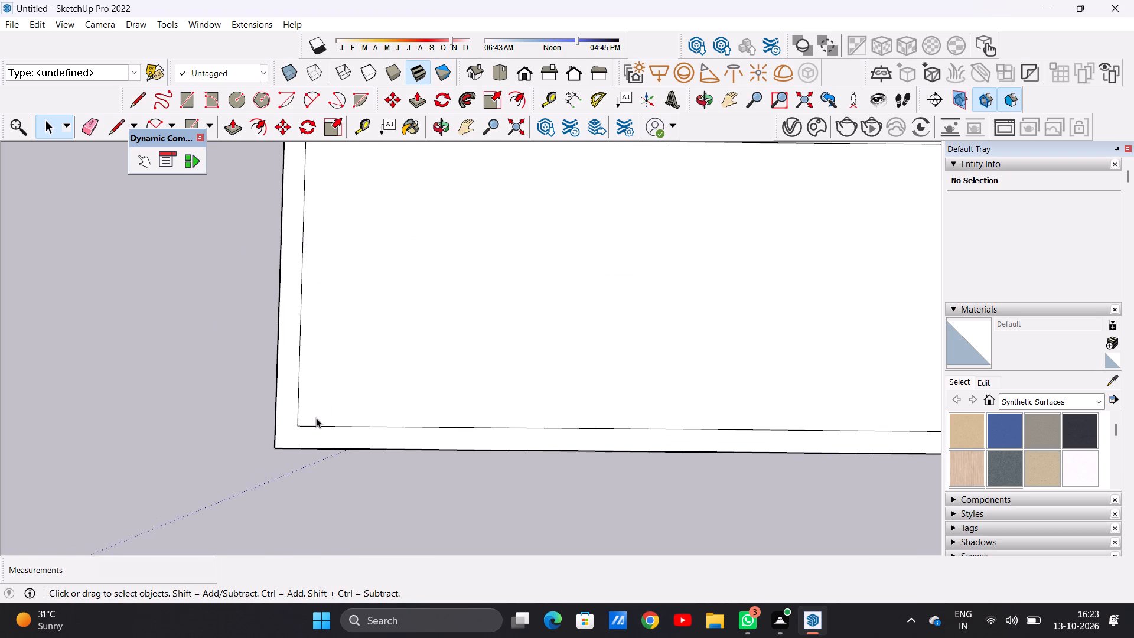
pyautogui.press('l')
pyautogui.scroll(-9, 329, 401)
pyautogui.scroll(7, 523, 350)
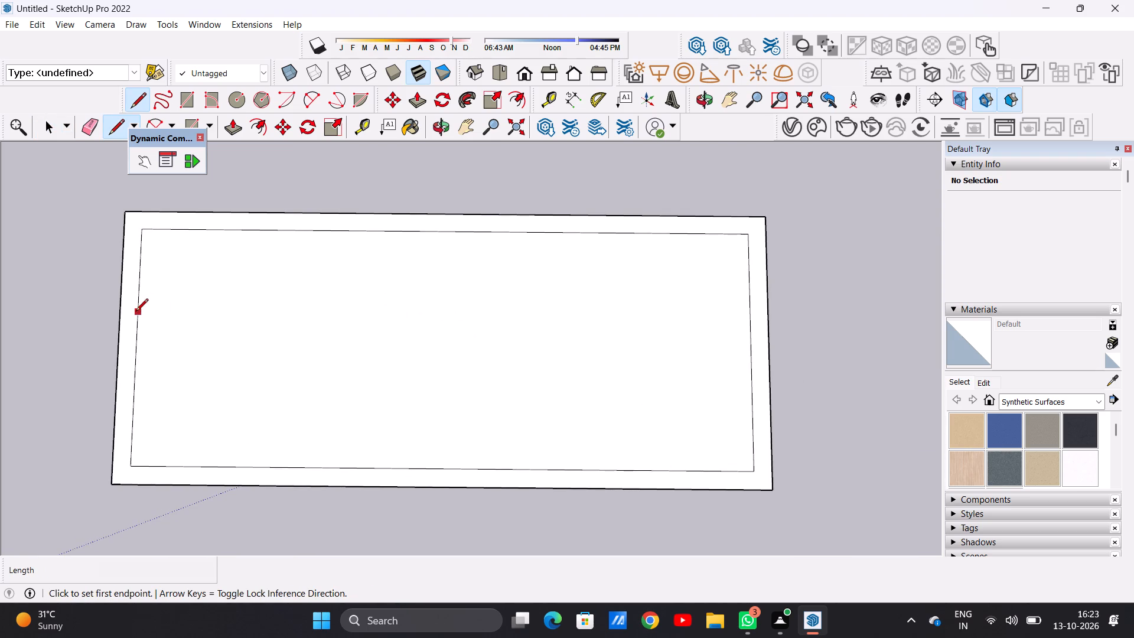
pyautogui.click(137, 314)
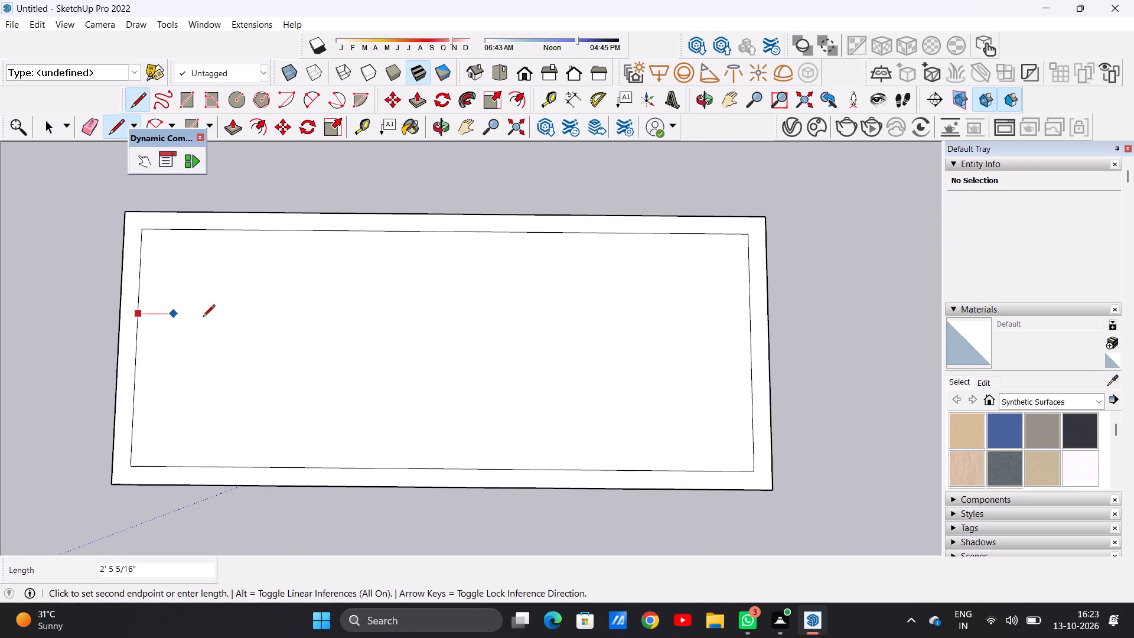
pyautogui.click(751, 319)
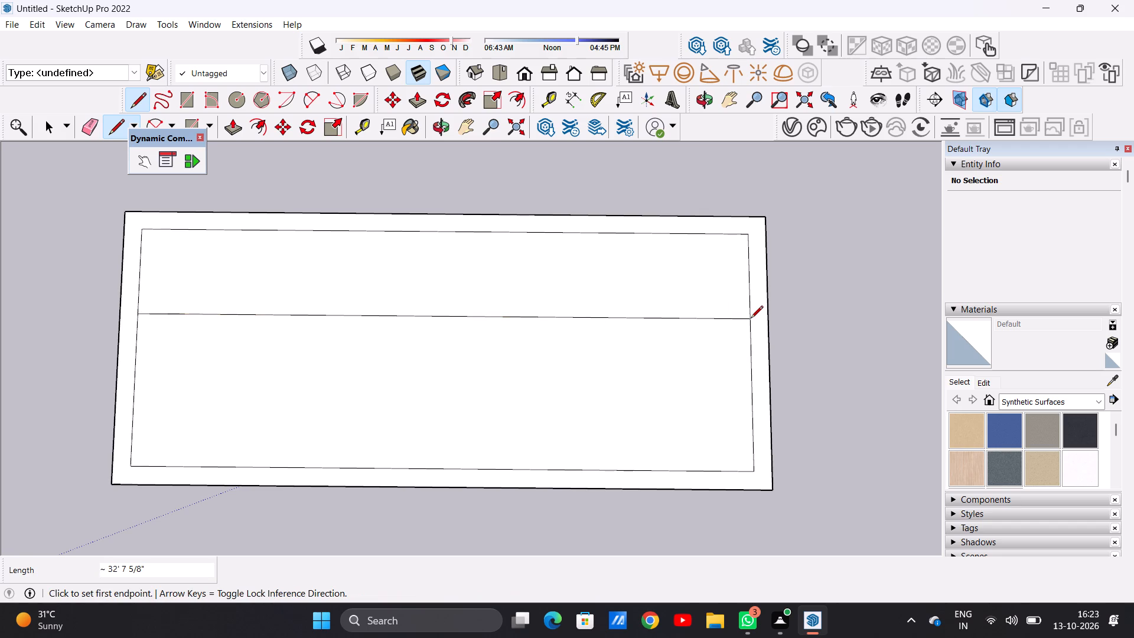
pyautogui.click(136, 332)
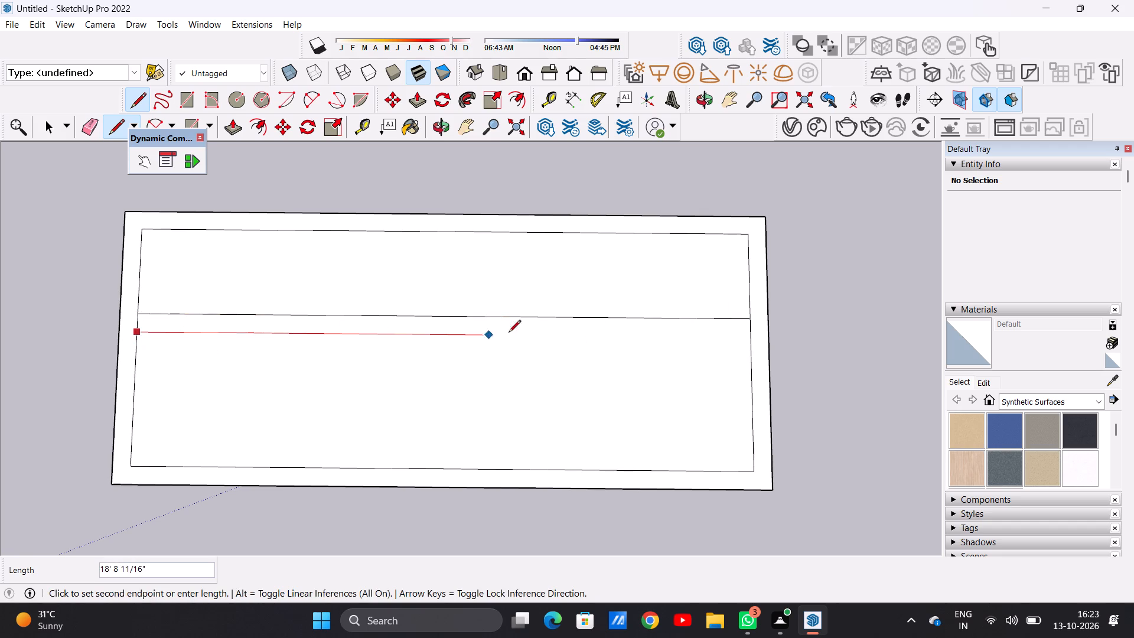
pyautogui.click(754, 336)
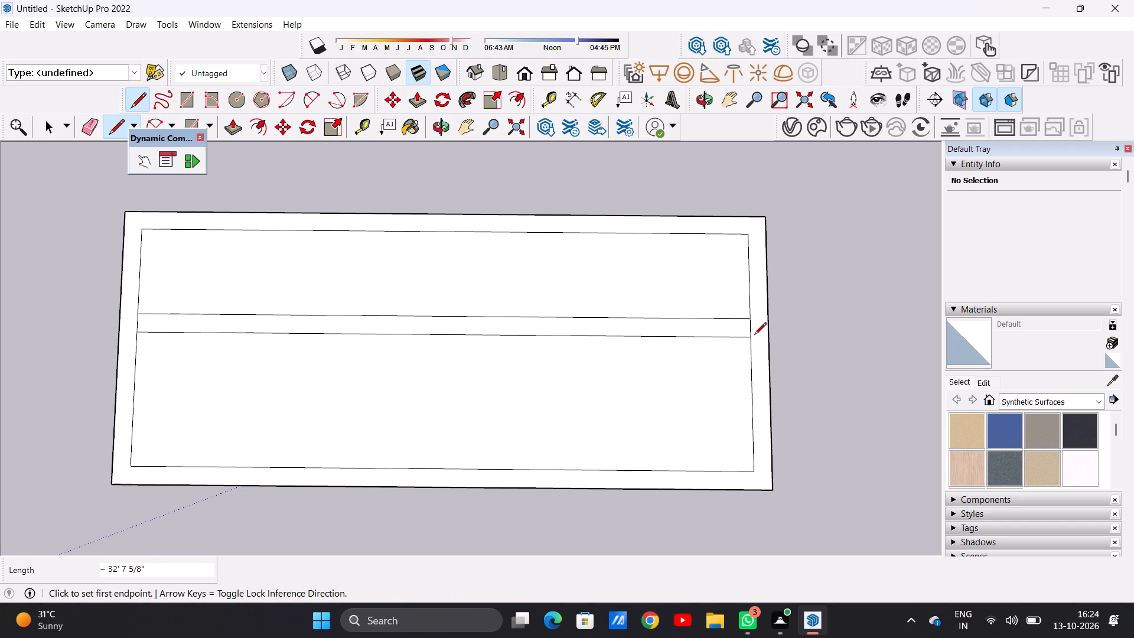
pyautogui.press('space')
# Extend the front line of the pair across the border to the slab's outer edge at both ends, about 11 7/16" each.
pyautogui.scroll(-5, 536, 380)
pyautogui.scroll(3, 283, 369)
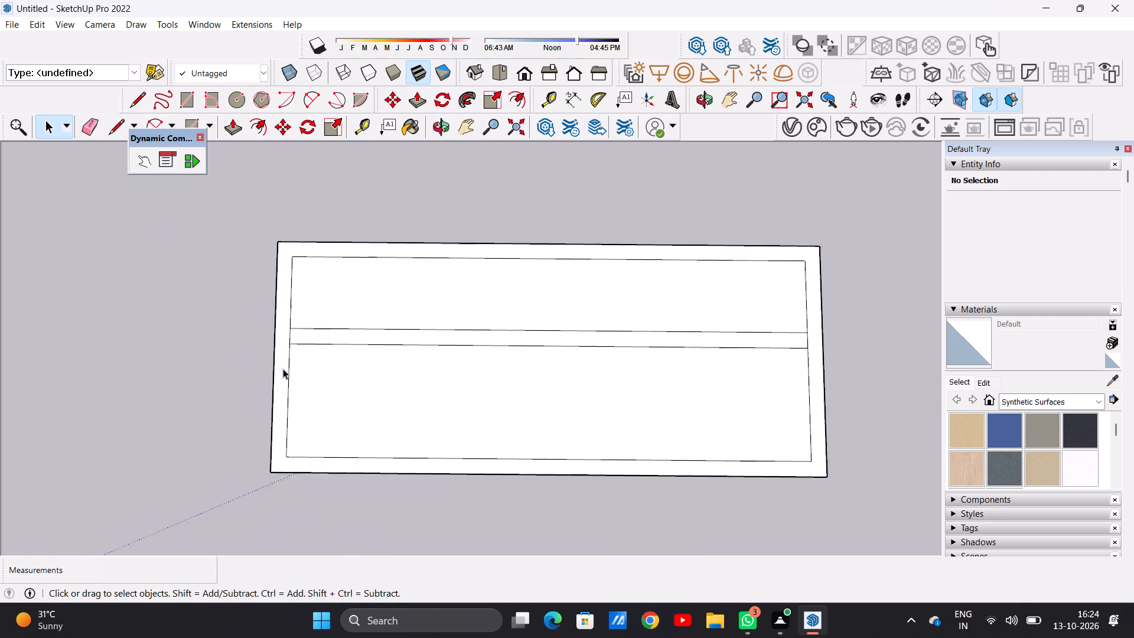
pyautogui.scroll(2, 283, 369)
pyautogui.press('l')
pyautogui.scroll(5, 302, 334)
pyautogui.scroll(-1, 302, 334)
pyautogui.scroll(1, 302, 334)
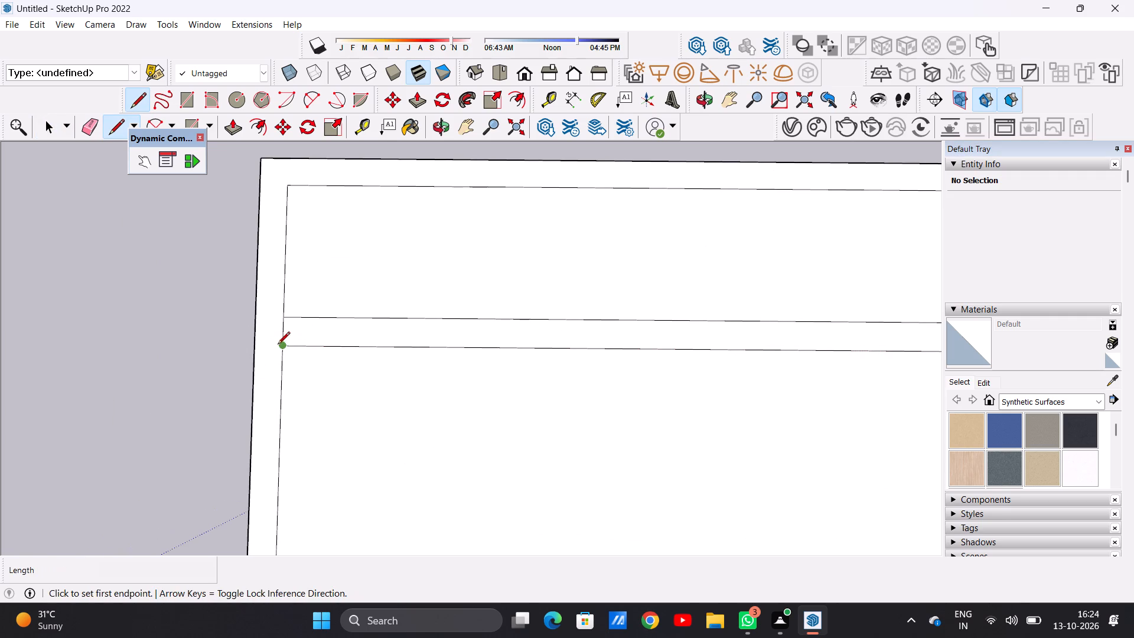
pyautogui.click(283, 344)
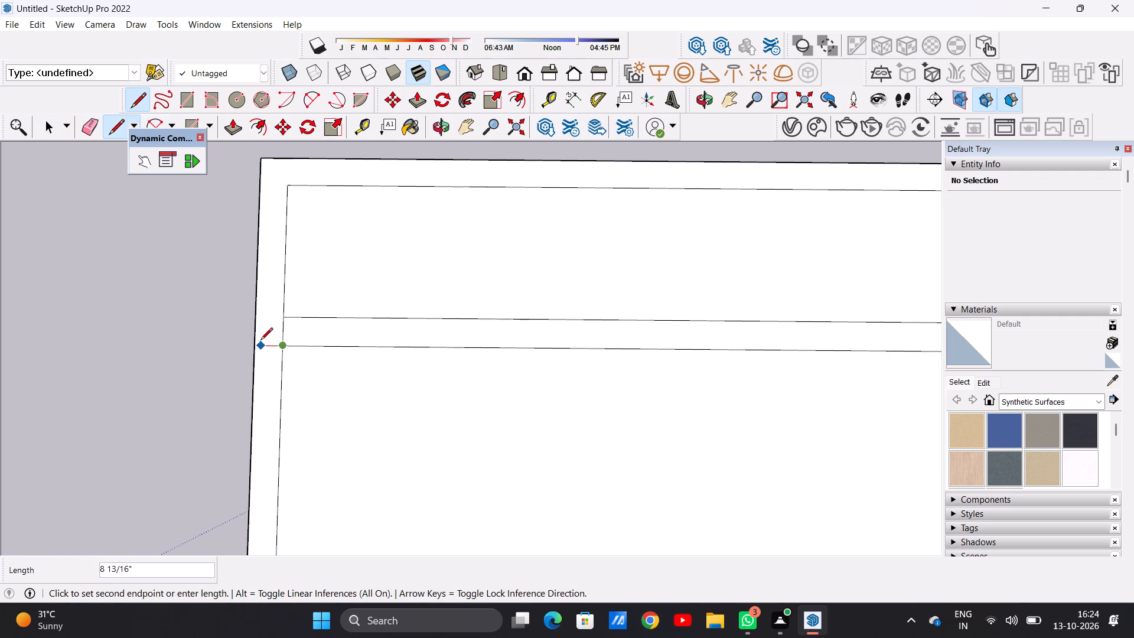
pyautogui.click(258, 341)
pyautogui.scroll(-9, 303, 394)
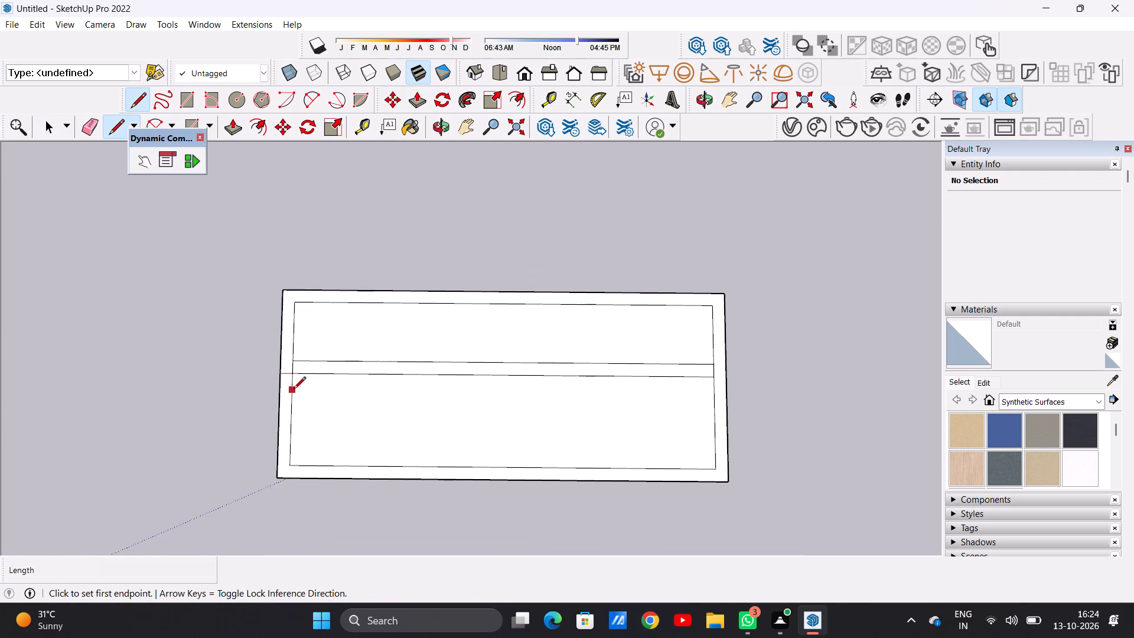
pyautogui.scroll(-1, 294, 390)
pyautogui.scroll(2, 711, 380)
pyautogui.scroll(-1, 706, 386)
pyautogui.scroll(5, 703, 388)
pyautogui.scroll(-1, 665, 392)
pyautogui.scroll(1, 665, 392)
pyautogui.scroll(-1, 665, 392)
pyautogui.scroll(1, 665, 392)
pyautogui.scroll(-1, 665, 392)
pyautogui.scroll(1, 665, 392)
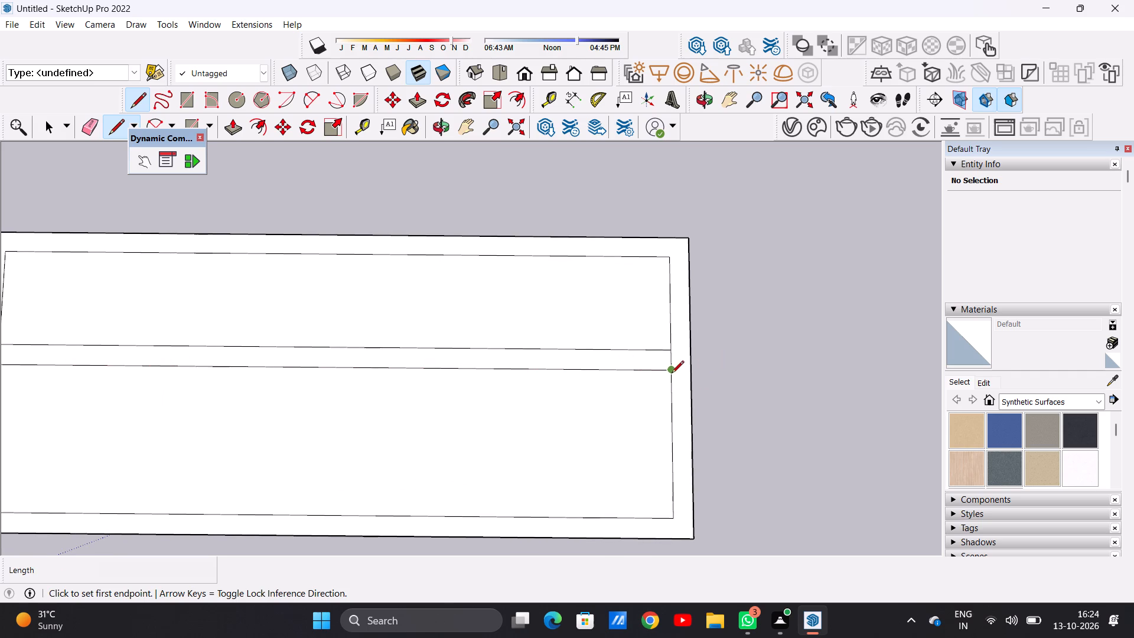
pyautogui.click(671, 374)
pyautogui.click(695, 369)
pyautogui.press('space')
# Push/Pull the U-shaped rear part of the border up 10' to form the back and side walls.
pyautogui.scroll(-12, 538, 459)
pyautogui.moveTo(575, 484); pyautogui.dragTo(566, 454, button='middle')
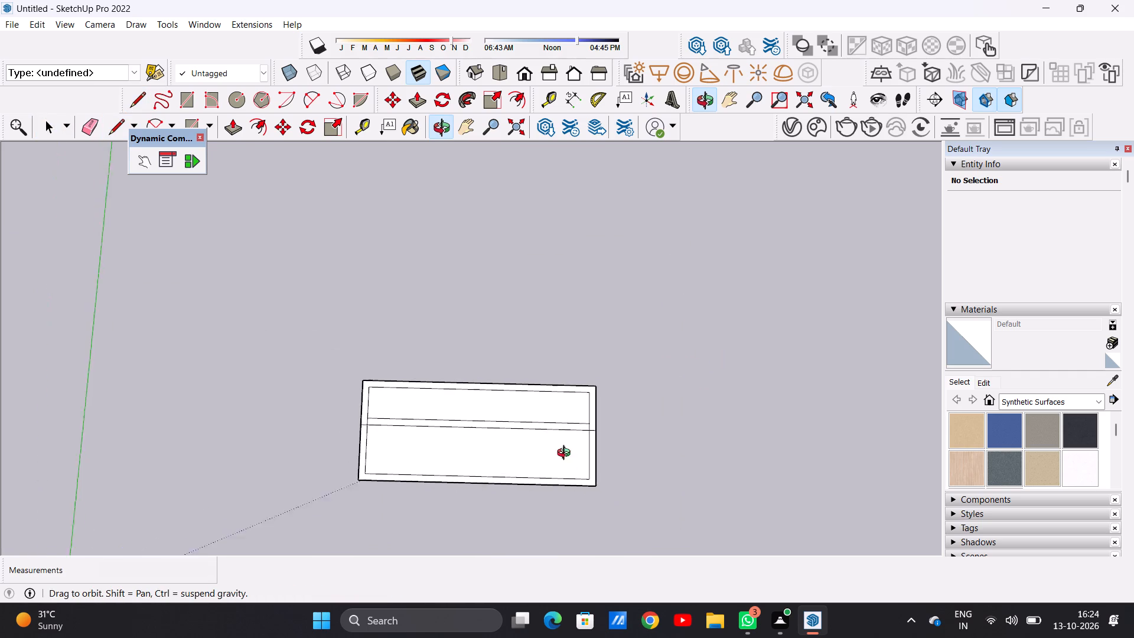
pyautogui.moveTo(566, 454); pyautogui.dragTo(565, 350, button='middle')
pyautogui.scroll(8, 571, 412)
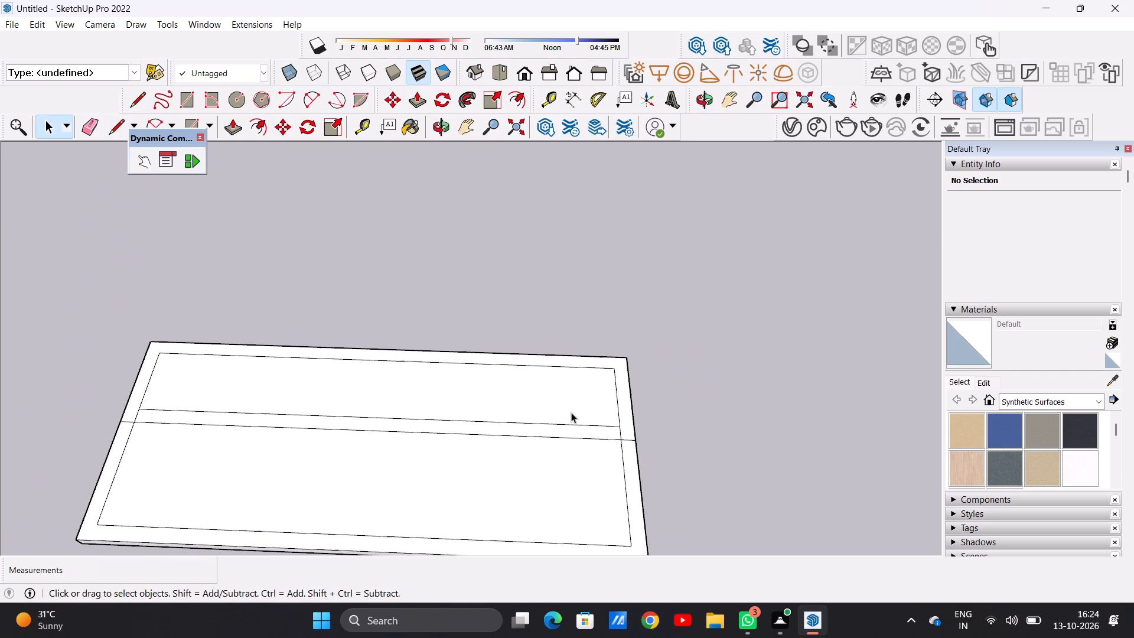
pyautogui.scroll(-6, 579, 408)
pyautogui.scroll(4, 510, 502)
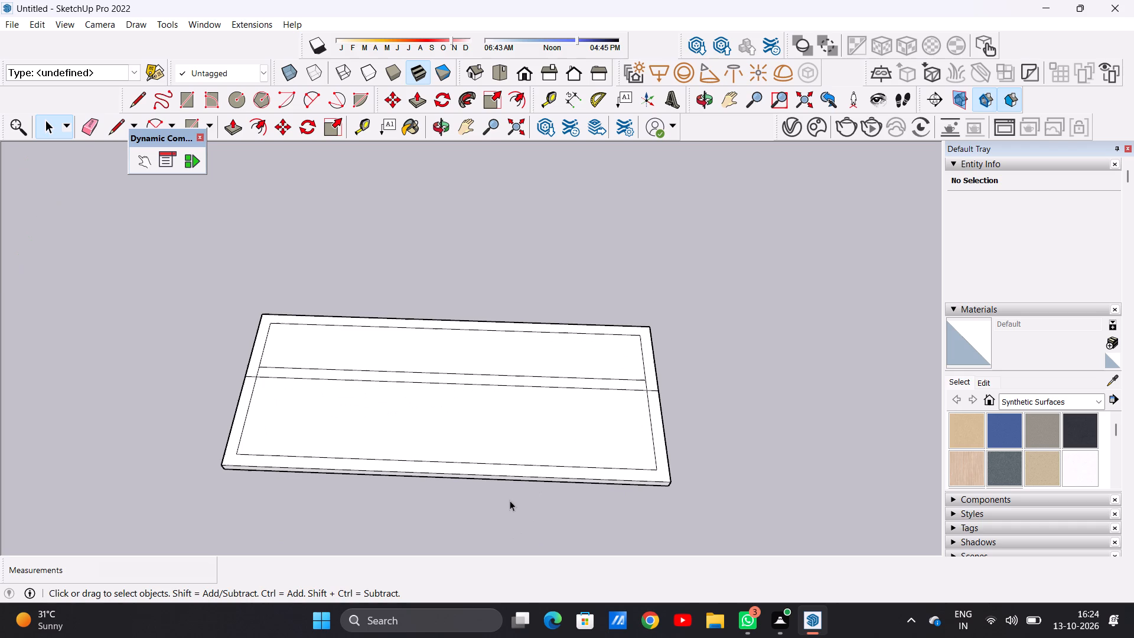
pyautogui.scroll(3, 639, 373)
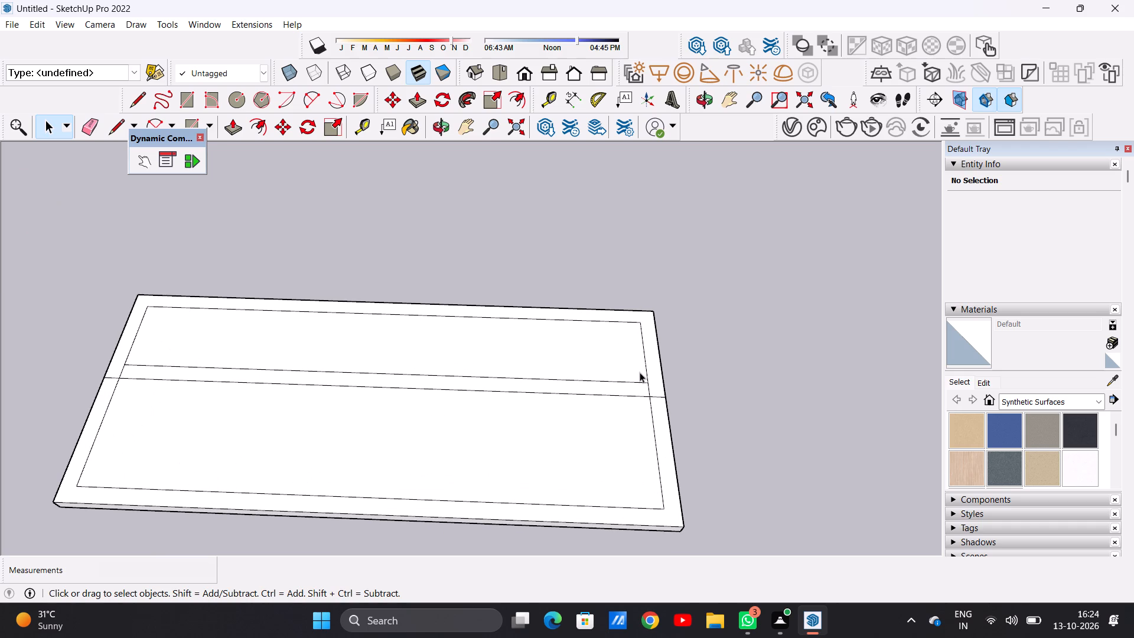
pyautogui.press('p')
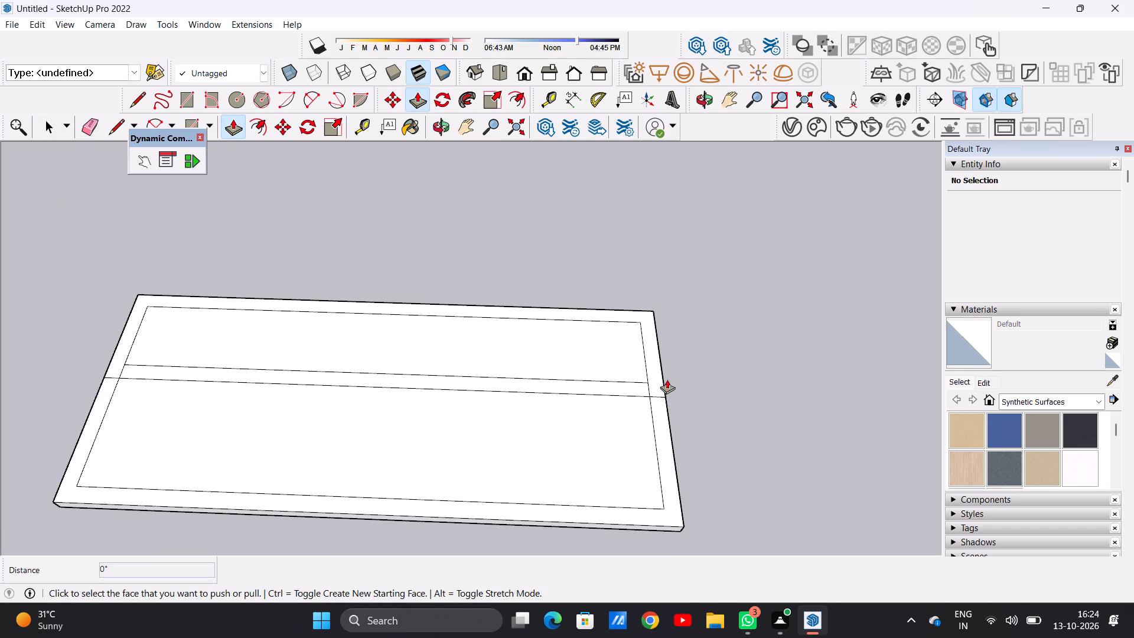
pyautogui.scroll(3, 667, 381)
pyautogui.click(656, 382)
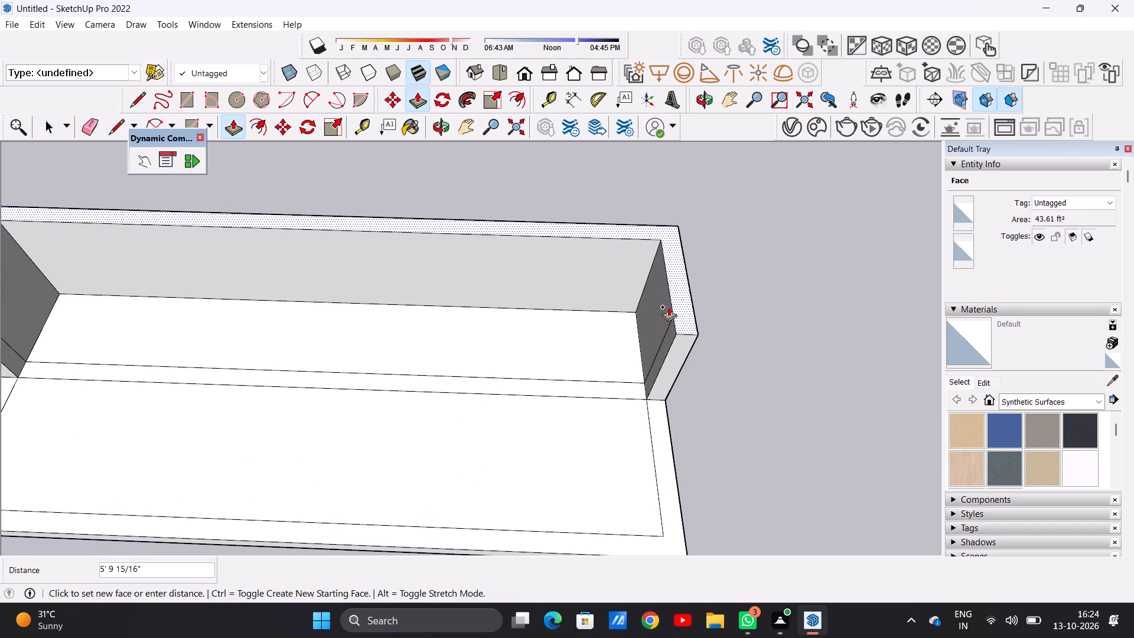
pyautogui.scroll(-10, 669, 307)
pyautogui.moveTo(669, 305); pyautogui.dragTo(674, 263, button='middle')
pyautogui.scroll(2, 670, 307)
pyautogui.scroll(-5, 670, 307)
pyautogui.scroll(4, 679, 292)
pyautogui.scroll(-1, 680, 292)
pyautogui.scroll(1, 680, 292)
pyautogui.scroll(-1, 680, 292)
pyautogui.moveTo(680, 314); pyautogui.dragTo(680, 237, button='middle')
pyautogui.scroll(4, 680, 237)
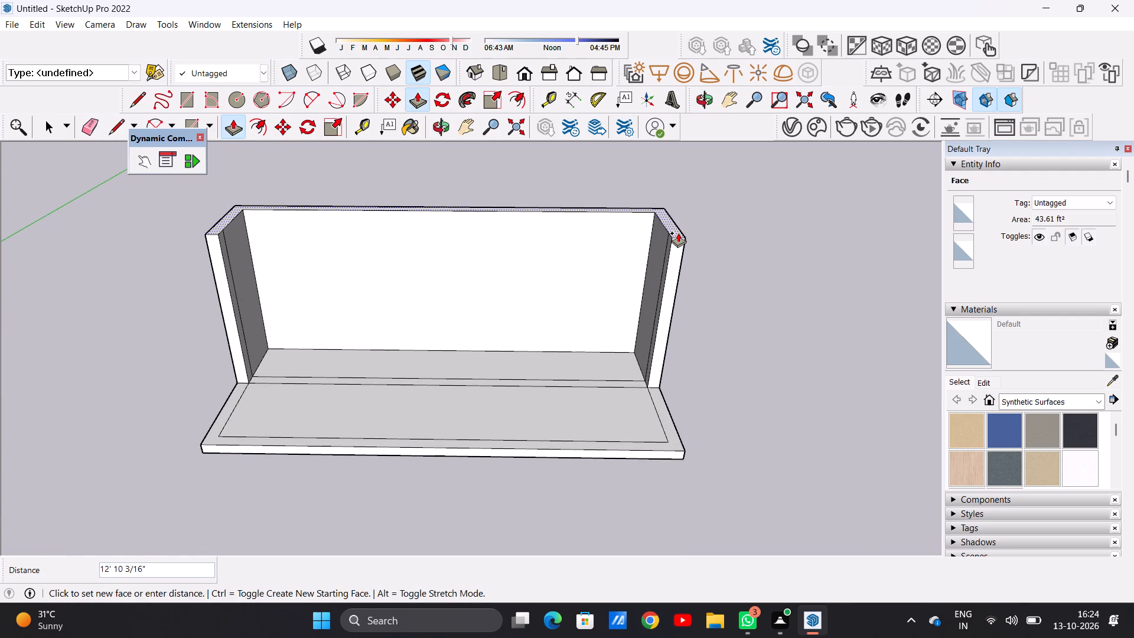
pyautogui.write("10'")
pyautogui.press('Return')
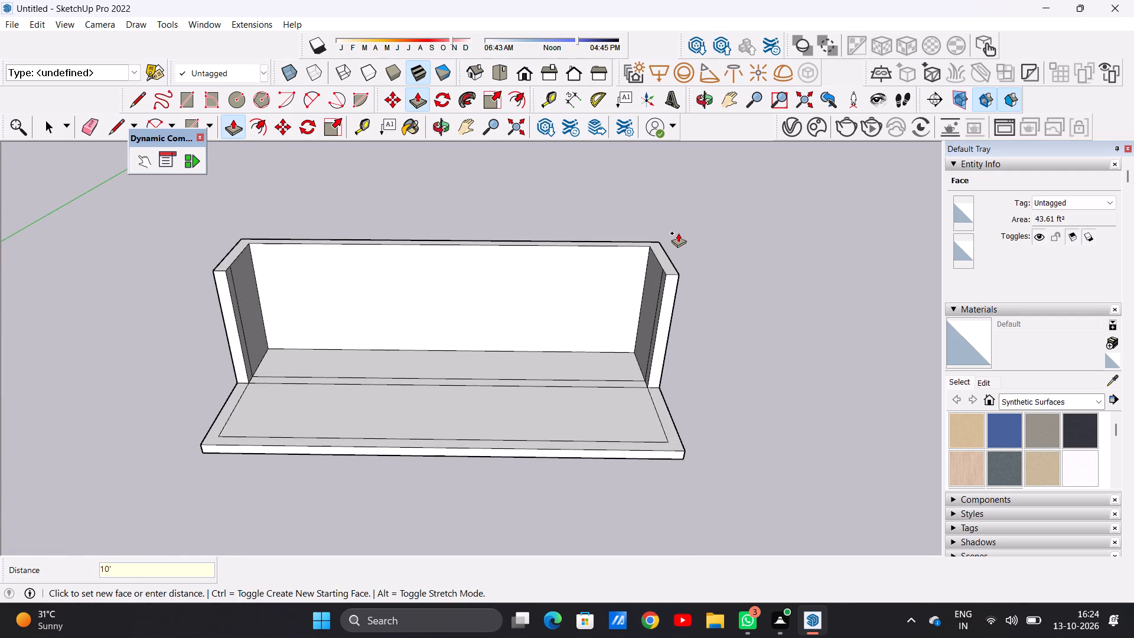
pyautogui.press('space')
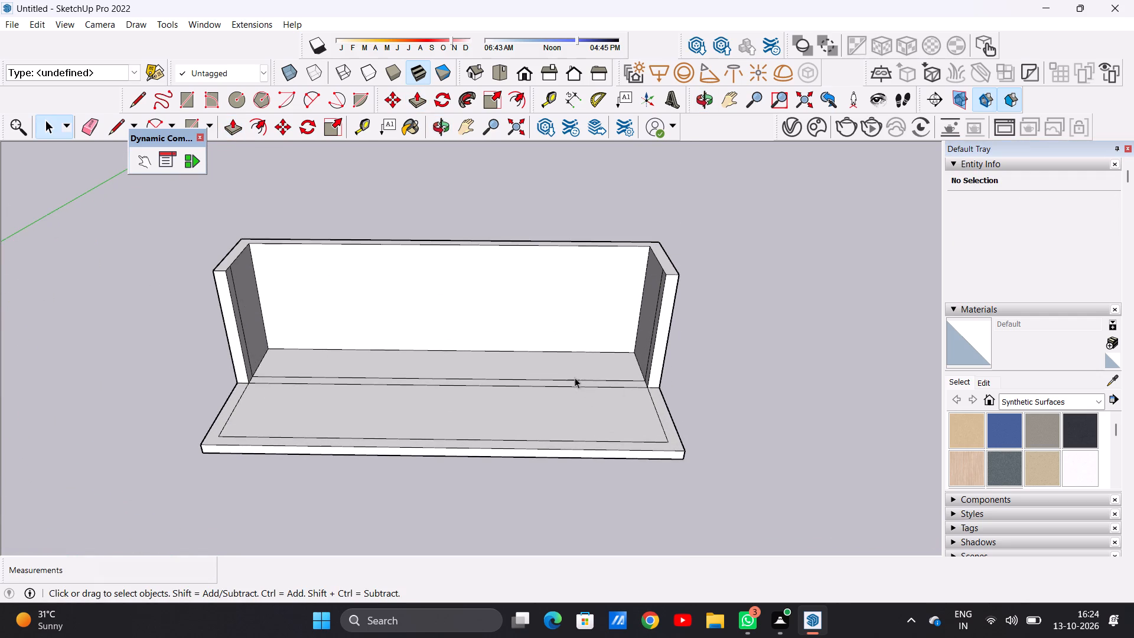
# Draw a line about 11 7/16" long across the slab's right-hand border strip, just behind the front inner corner.
pyautogui.moveTo(573, 373); pyautogui.dragTo(580, 480, button='middle')
pyautogui.scroll(4, 630, 391)
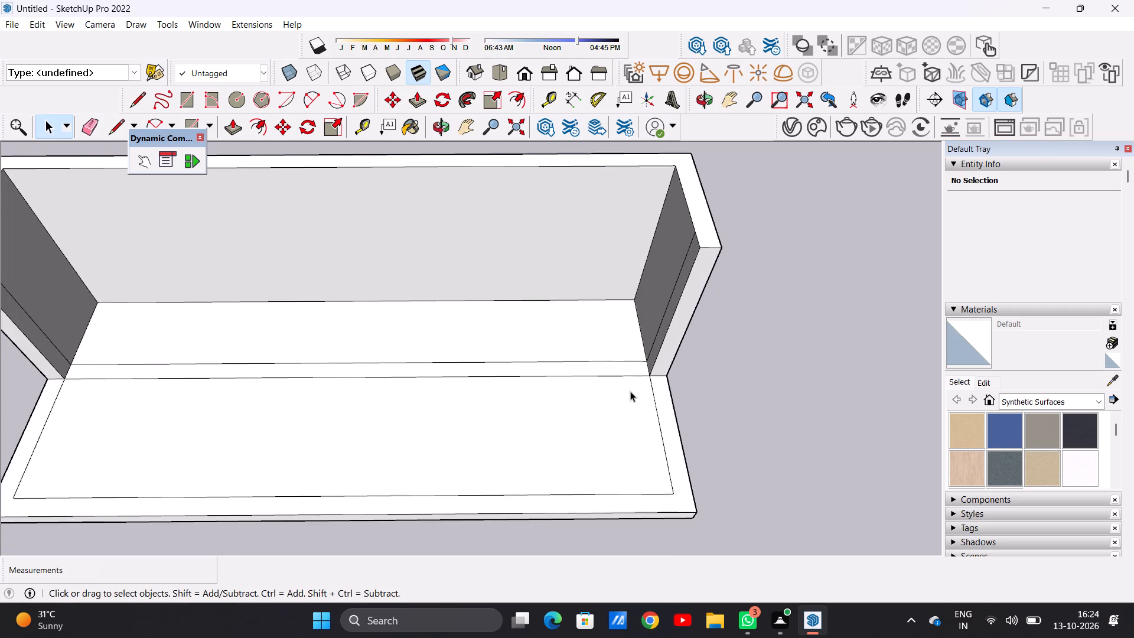
pyautogui.scroll(-7, 630, 391)
pyautogui.moveTo(586, 474); pyautogui.dragTo(579, 448, button='middle')
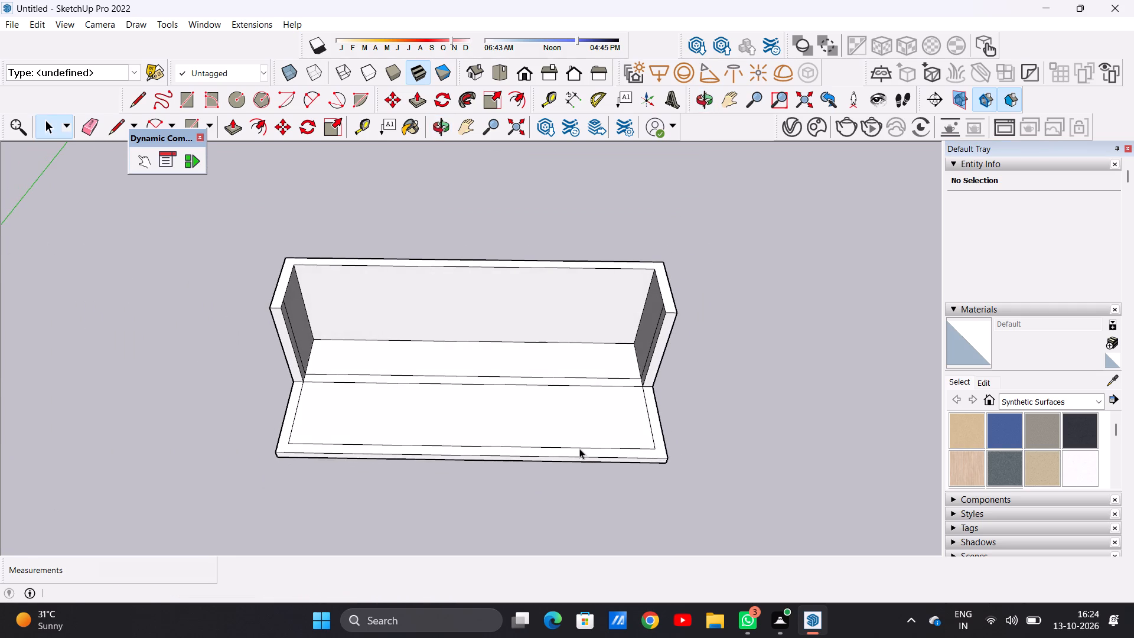
pyautogui.scroll(3, 654, 443)
pyautogui.press('l')
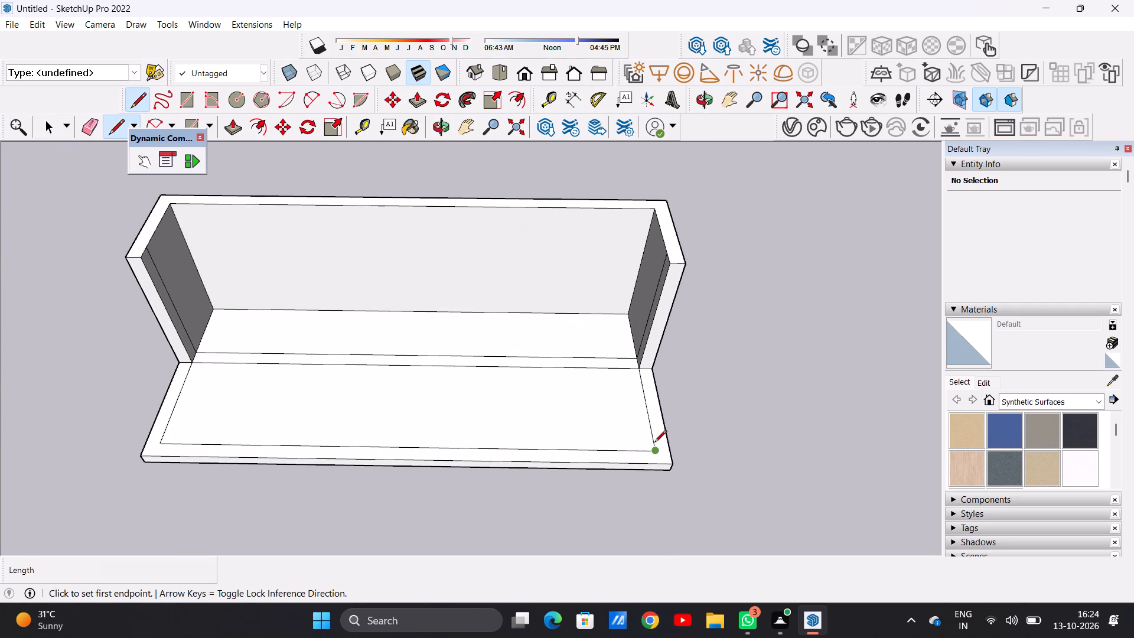
pyautogui.scroll(8, 654, 443)
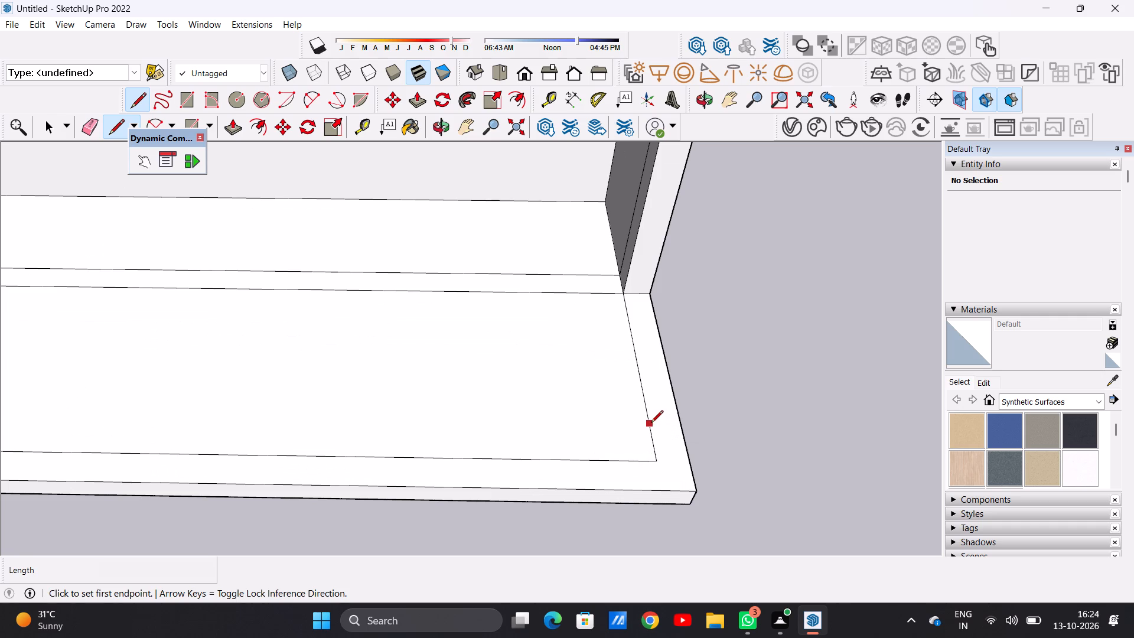
pyautogui.click(651, 424)
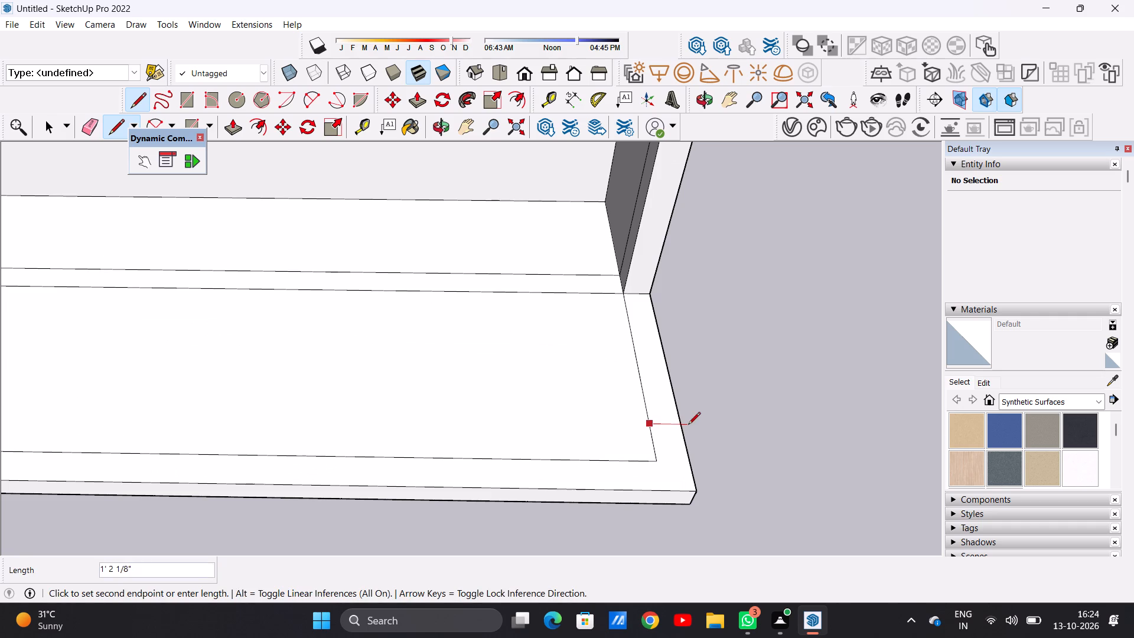
pyautogui.click(682, 428)
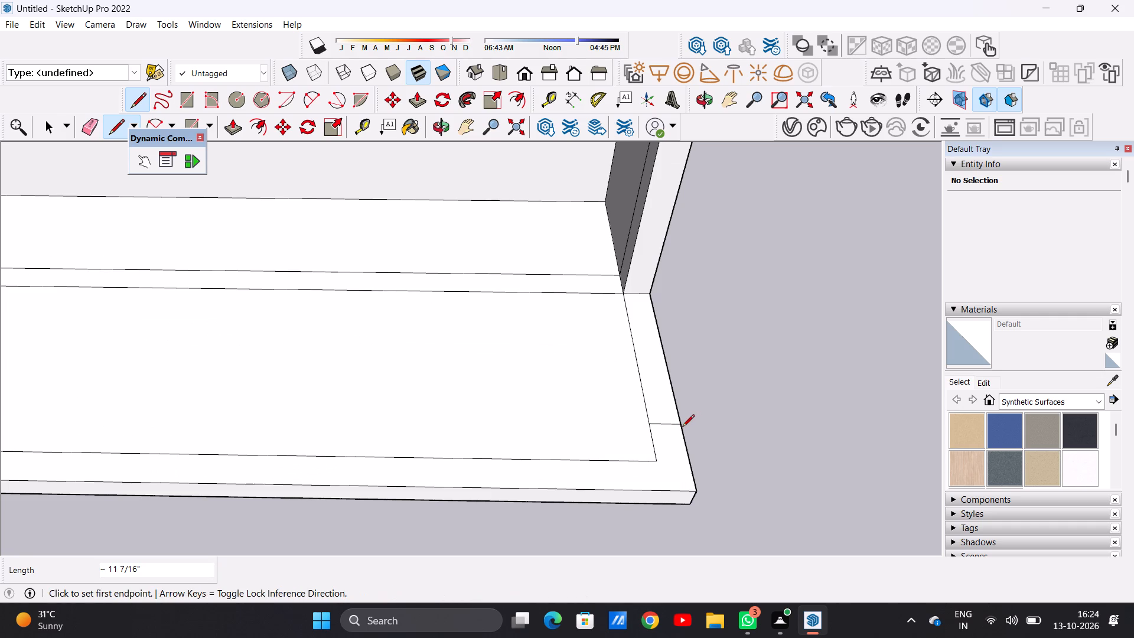
pyautogui.scroll(-6, 649, 469)
pyautogui.moveTo(706, 432); pyautogui.dragTo(418, 372, button='middle')
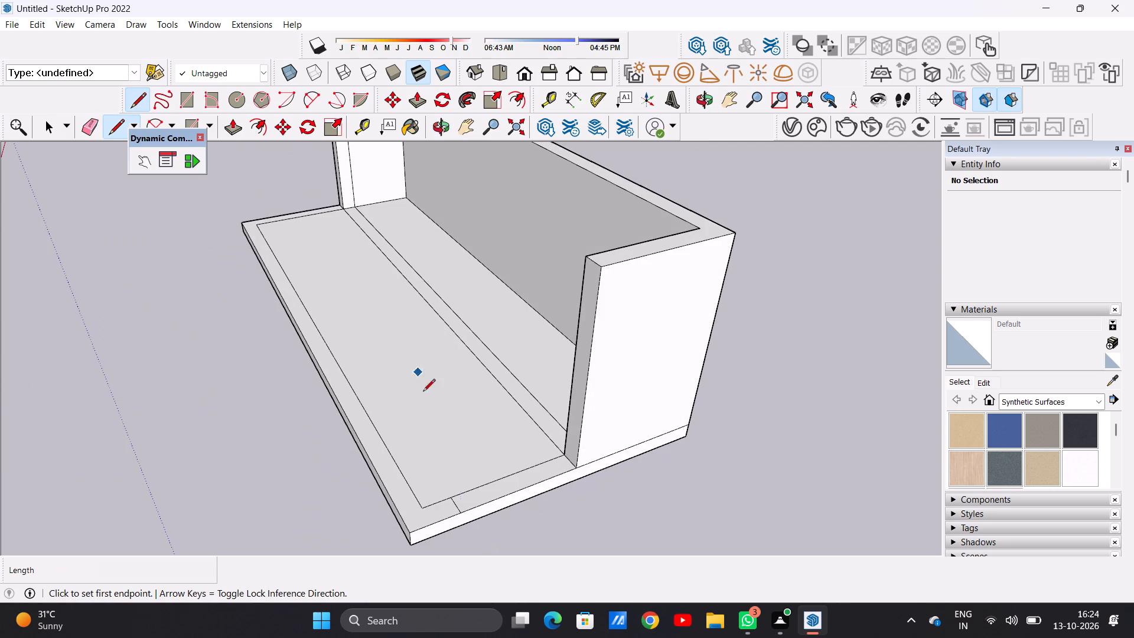
pyautogui.scroll(1, 458, 493)
pyautogui.press('space')
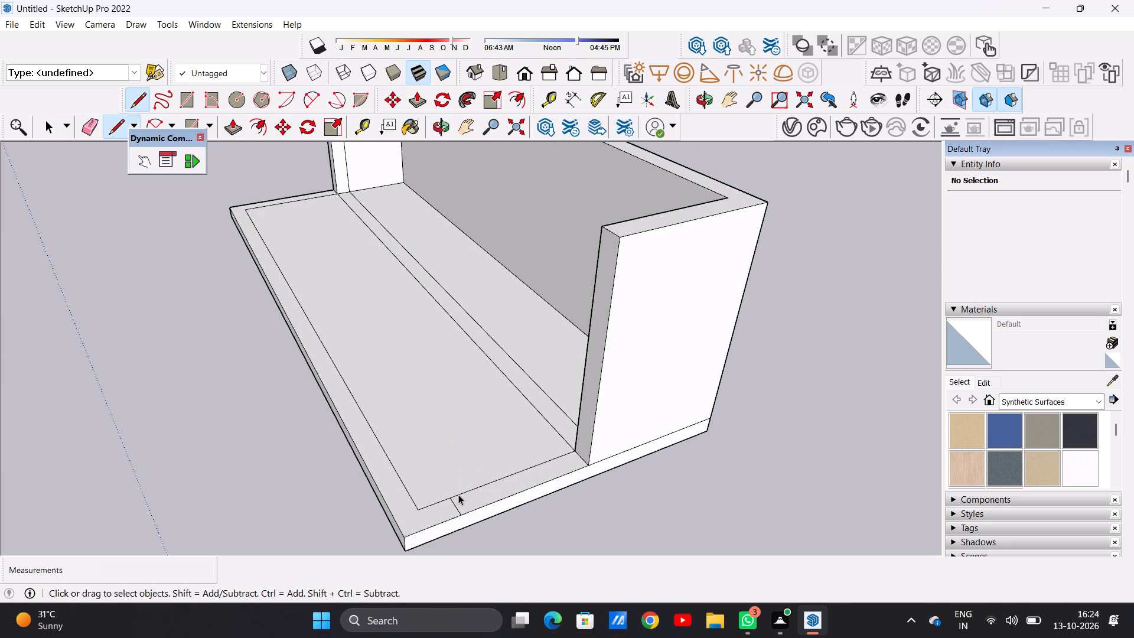
# Replace the last border line with two parallel lines about 11 7/16" long across the right-hand border strip near the front inner corner.
pyautogui.hotkey('ctrl', 'z')
pyautogui.press('l')
pyautogui.scroll(4, 457, 506)
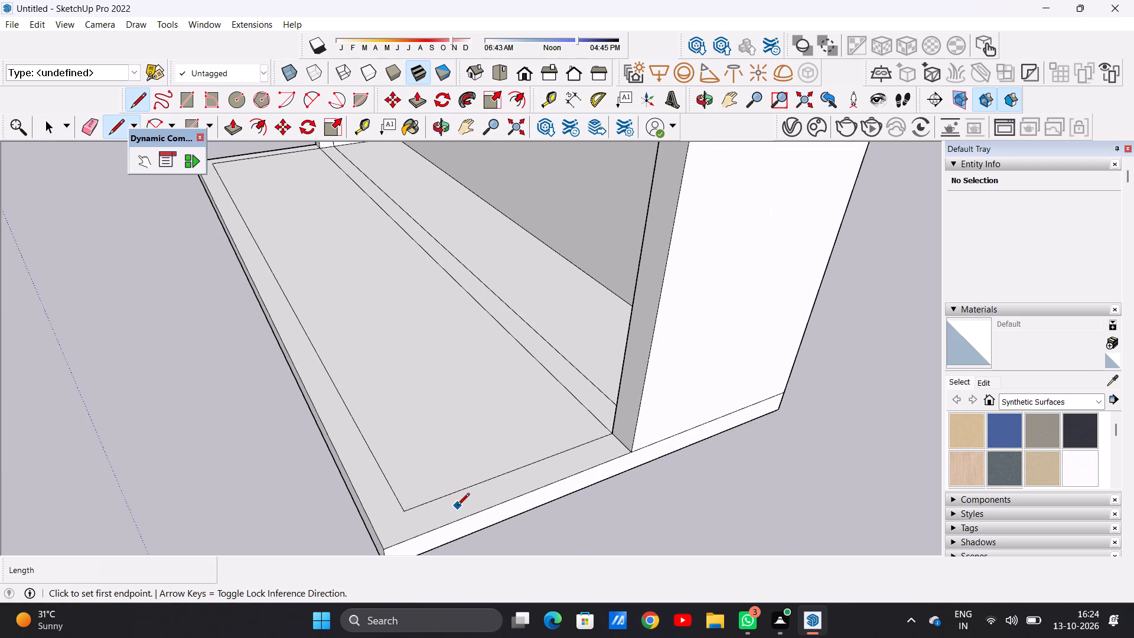
pyautogui.click(435, 500)
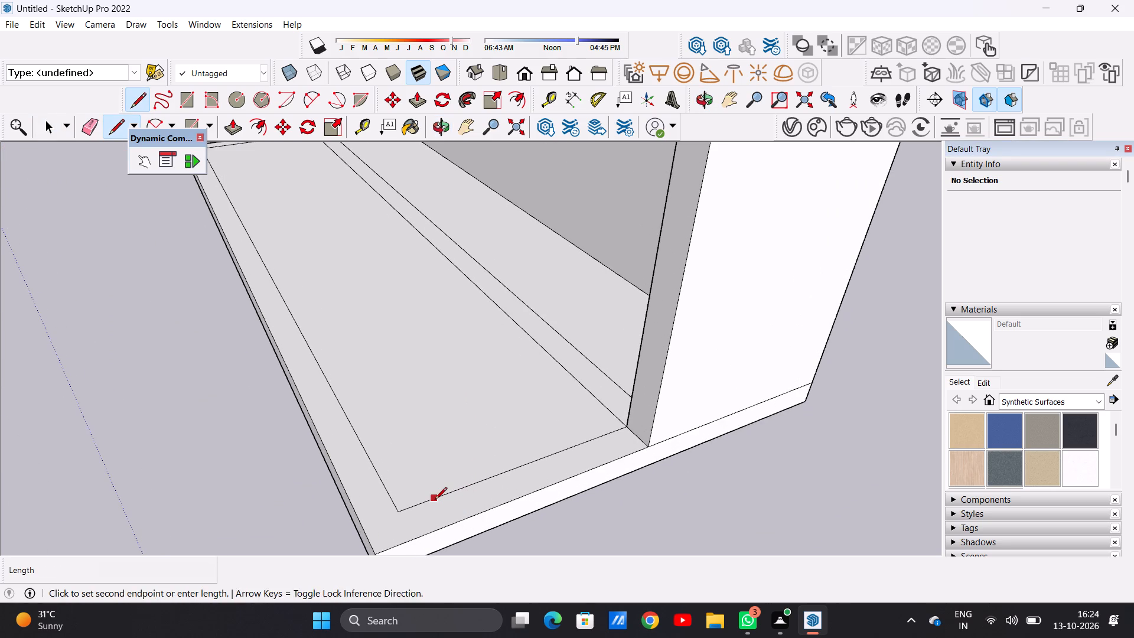
pyautogui.click(449, 529)
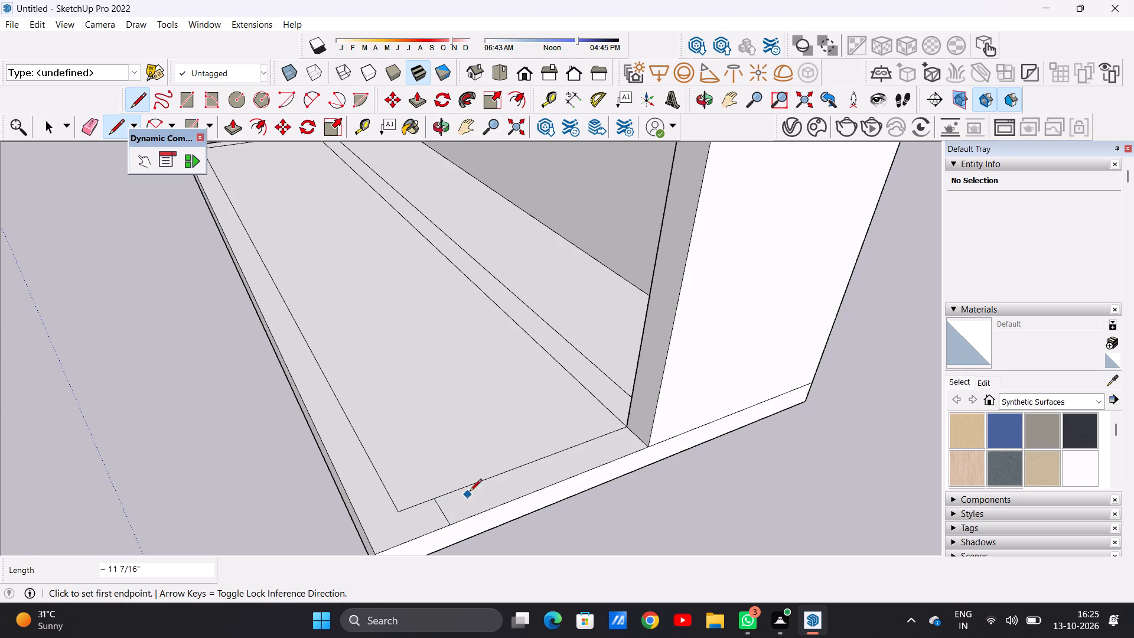
pyautogui.click(474, 482)
pyautogui.click(492, 504)
pyautogui.press('space')
# Push/Pull the small face between the two border lines up 10' to form the front pillar.
pyautogui.write('p')
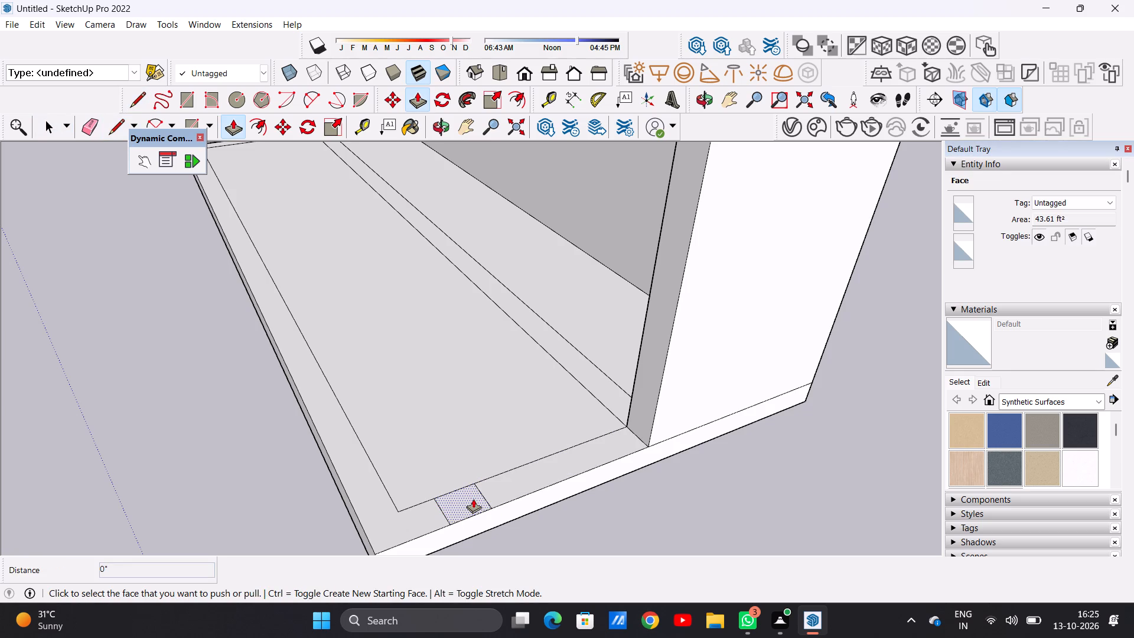
pyautogui.click(473, 499)
pyautogui.scroll(-16, 487, 429)
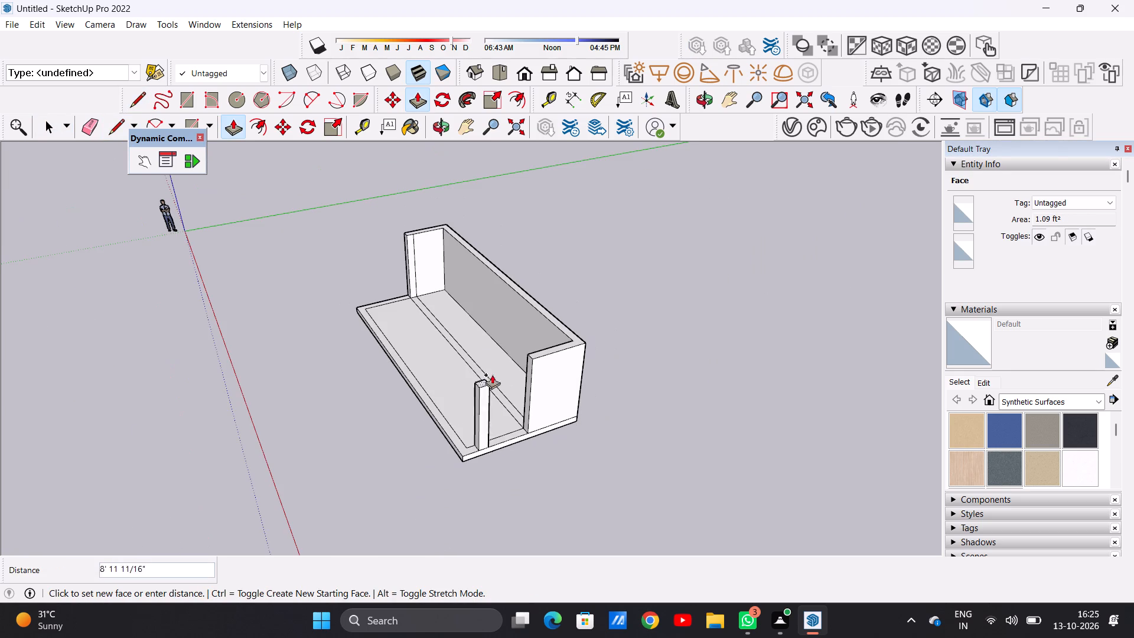
pyautogui.scroll(6, 529, 356)
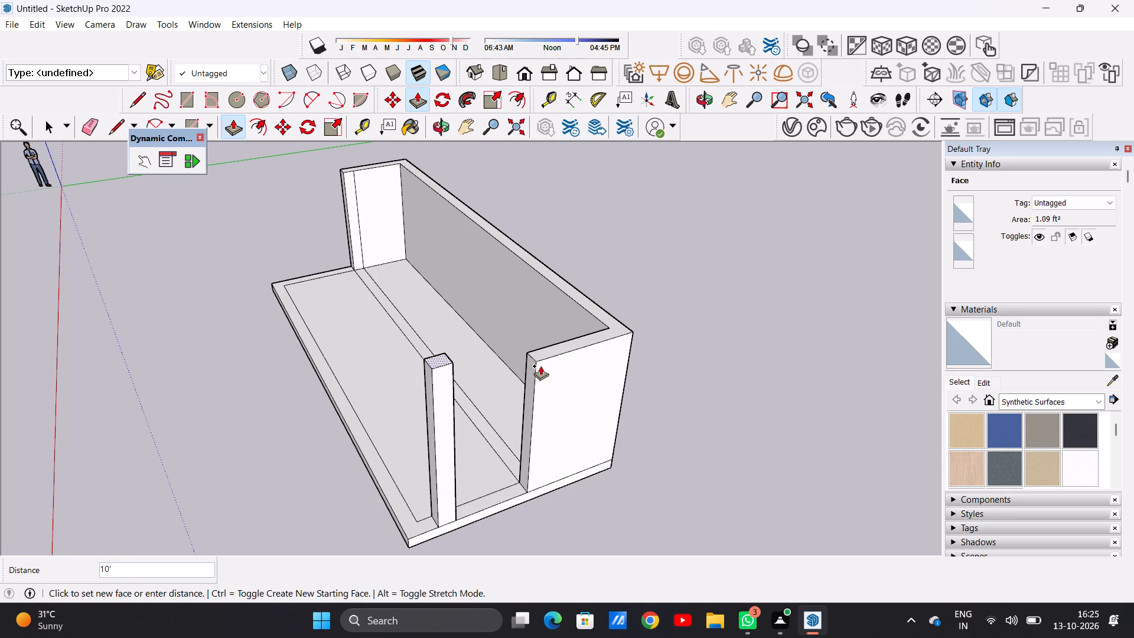
pyautogui.click(540, 366)
pyautogui.press('space')
# Push/Pull the narrow lengthwise strip between the side walls up 10' to form the partition wall.
pyautogui.scroll(-7, 477, 405)
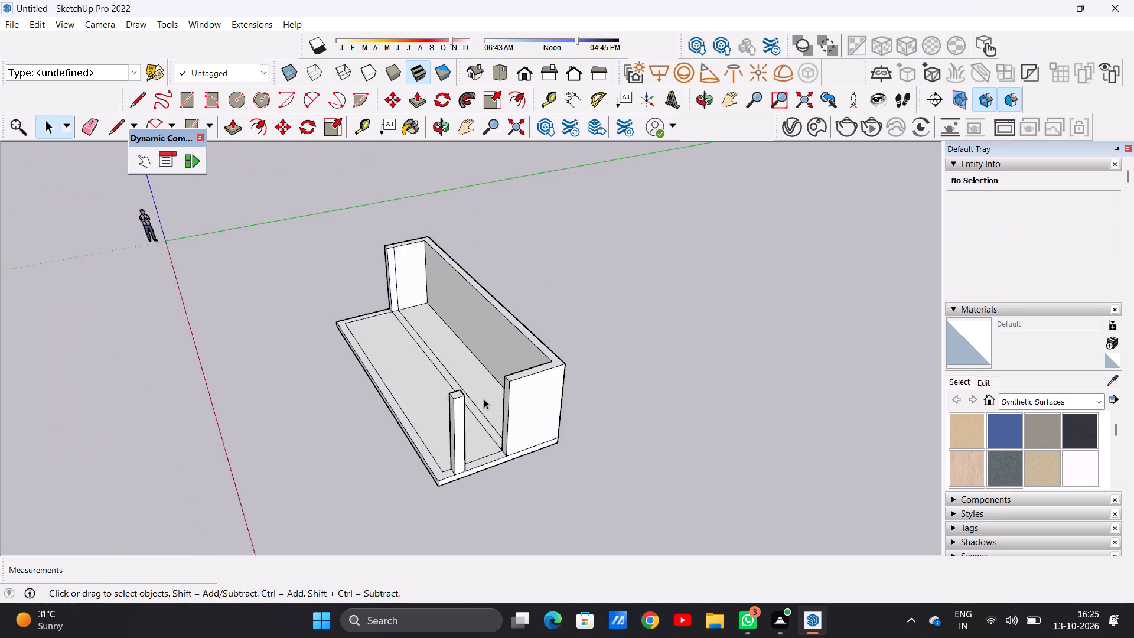
pyautogui.scroll(-4, 484, 399)
pyautogui.moveTo(422, 399); pyautogui.dragTo(703, 395, button='middle')
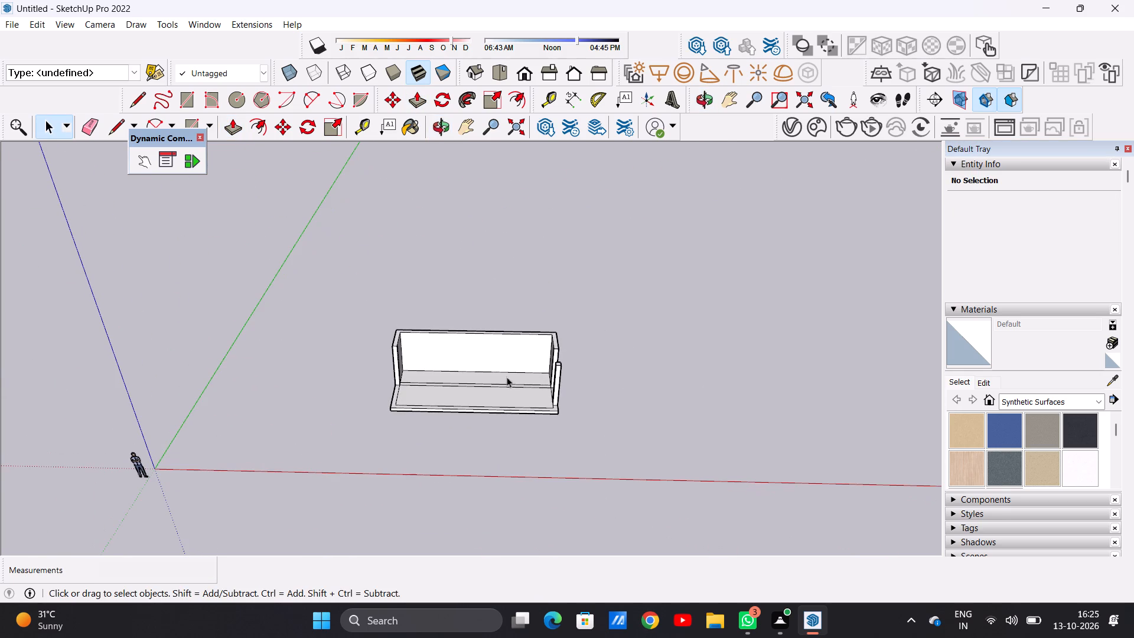
pyautogui.moveTo(507, 370); pyautogui.dragTo(516, 440, button='middle')
pyautogui.scroll(15, 537, 376)
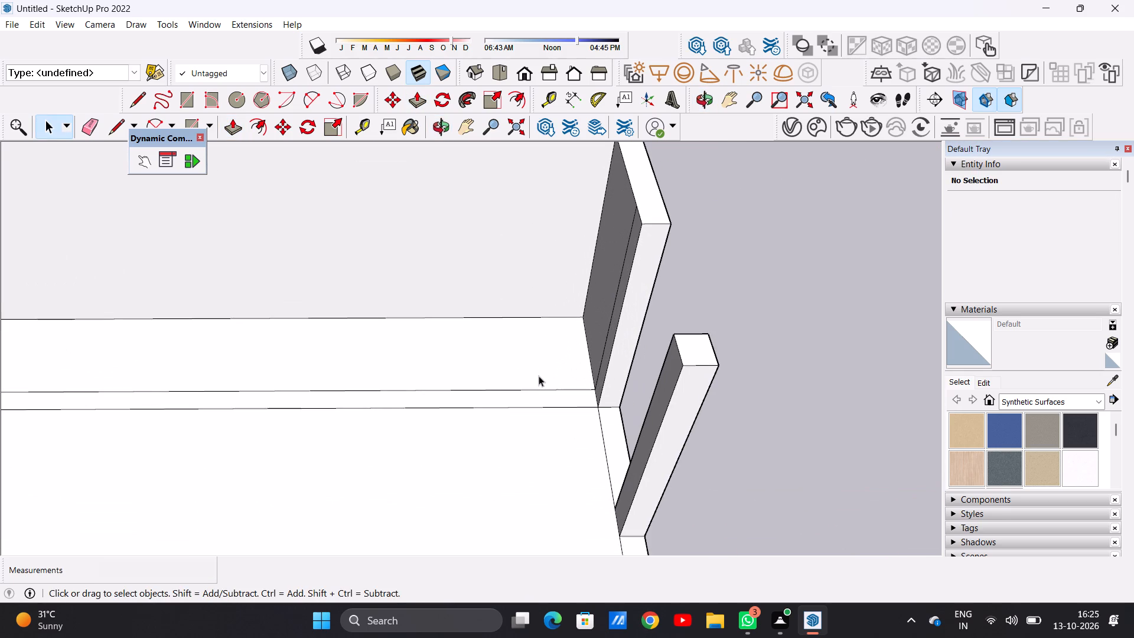
pyautogui.press('p')
pyautogui.scroll(3, 587, 393)
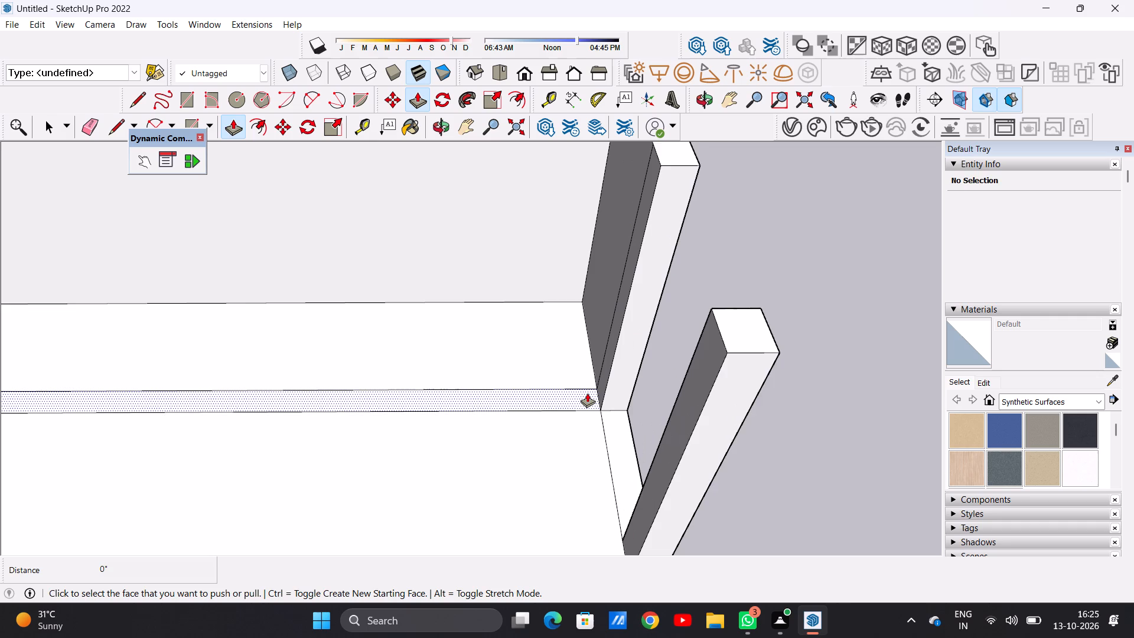
pyautogui.click(587, 393)
pyautogui.scroll(-5, 601, 313)
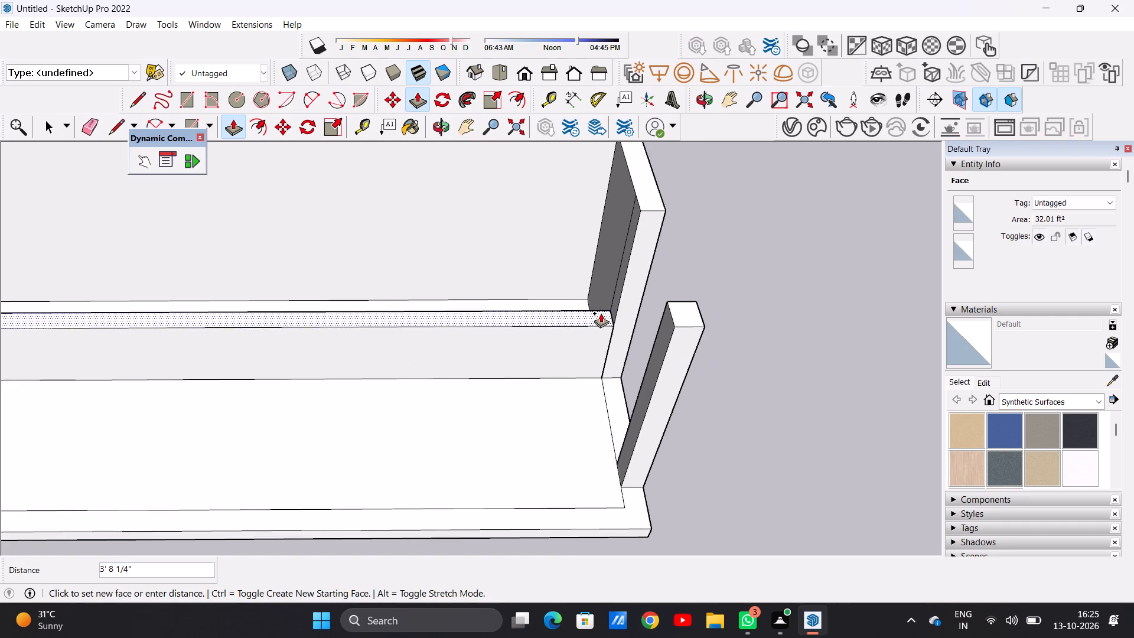
pyautogui.scroll(-7, 601, 313)
pyautogui.scroll(9, 615, 268)
pyautogui.scroll(-1, 615, 268)
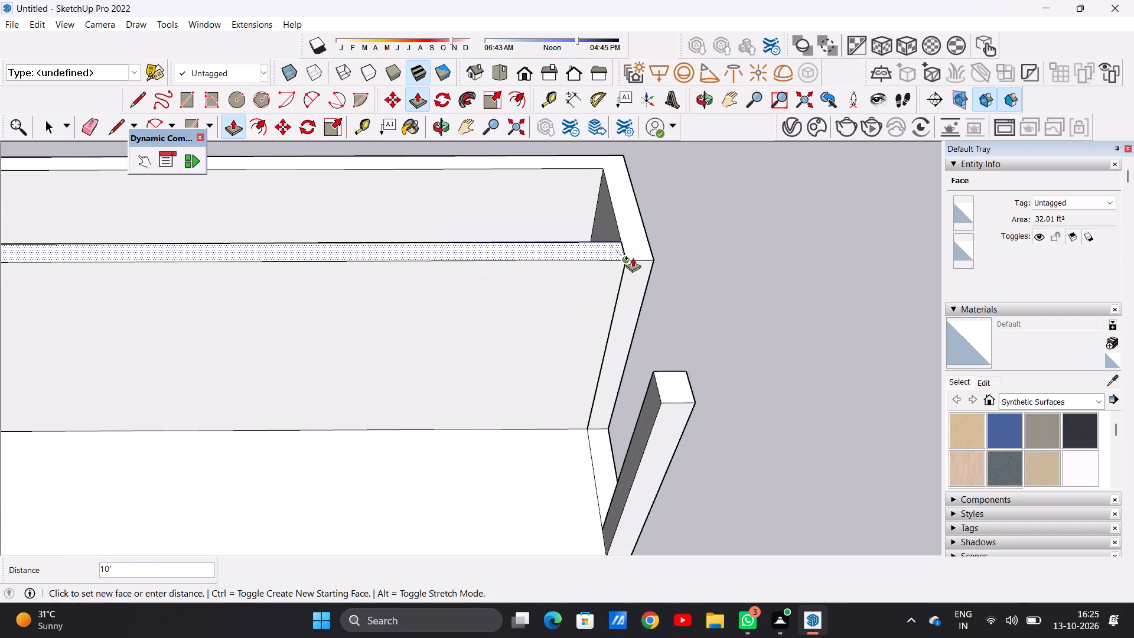
pyautogui.click(630, 259)
pyautogui.press('space')
# Draw a door rectangle about 5' 8 1/4" by 8' 6 9/16" at the base of the partition's front face, near its left end.
pyautogui.scroll(-5, 548, 362)
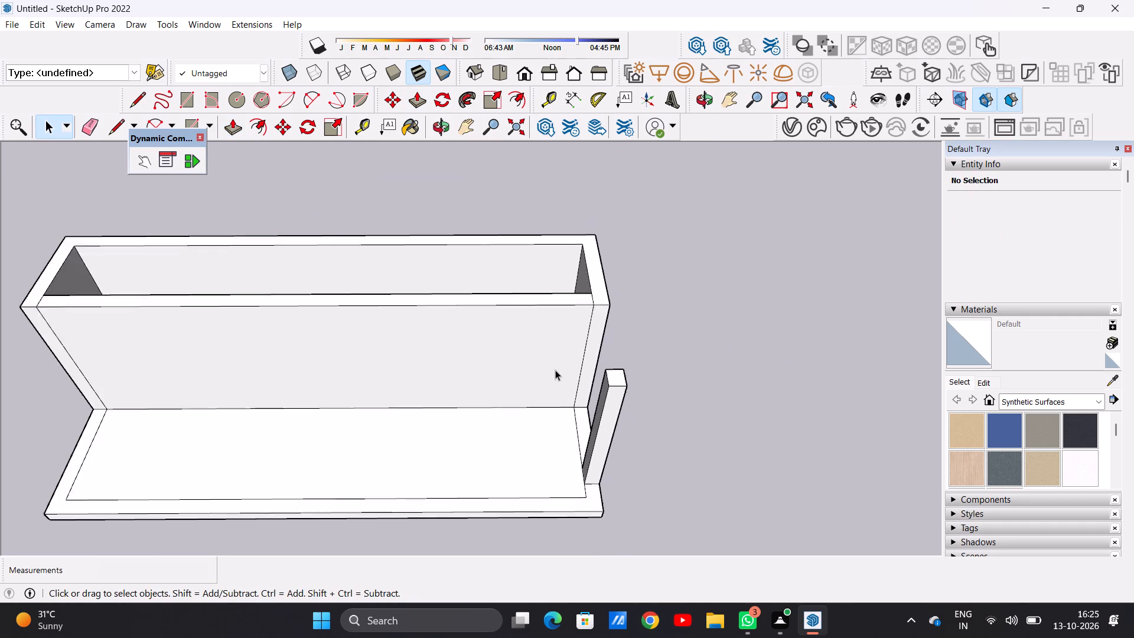
pyautogui.scroll(-3, 555, 370)
pyautogui.moveTo(552, 282); pyautogui.dragTo(553, 276, button='middle')
pyautogui.moveTo(542, 427); pyautogui.dragTo(552, 262, button='middle')
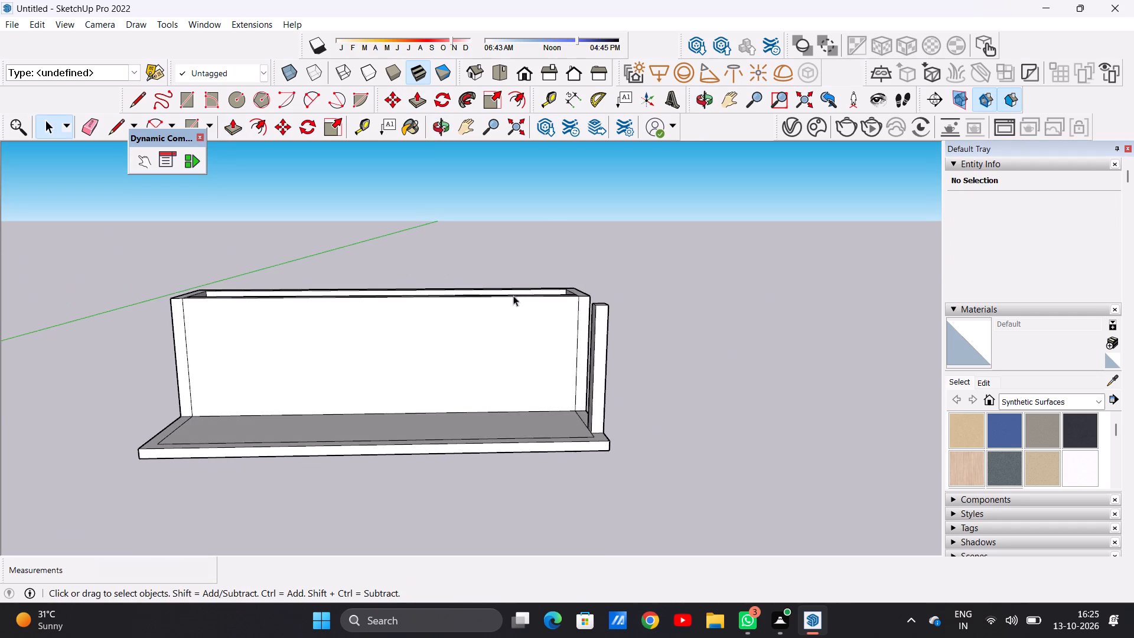
pyautogui.scroll(2, 331, 380)
pyautogui.moveTo(328, 379); pyautogui.dragTo(333, 350, button='middle')
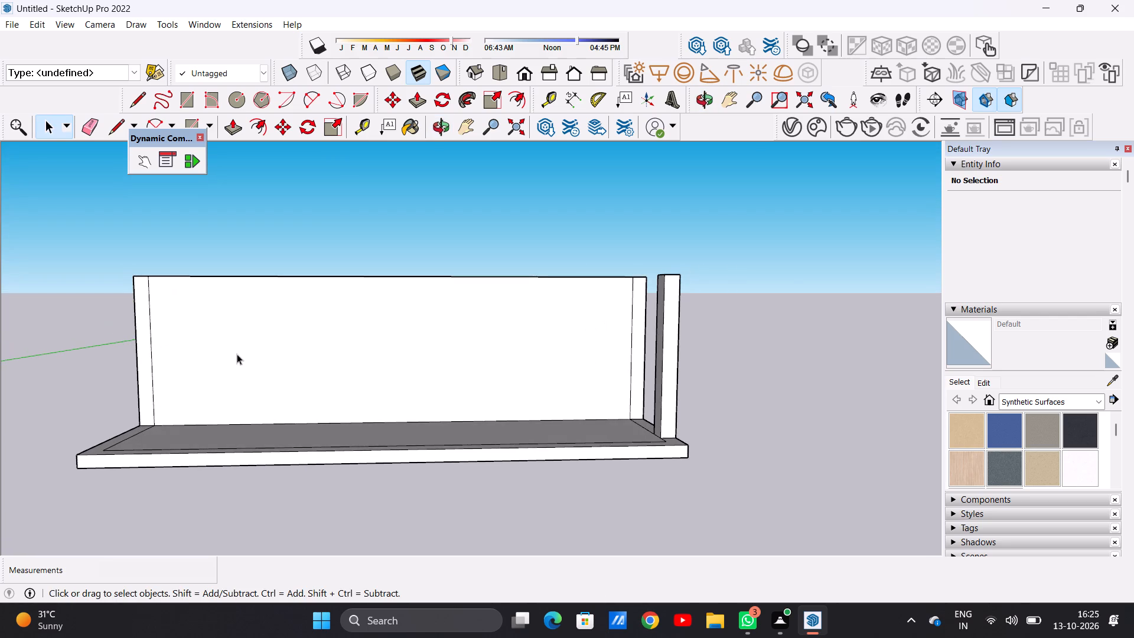
pyautogui.scroll(2, 237, 354)
pyautogui.press('r')
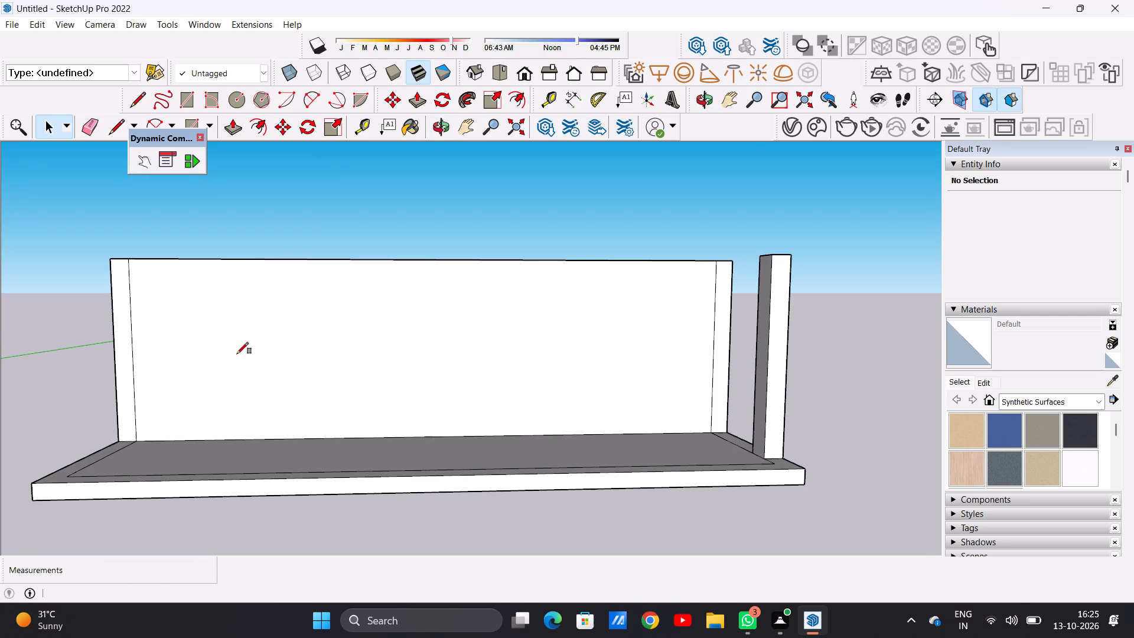
pyautogui.click(155, 440)
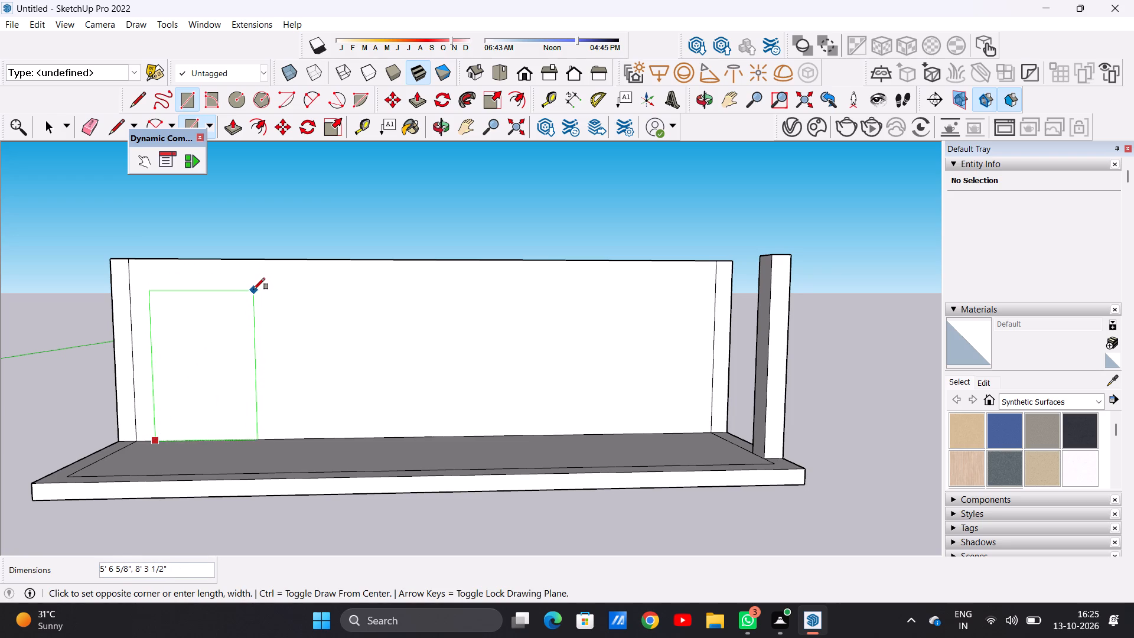
pyautogui.click(256, 286)
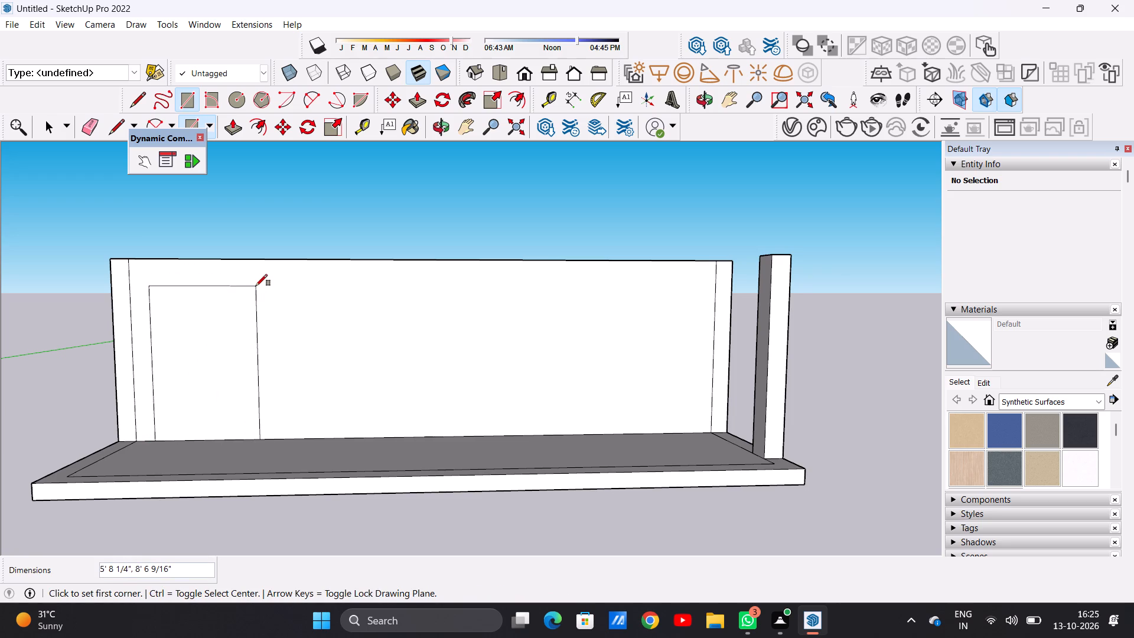
# Draw a second door rectangle about 5' 9 9/16" by 8' 8 5/16" at the partition's base, just right of its middle.
pyautogui.click(442, 434)
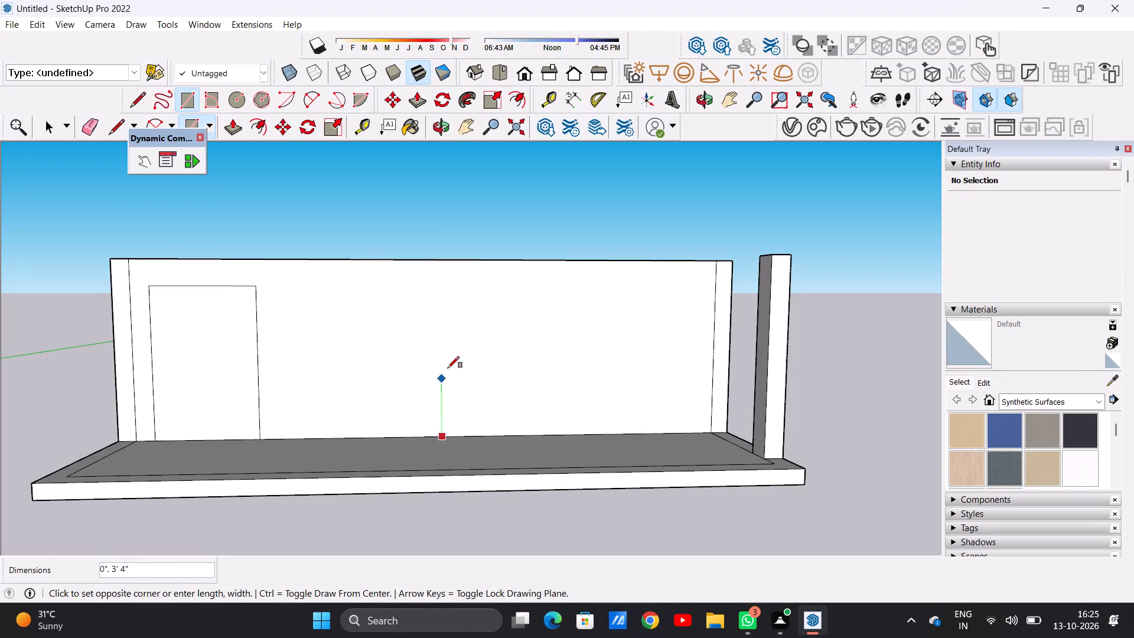
pyautogui.click(544, 284)
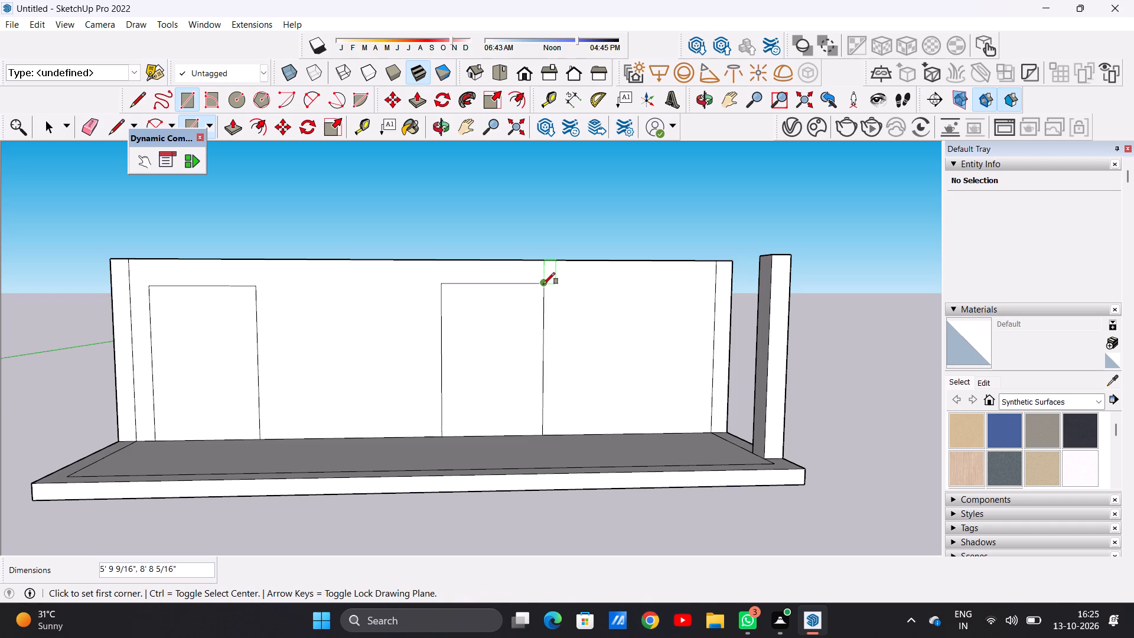
pyautogui.press('space')
# Move the second door rectangle a short distance along the partition's base toward the first door rectangle.
pyautogui.scroll(-7, 343, 408)
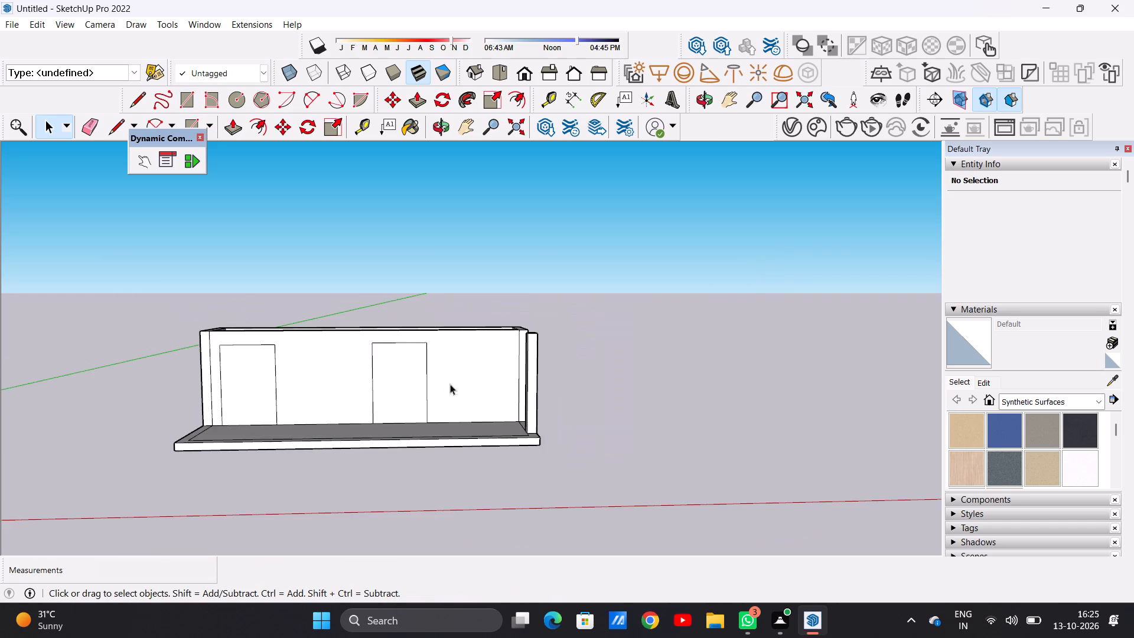
pyautogui.scroll(5, 471, 382)
pyautogui.moveTo(471, 401); pyautogui.dragTo(460, 471, button='middle')
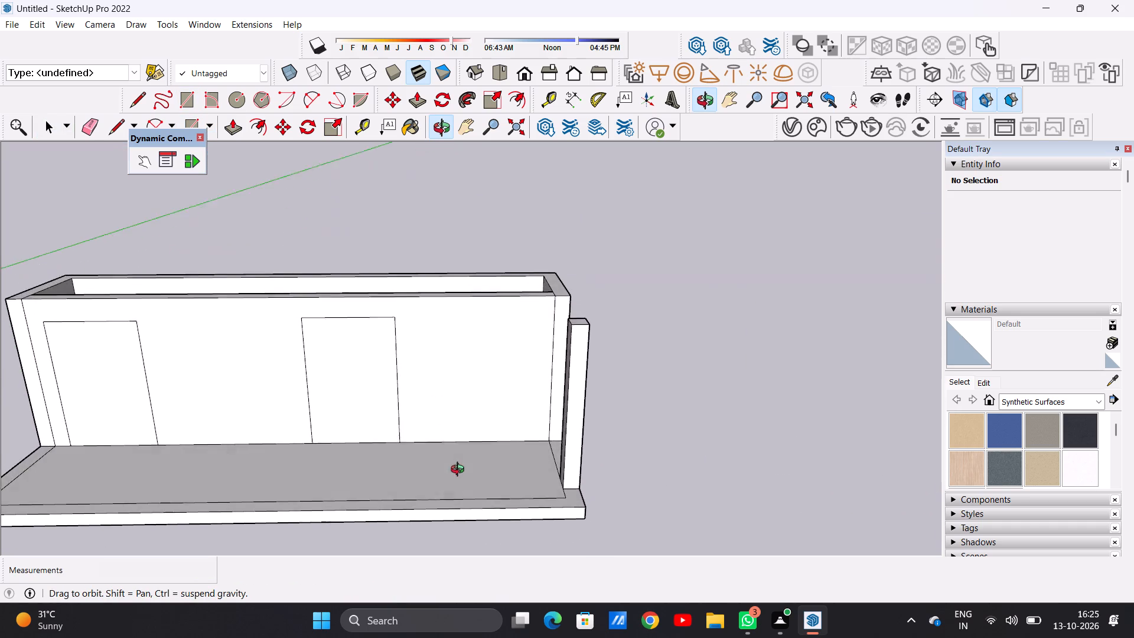
pyautogui.moveTo(460, 471); pyautogui.dragTo(464, 477, button='middle')
pyautogui.scroll(-2, 485, 422)
pyautogui.scroll(3, 379, 414)
pyautogui.doubleClick(379, 414)
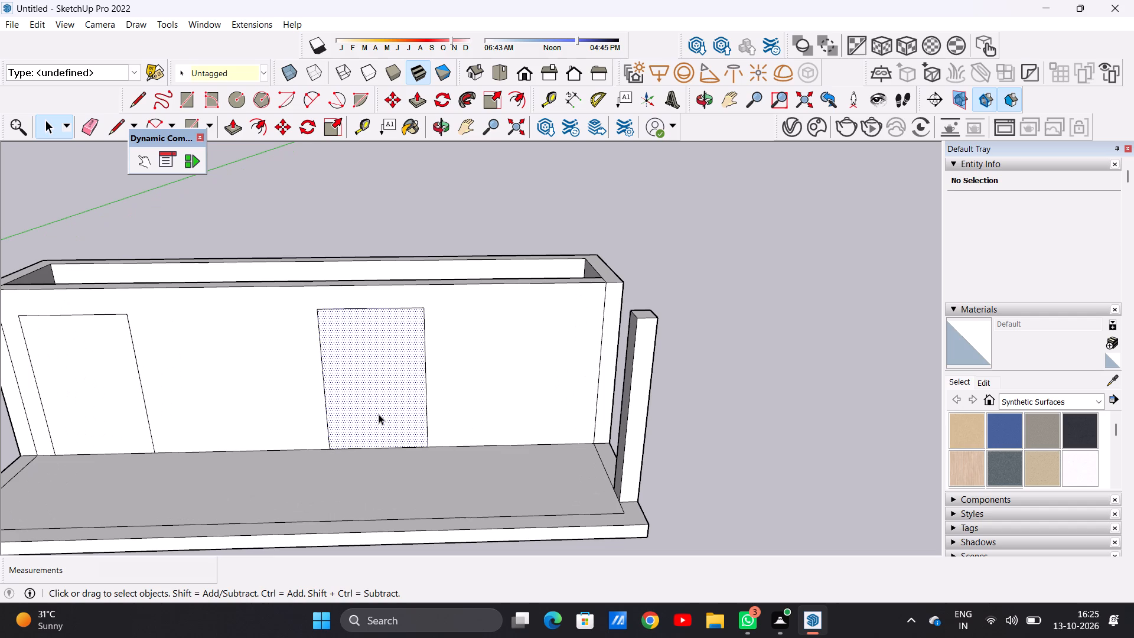
pyautogui.press('m')
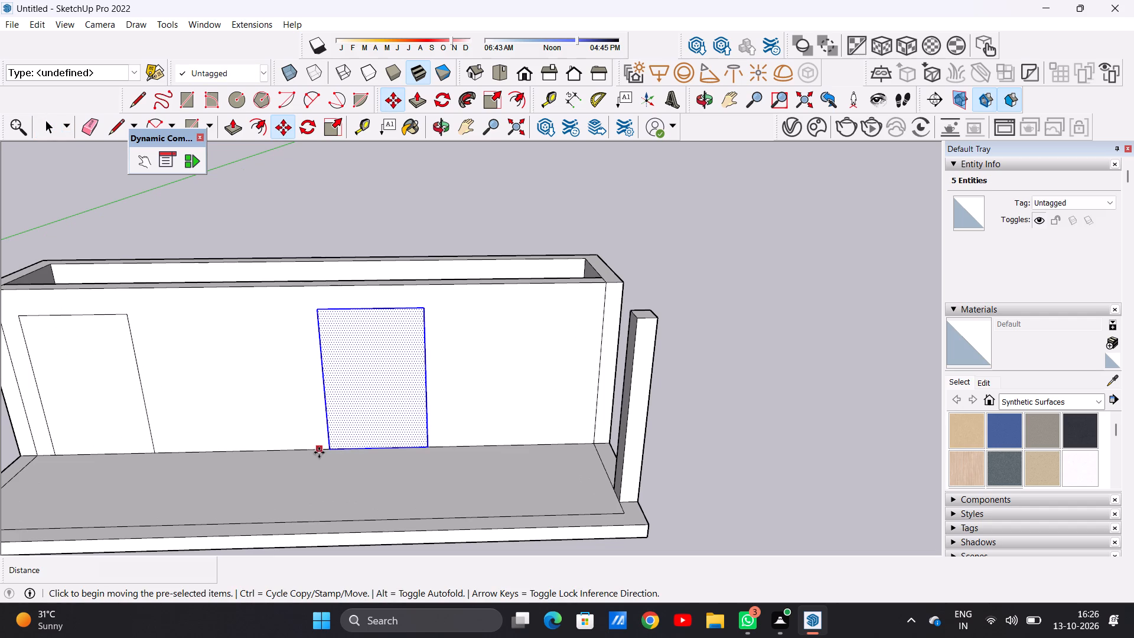
pyautogui.click(330, 451)
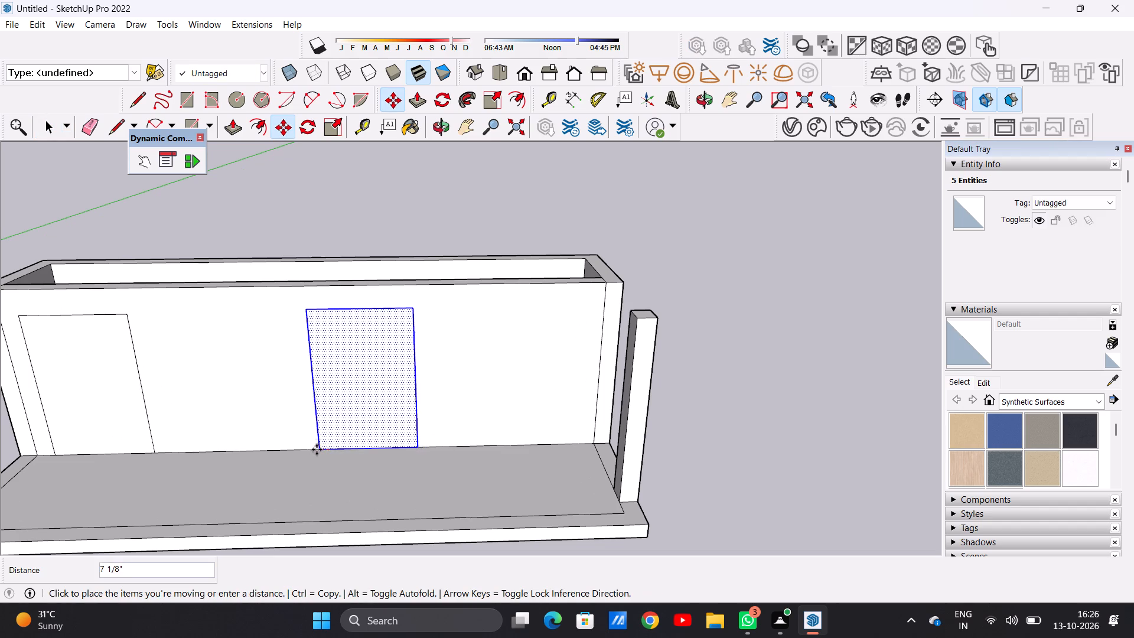
pyautogui.click(302, 450)
pyautogui.press('space')
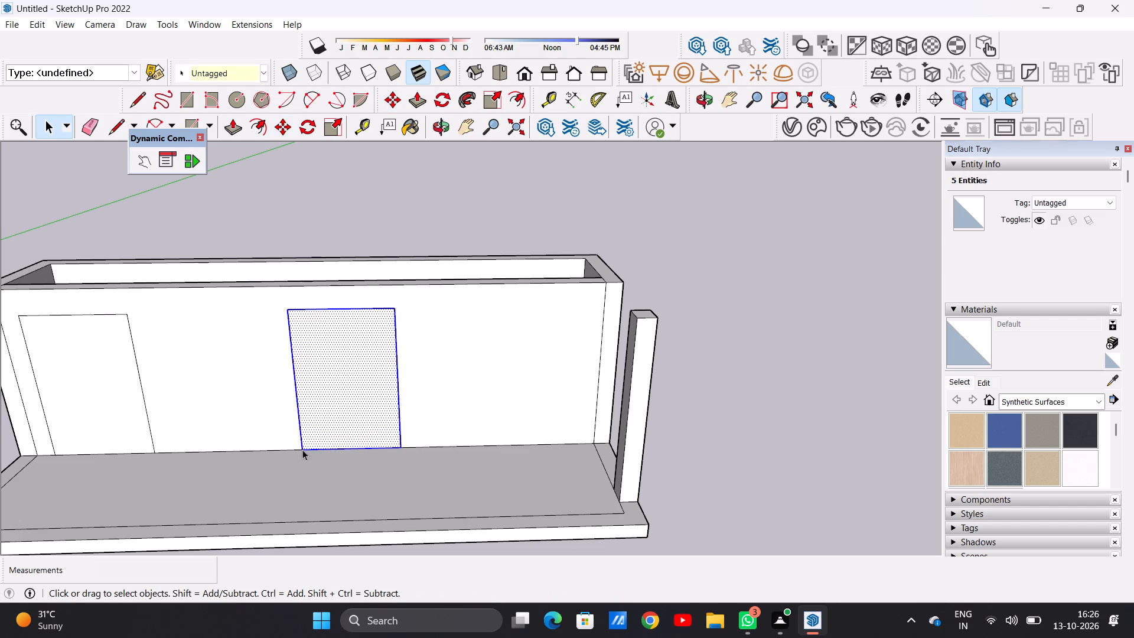
pyautogui.click(463, 197)
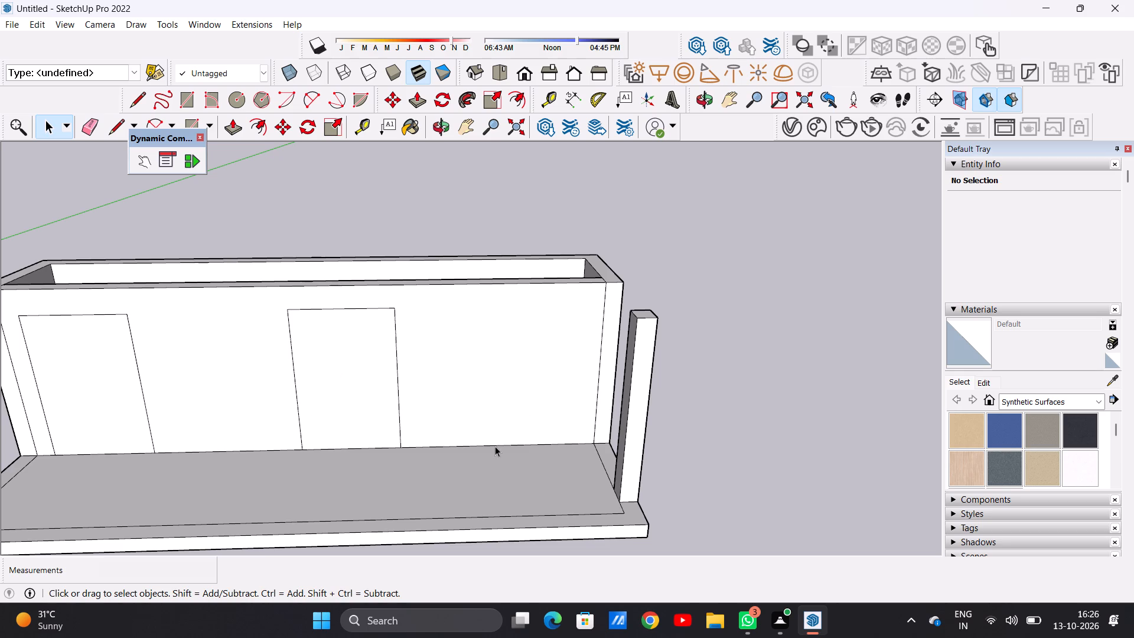
# Draw a window rectangle of about 50.6 ft² on the partition between the second door and the right-hand side wall, above the floor.
pyautogui.moveTo(495, 447); pyautogui.dragTo(488, 370, button='middle')
pyautogui.scroll(2, 488, 363)
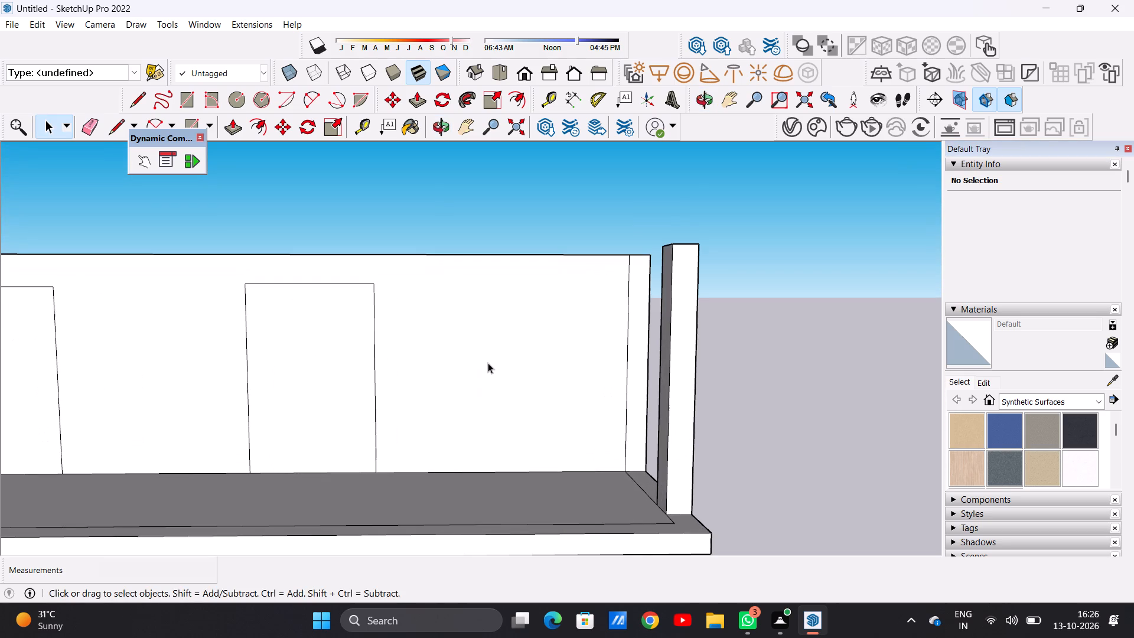
pyautogui.press('r')
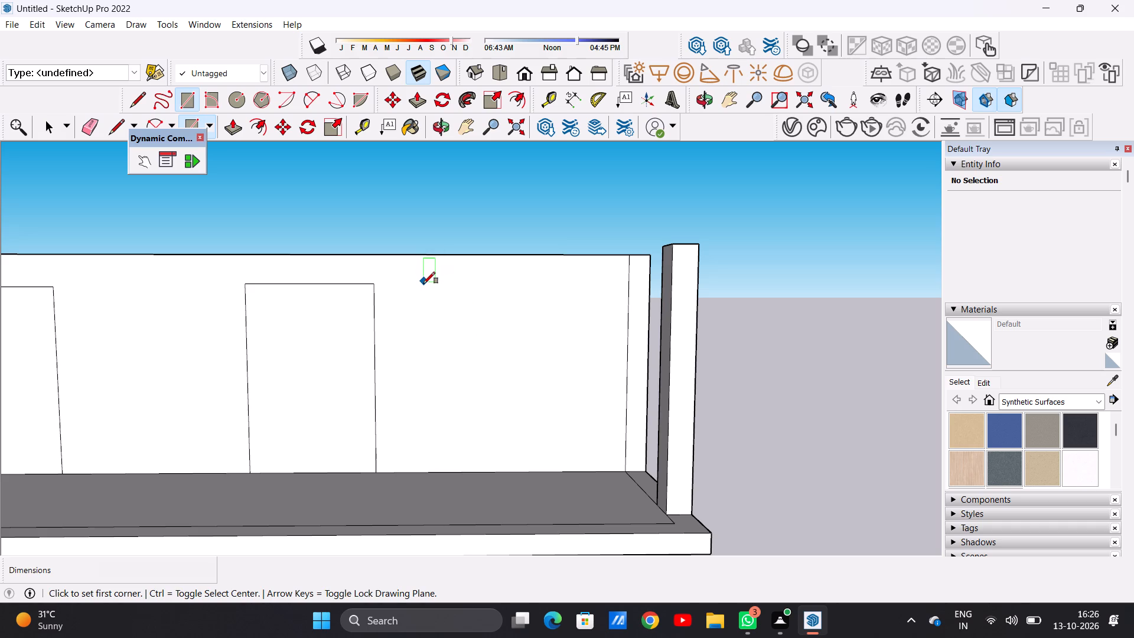
pyautogui.click(423, 283)
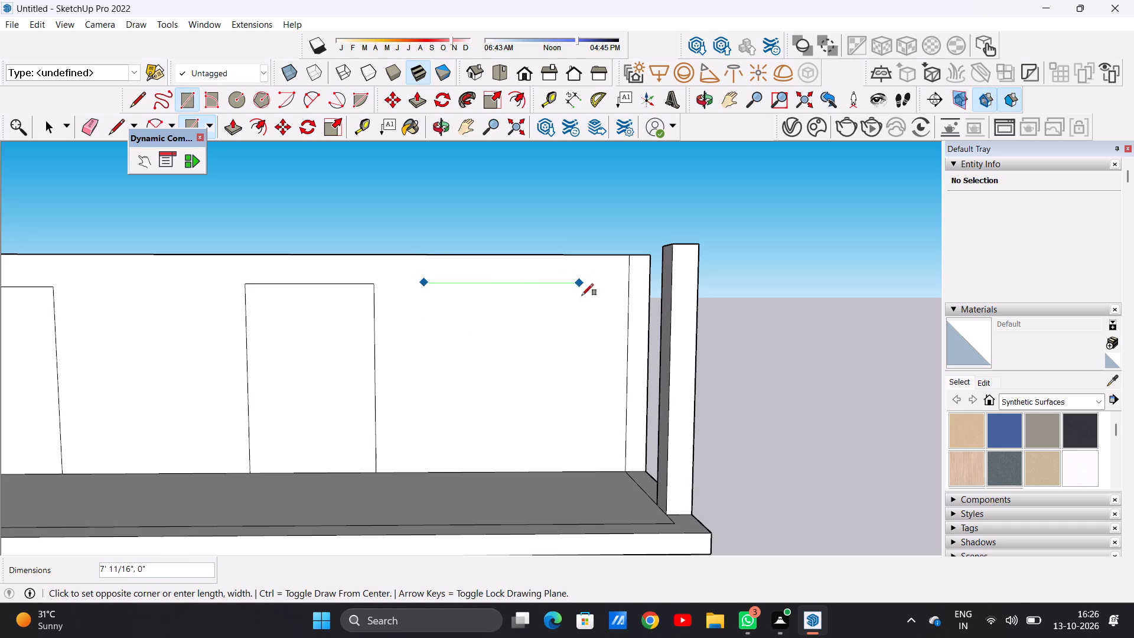
pyautogui.click(593, 424)
pyautogui.press('space')
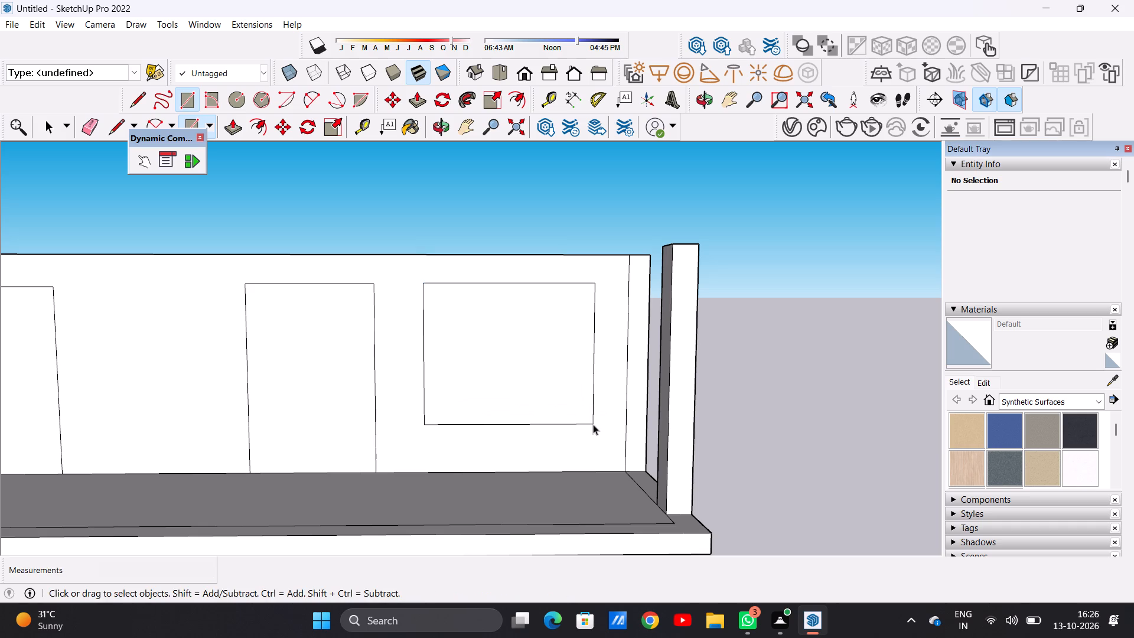
# Offset the window rectangle inward about 5 1/8" to outline its frame.
pyautogui.write('of')
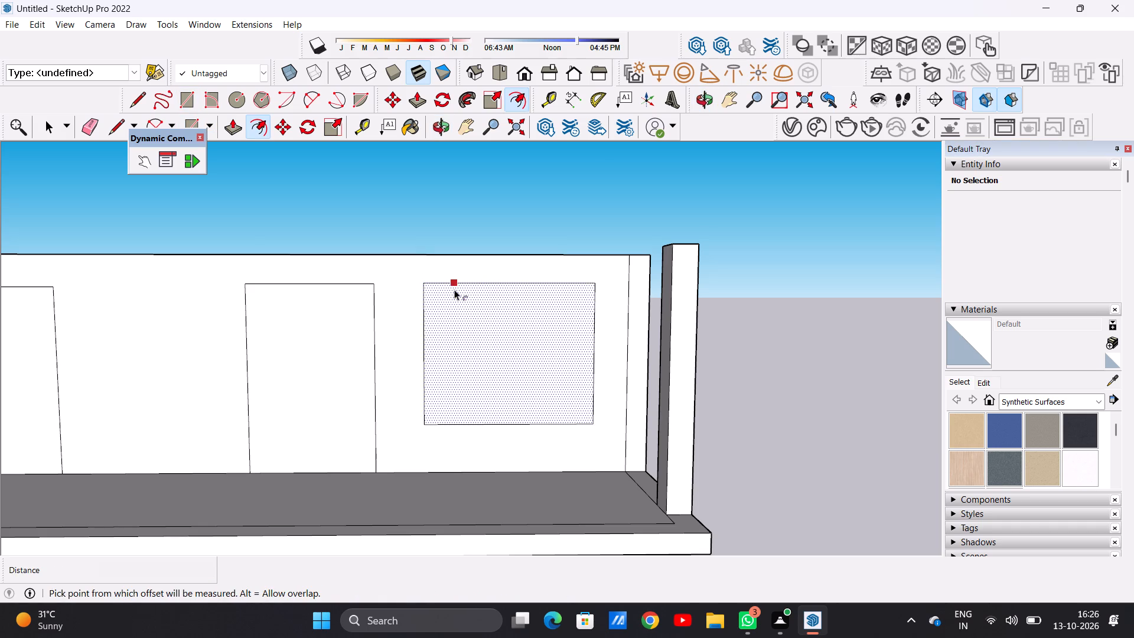
pyautogui.click(454, 289)
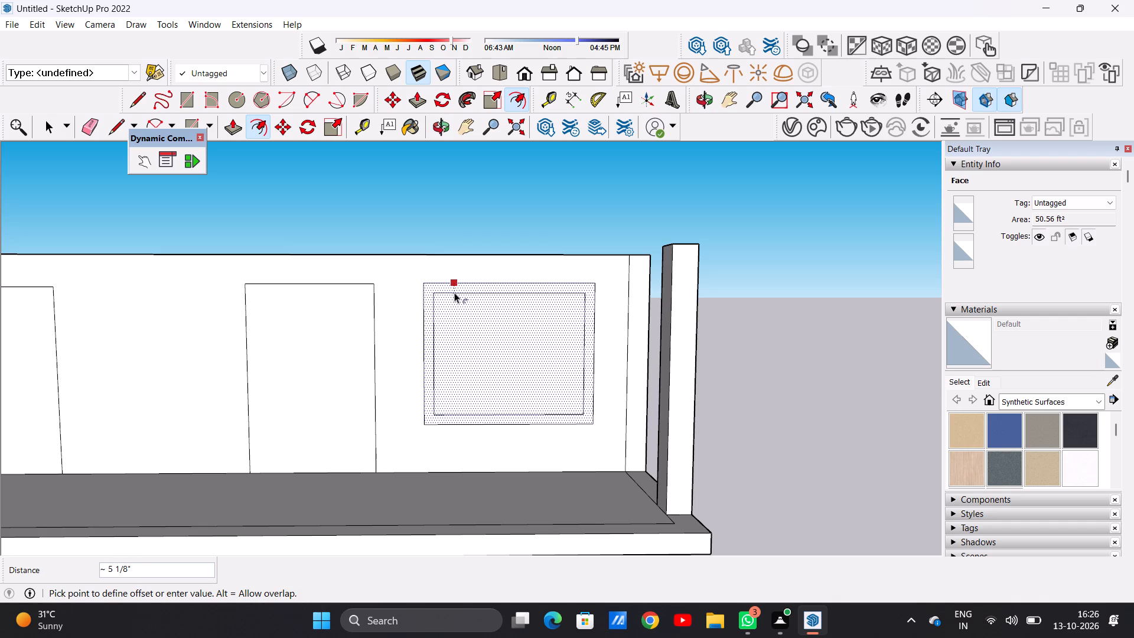
pyautogui.click(454, 292)
pyautogui.press('space')
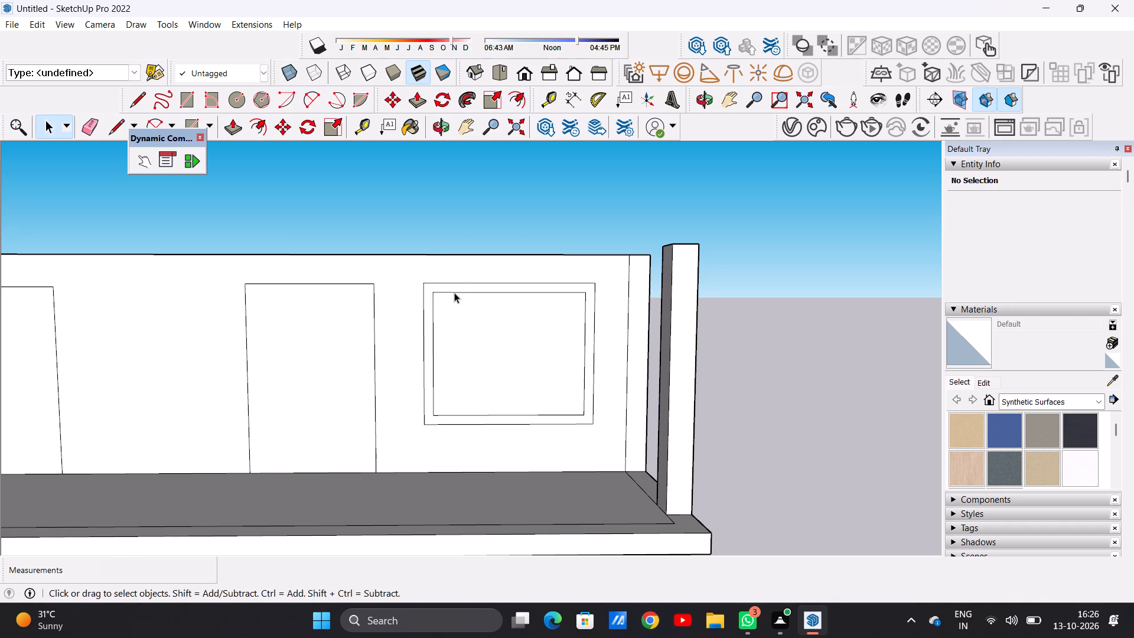
# Draw two closely spaced vertical lines about 5' 7 5/8" long inside the window frame, forming a mullion about a quarter across.
pyautogui.press('l')
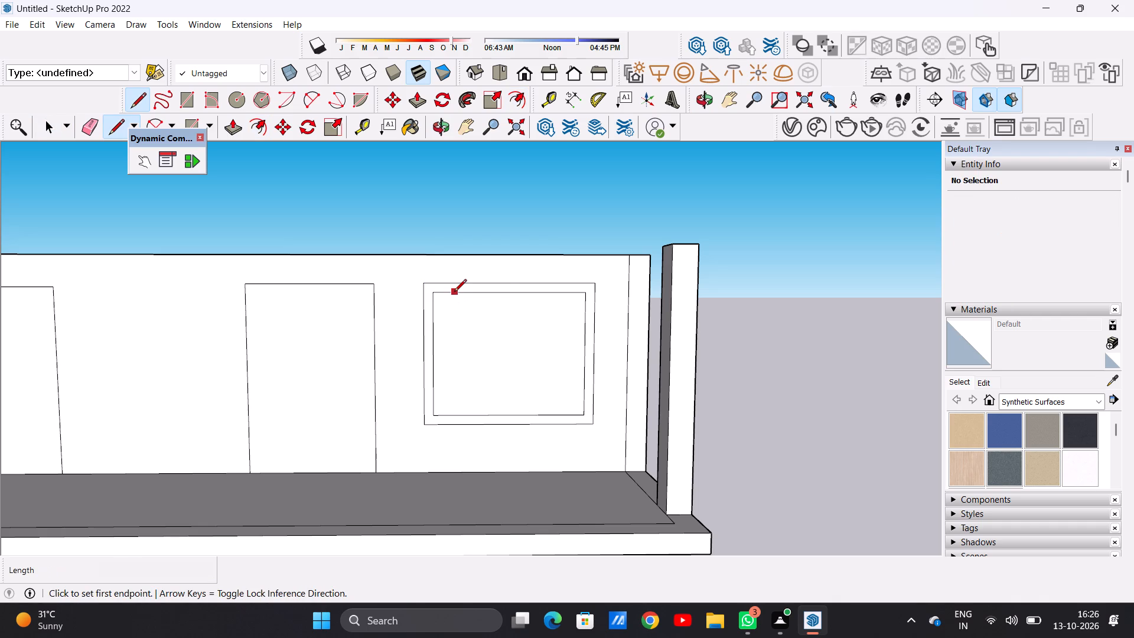
pyautogui.scroll(4, 483, 321)
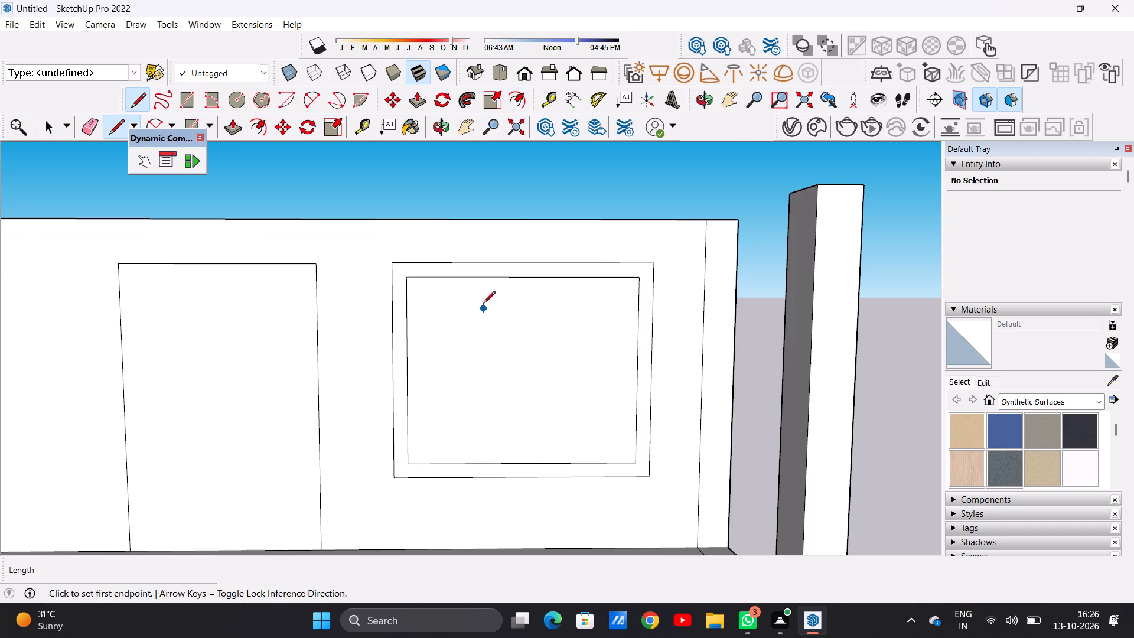
pyautogui.click(471, 279)
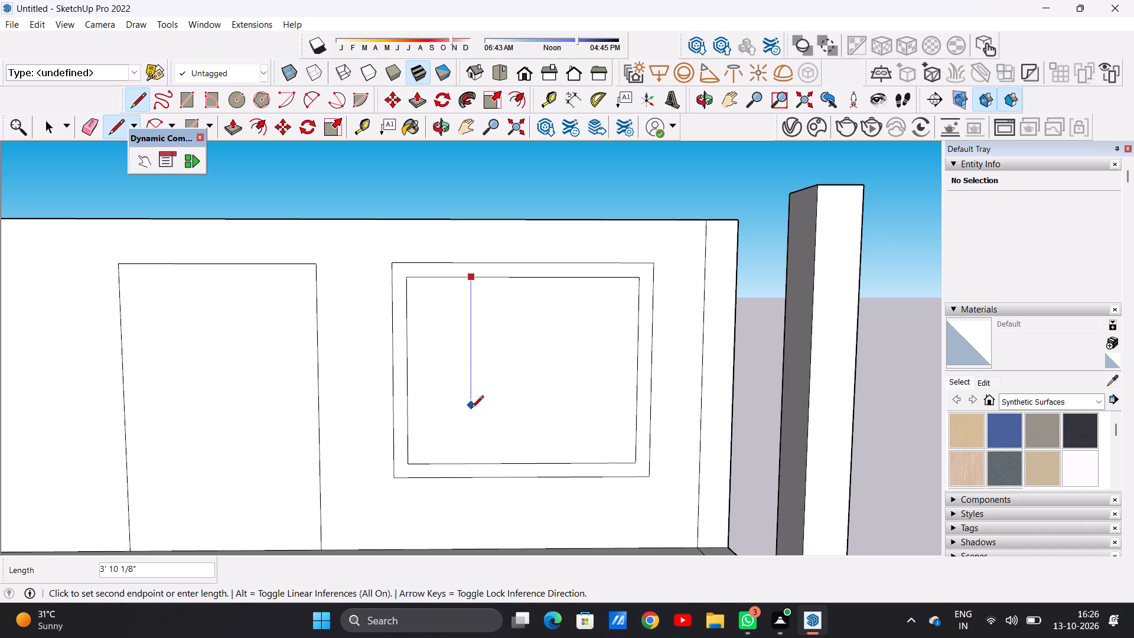
pyautogui.click(472, 464)
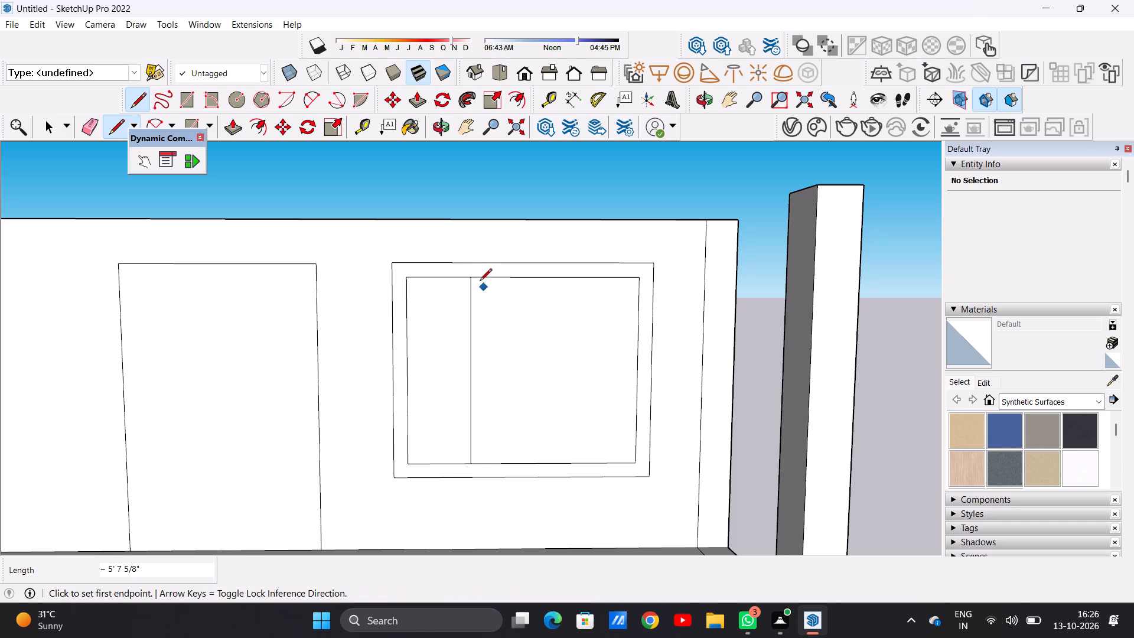
pyautogui.scroll(5, 475, 276)
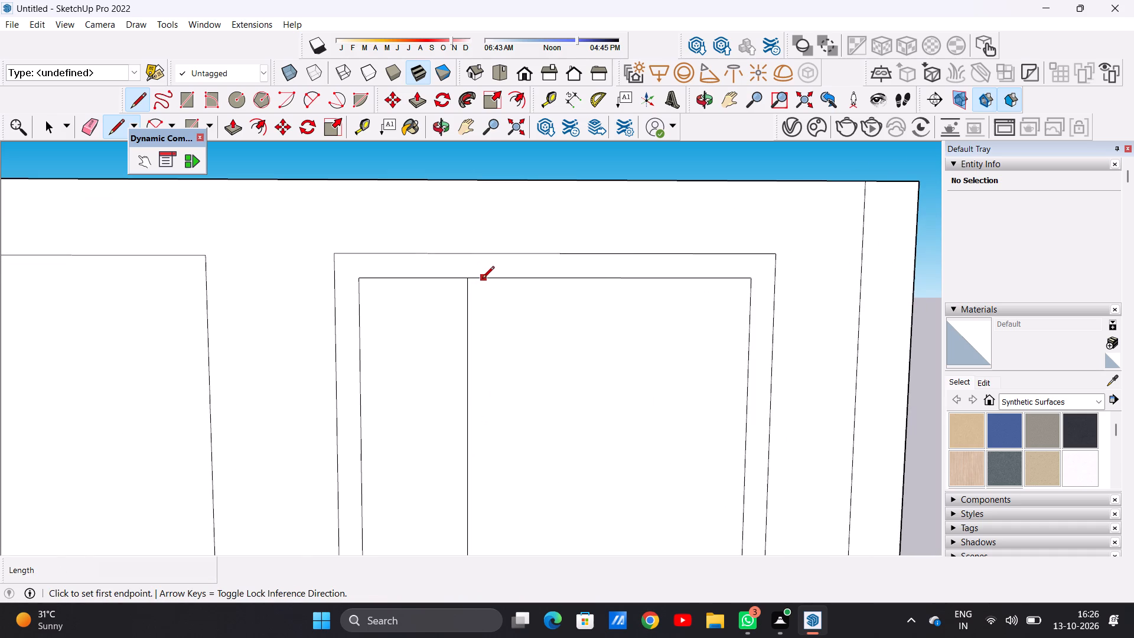
pyautogui.click(481, 281)
pyautogui.scroll(-11, 493, 316)
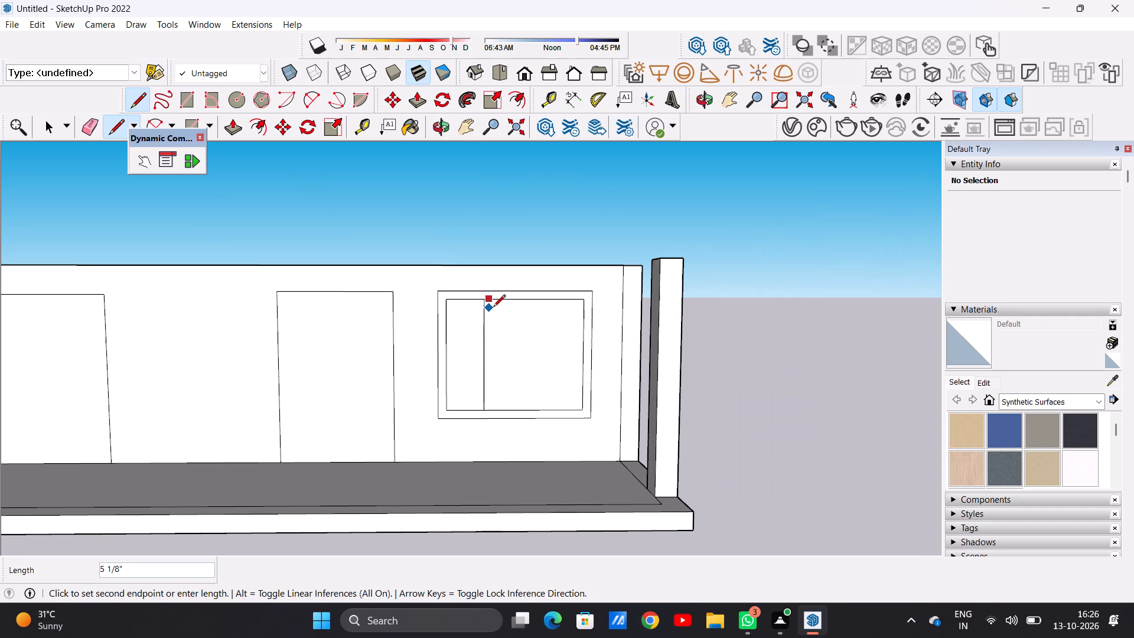
pyautogui.scroll(7, 496, 415)
pyautogui.scroll(-1, 496, 415)
pyautogui.scroll(3, 496, 415)
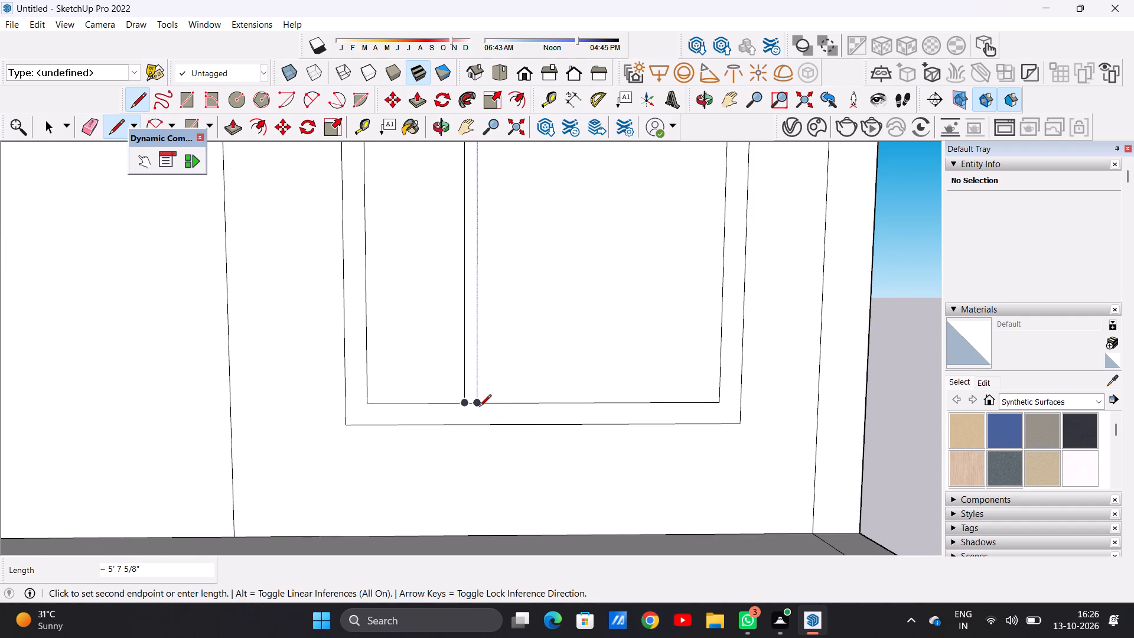
pyautogui.click(479, 408)
pyautogui.press('space')
pyautogui.scroll(-6, 479, 408)
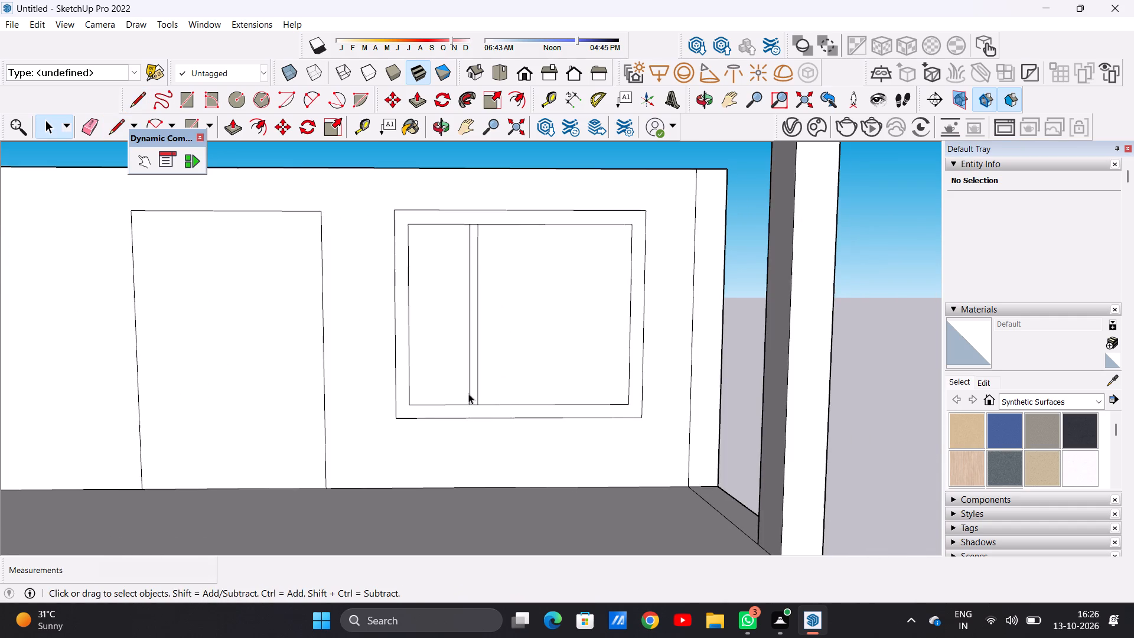
# Copy the mullion strip about 2' 9 3/8" along the window's inner bottom edge toward the right-hand side wall.
pyautogui.scroll(5, 468, 393)
pyautogui.scroll(-1, 468, 393)
pyautogui.scroll(5, 468, 393)
pyautogui.tripleClick(486, 403)
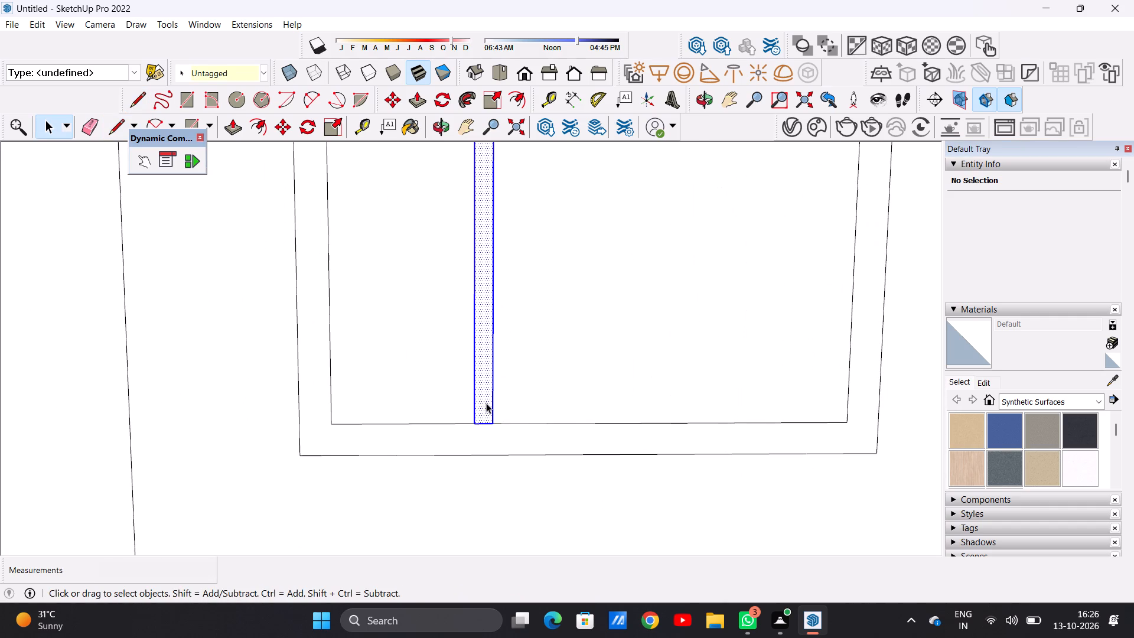
pyautogui.scroll(-13, 486, 403)
pyautogui.click(778, 325)
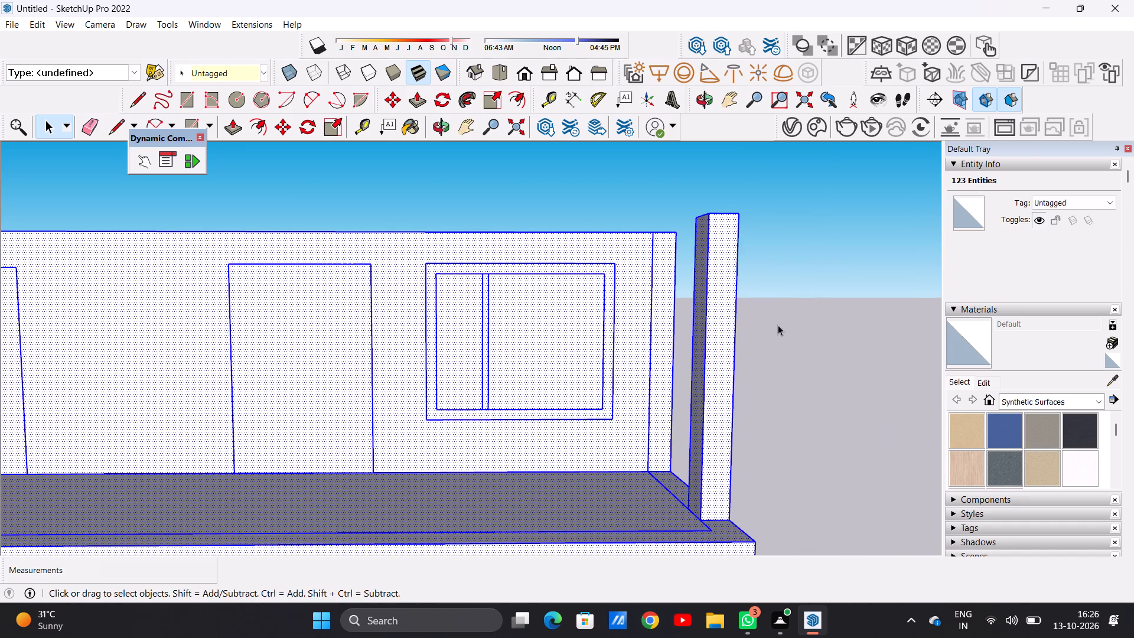
pyautogui.scroll(8, 480, 375)
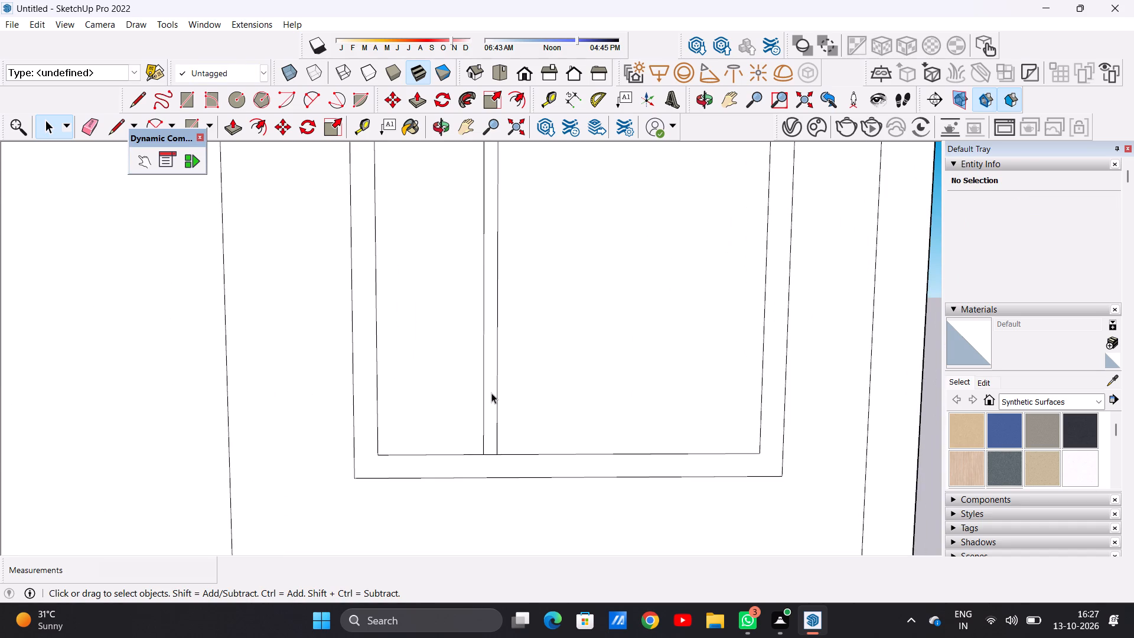
pyautogui.doubleClick(491, 393)
pyautogui.press('m')
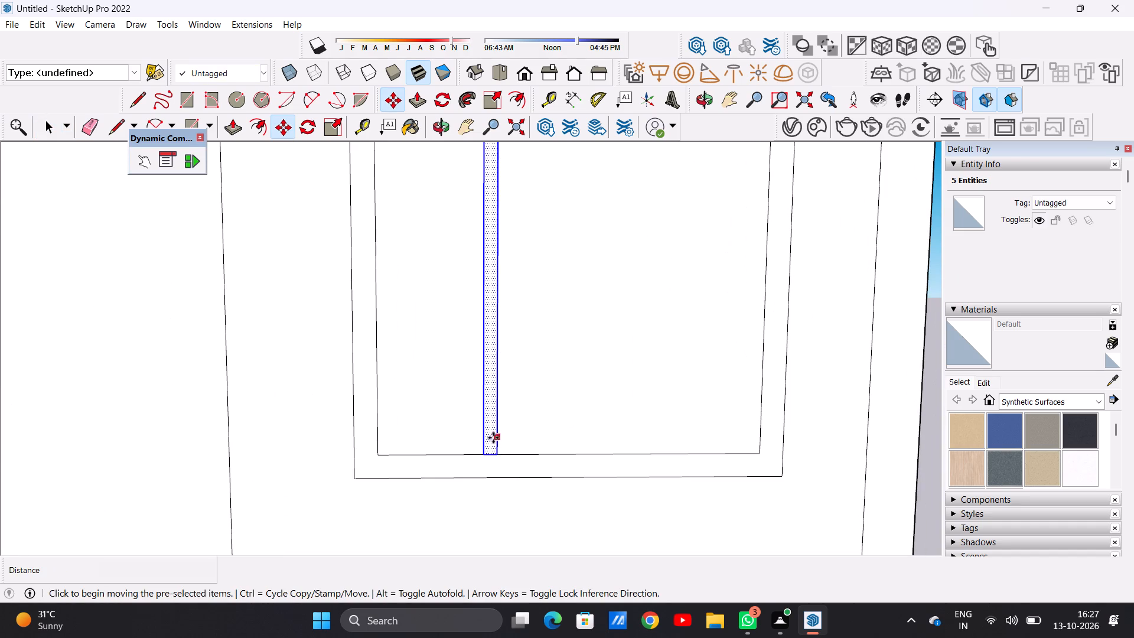
pyautogui.click(495, 457)
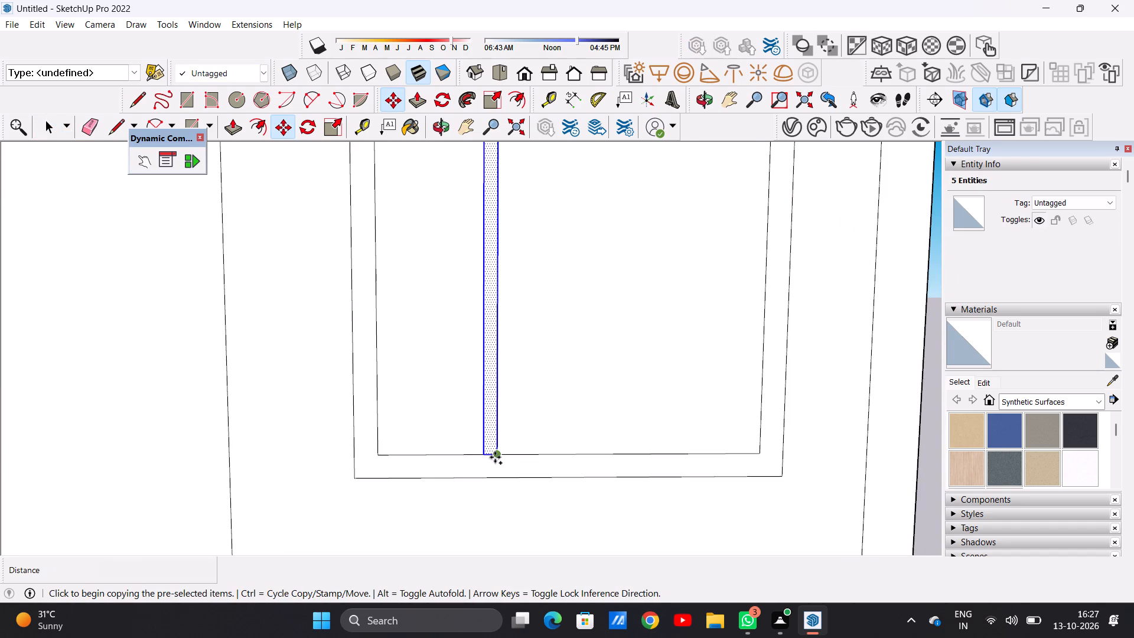
pyautogui.click(650, 458)
pyautogui.press('space')
pyautogui.scroll(-8, 481, 410)
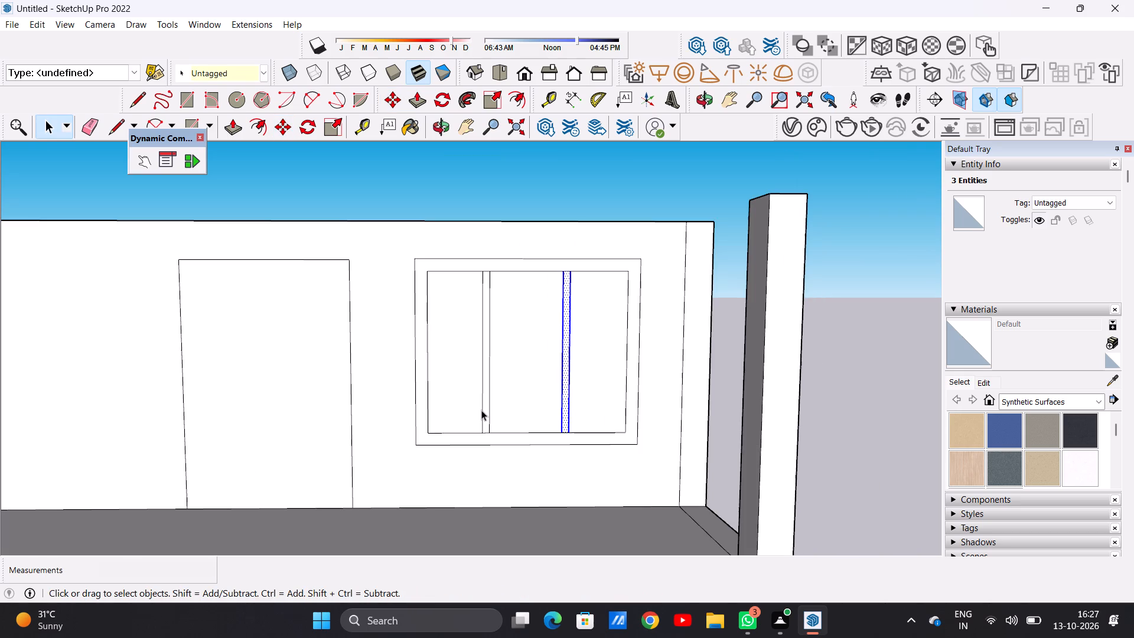
pyautogui.click(791, 285)
# Draw a vertical line about 8' 8 5/16" long on the second door, from its top edge to the floor, nearer its left side.
pyautogui.scroll(-2, 462, 349)
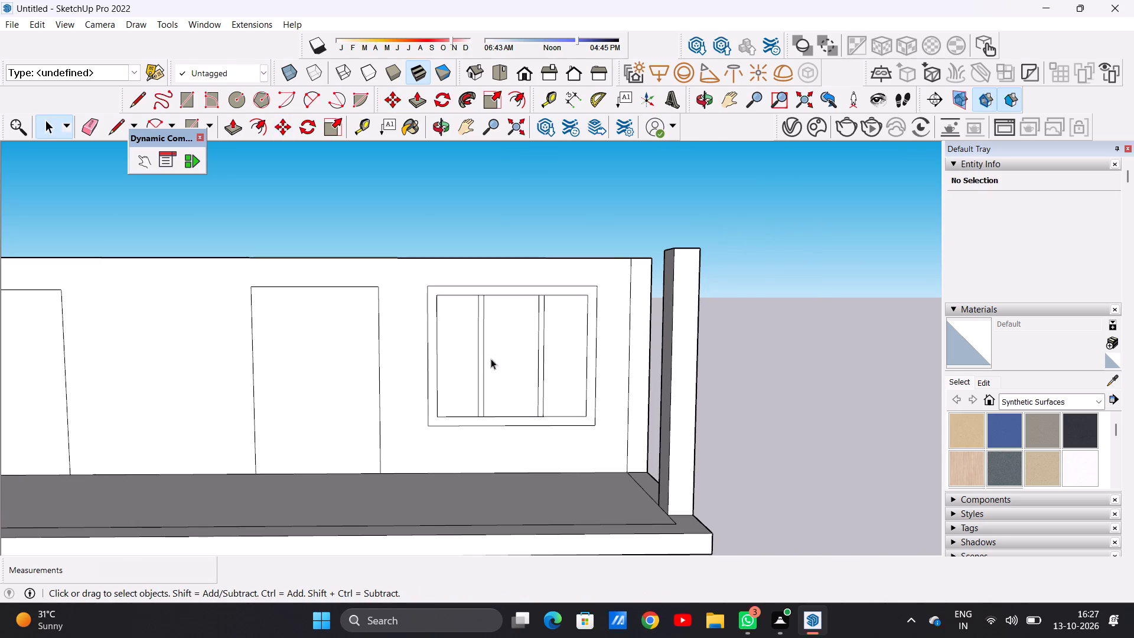
pyautogui.scroll(3, 601, 368)
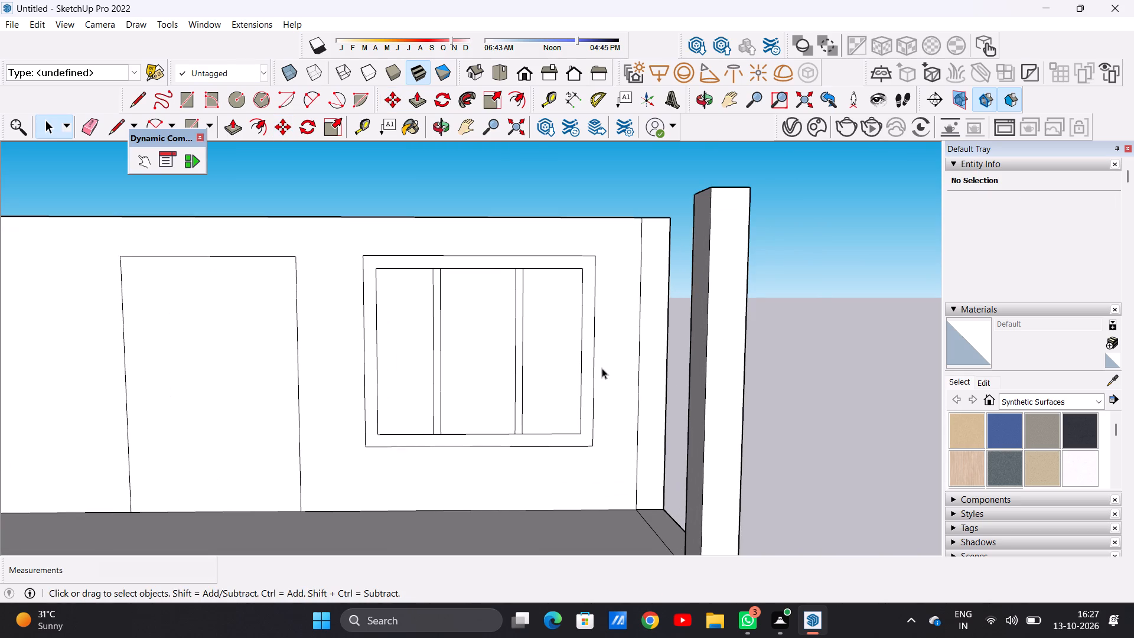
pyautogui.scroll(-5, 522, 383)
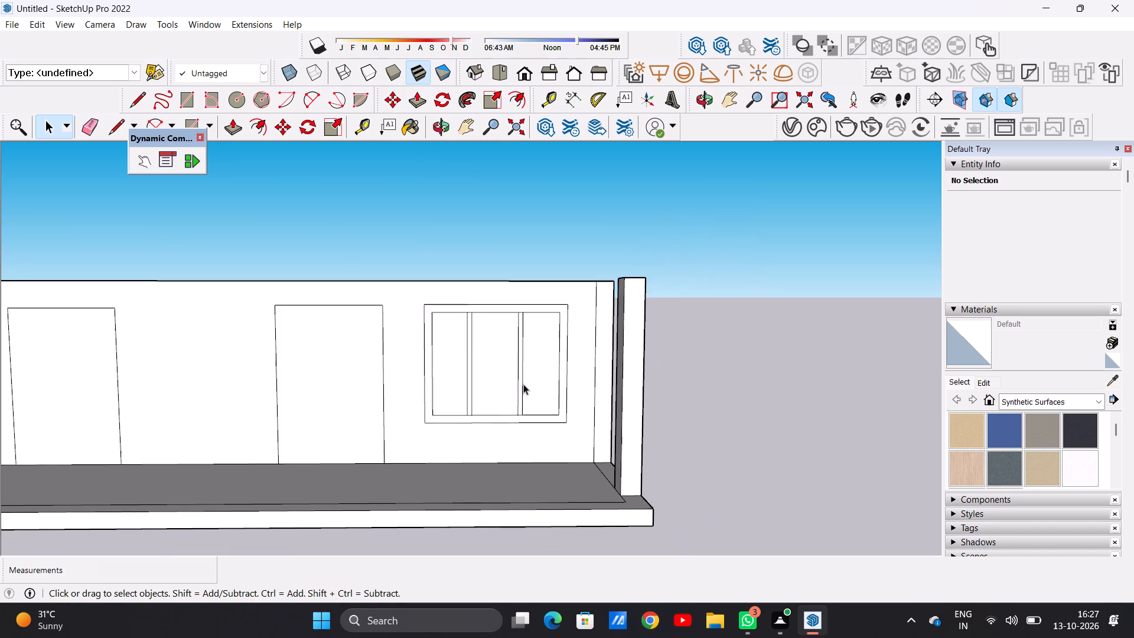
pyautogui.scroll(-3, 524, 384)
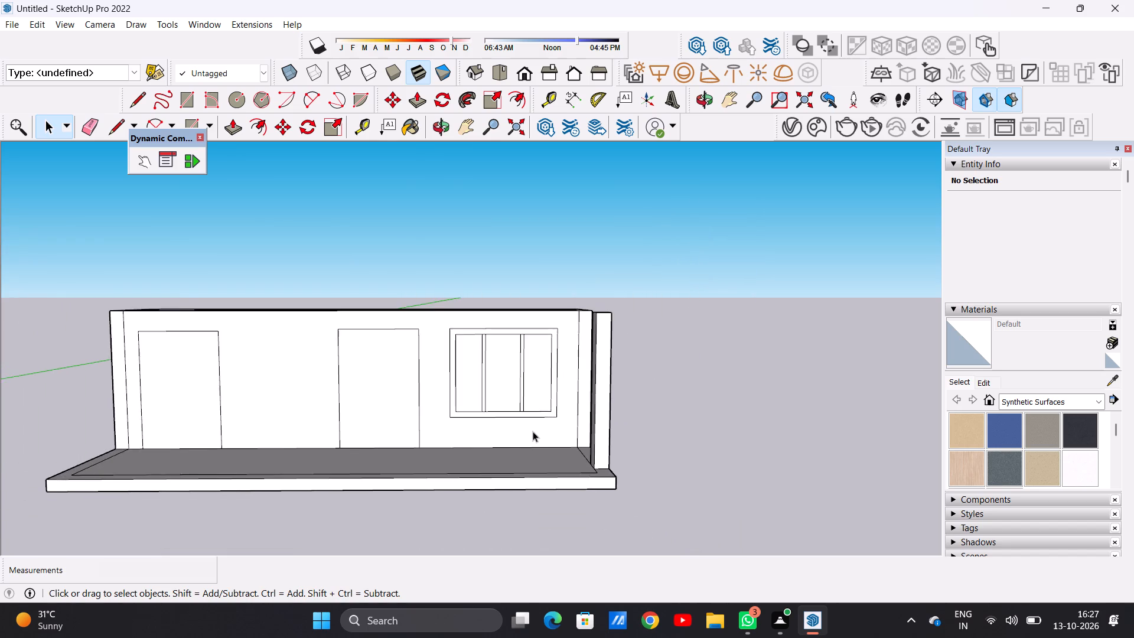
pyautogui.scroll(-3, 533, 431)
pyautogui.scroll(7, 302, 403)
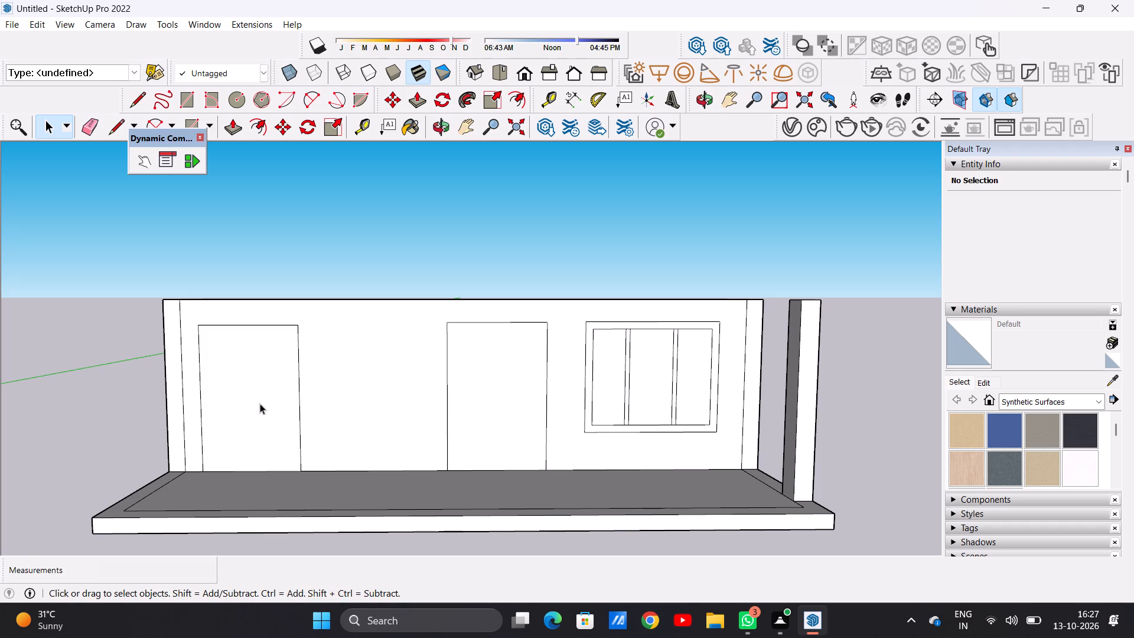
pyautogui.scroll(3, 520, 361)
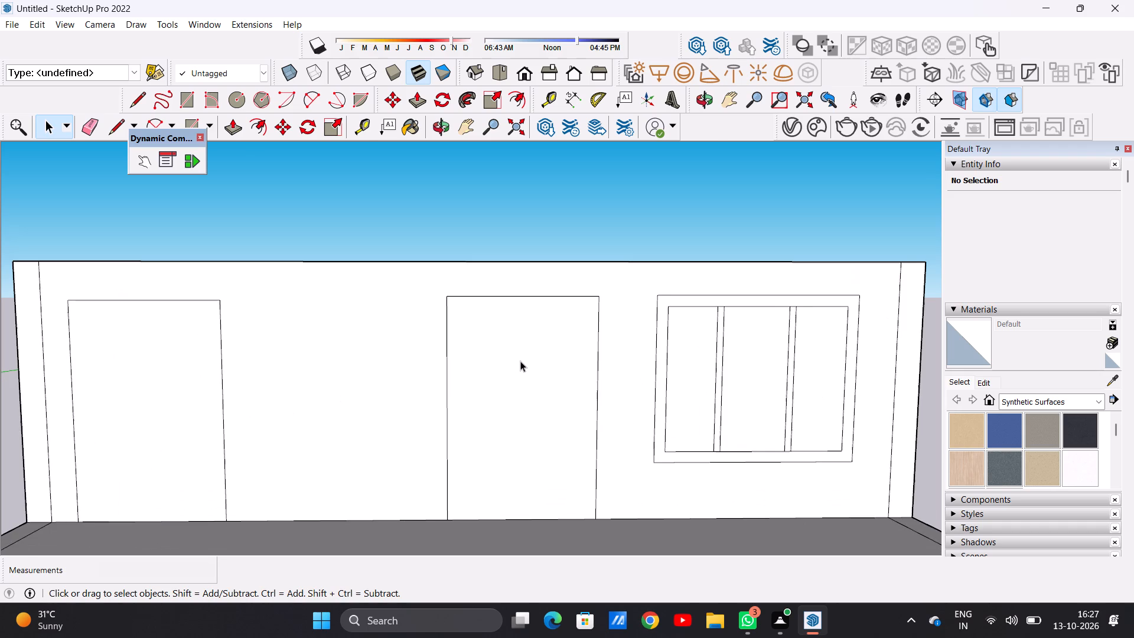
pyautogui.press('l')
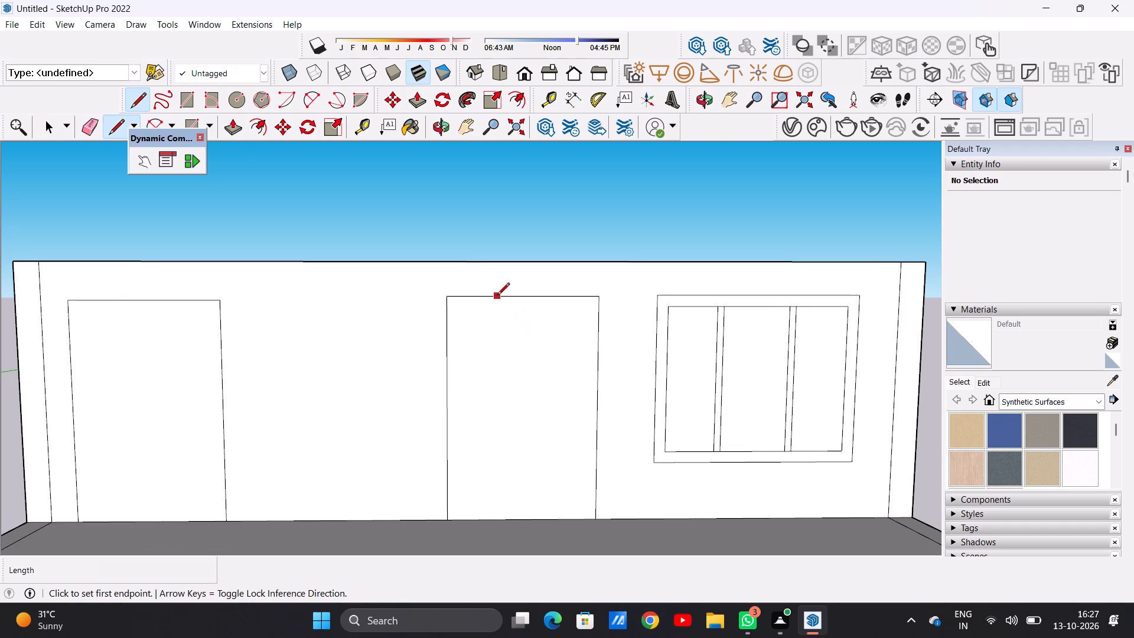
pyautogui.click(488, 294)
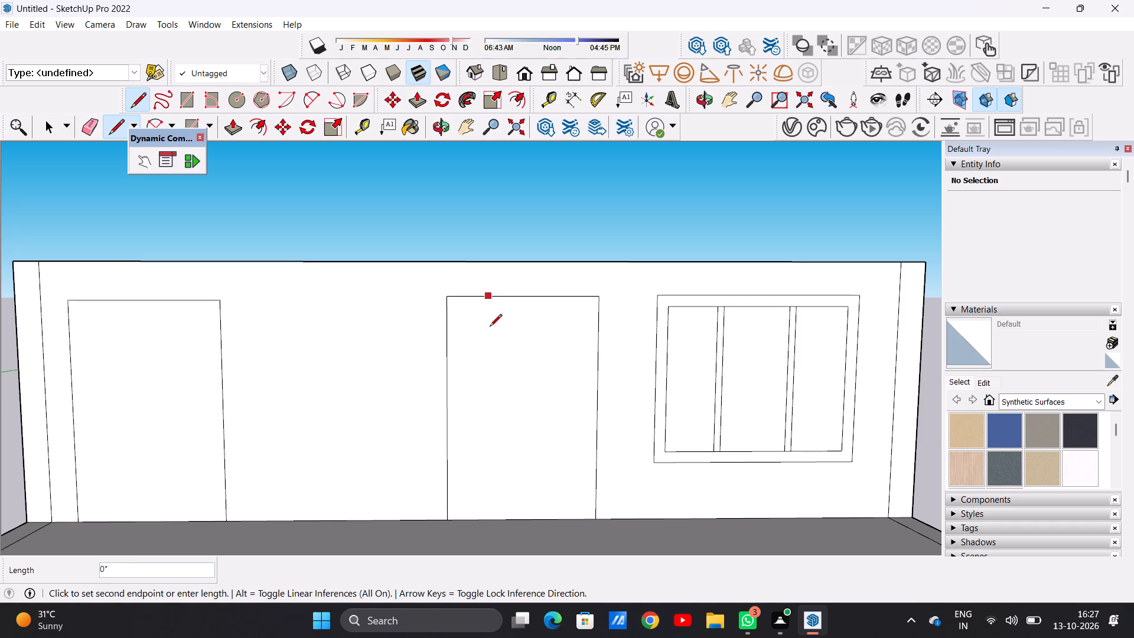
pyautogui.click(485, 523)
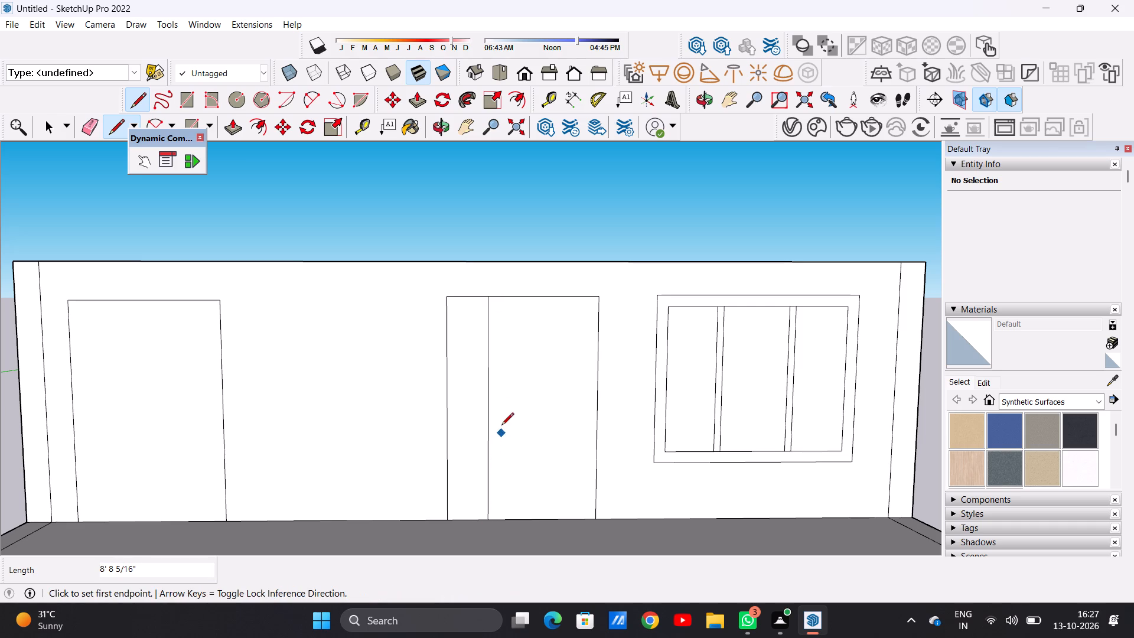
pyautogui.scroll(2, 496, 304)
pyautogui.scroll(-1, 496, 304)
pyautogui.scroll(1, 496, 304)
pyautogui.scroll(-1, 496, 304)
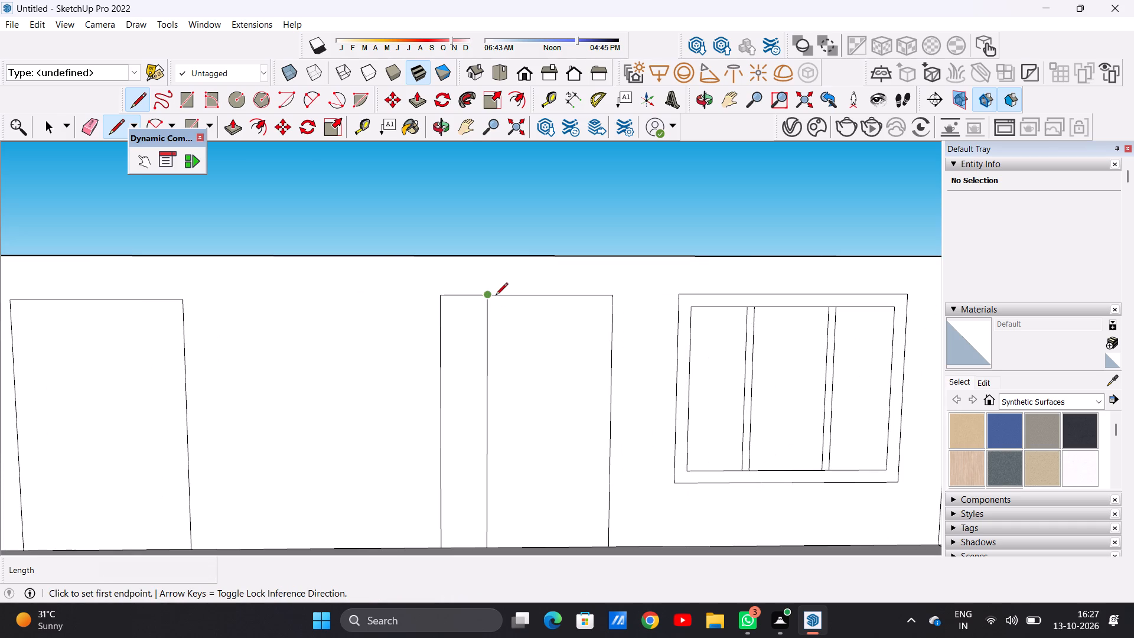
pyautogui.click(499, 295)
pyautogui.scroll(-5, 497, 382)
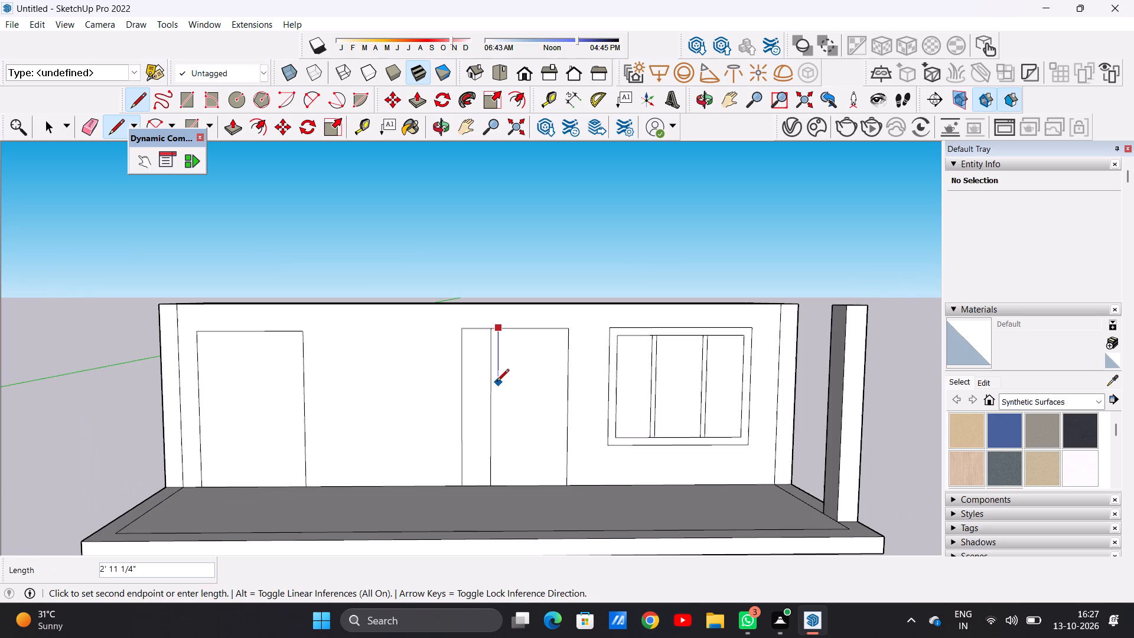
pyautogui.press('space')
# Draw a second vertical line about 8' 8 5/16" long just right of the first on the second door, forming a narrow full-height strip.
pyautogui.scroll(10, 497, 382)
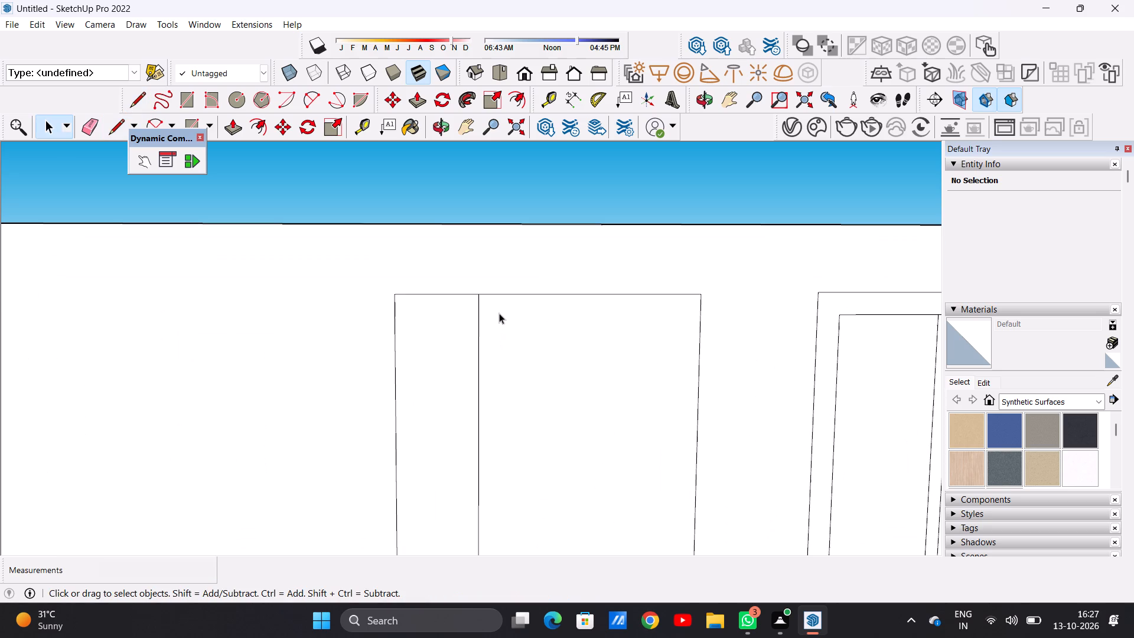
pyautogui.press('l')
pyautogui.scroll(3, 481, 300)
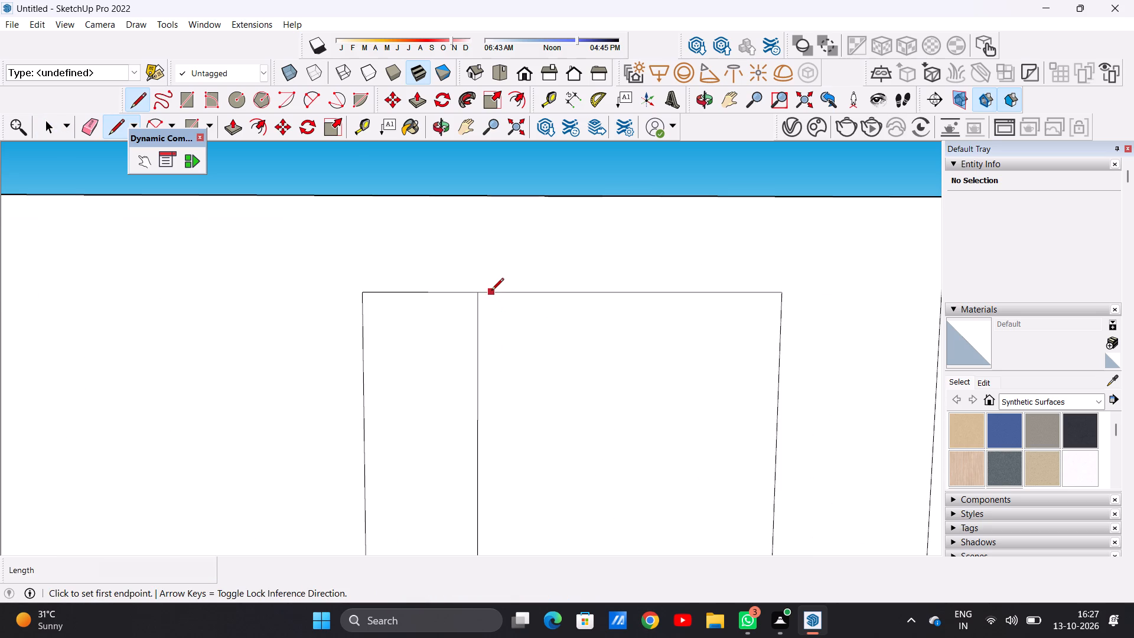
pyautogui.click(491, 291)
pyautogui.scroll(-16, 491, 375)
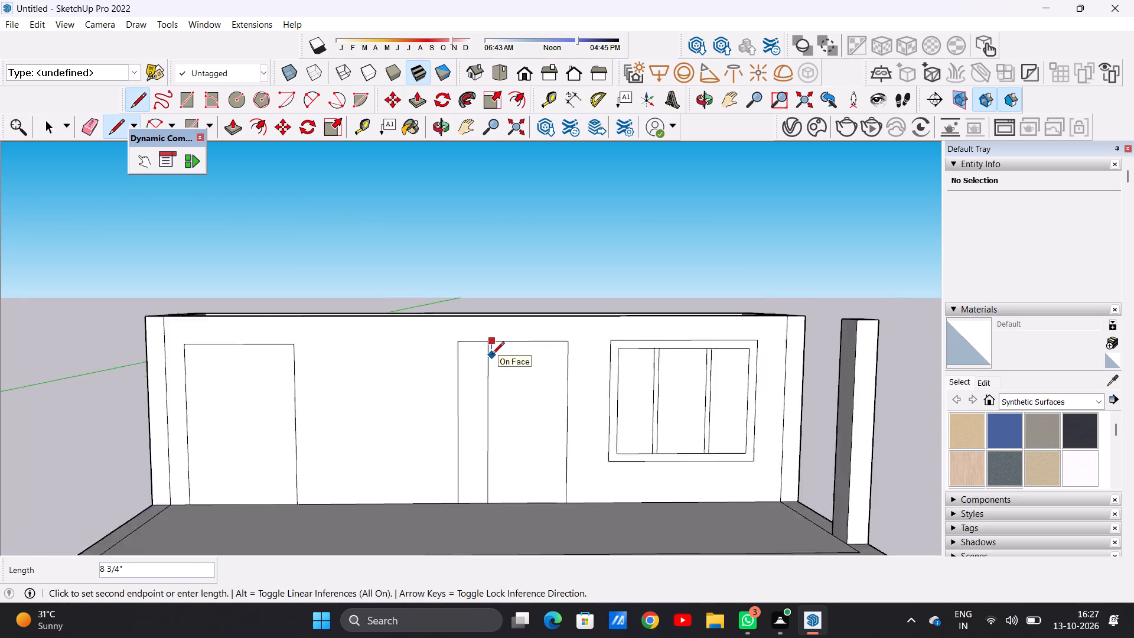
pyautogui.scroll(-2, 492, 355)
pyautogui.scroll(15, 487, 461)
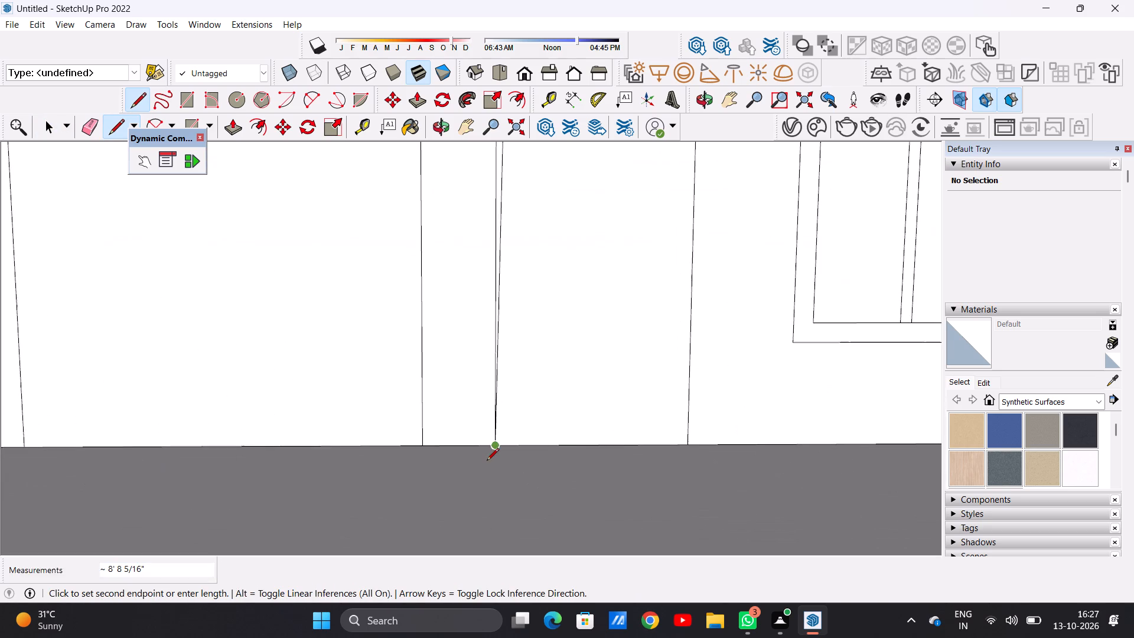
pyautogui.click(509, 442)
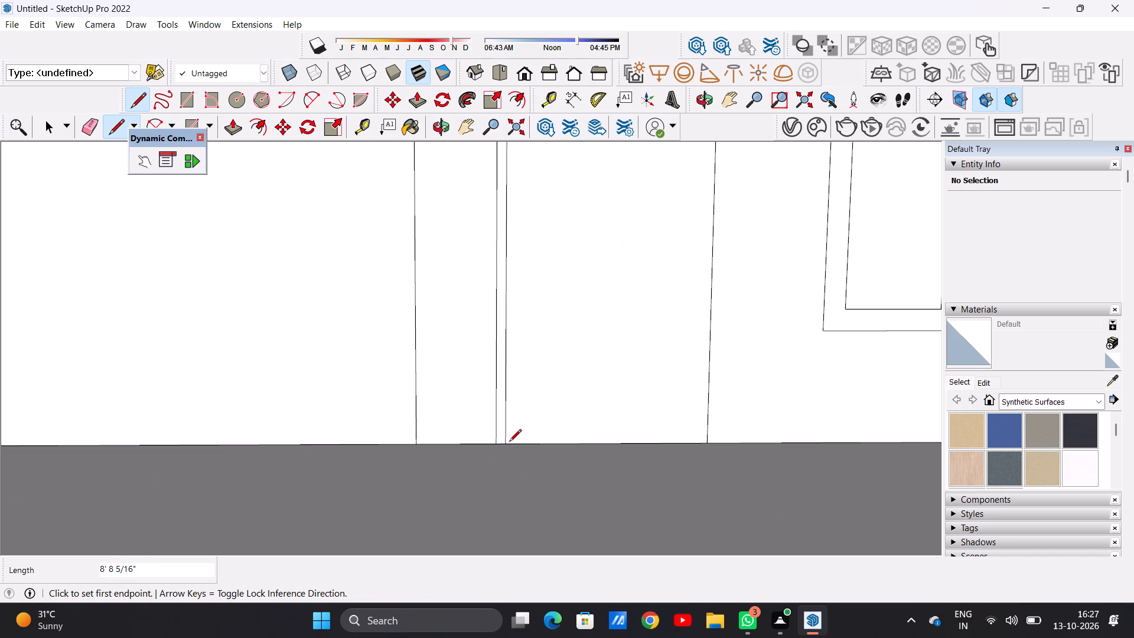
pyautogui.press('space')
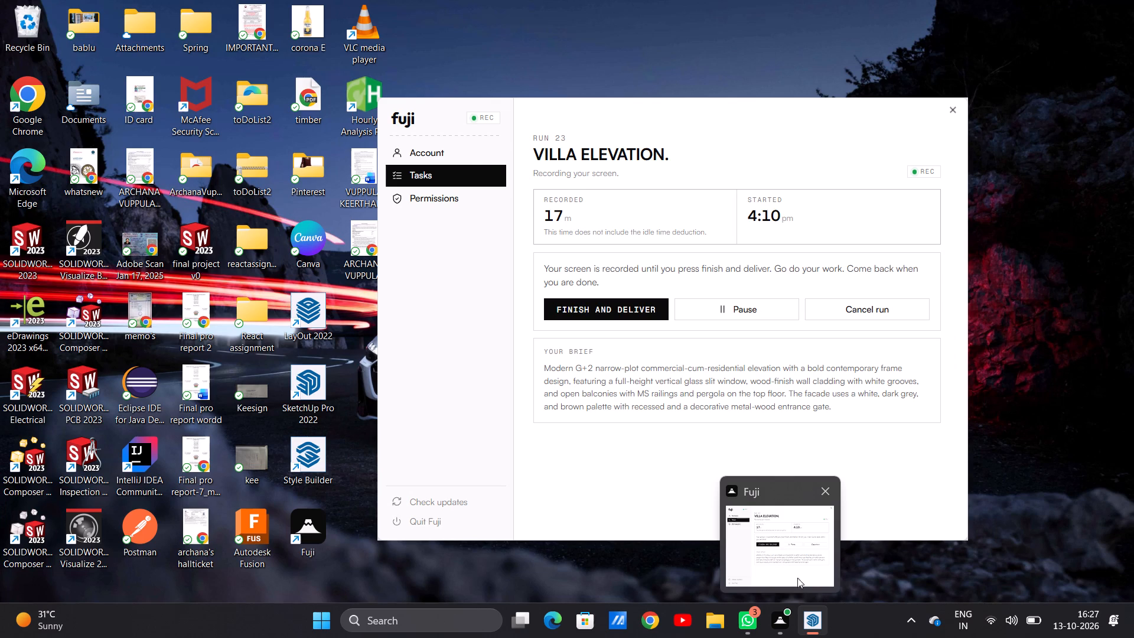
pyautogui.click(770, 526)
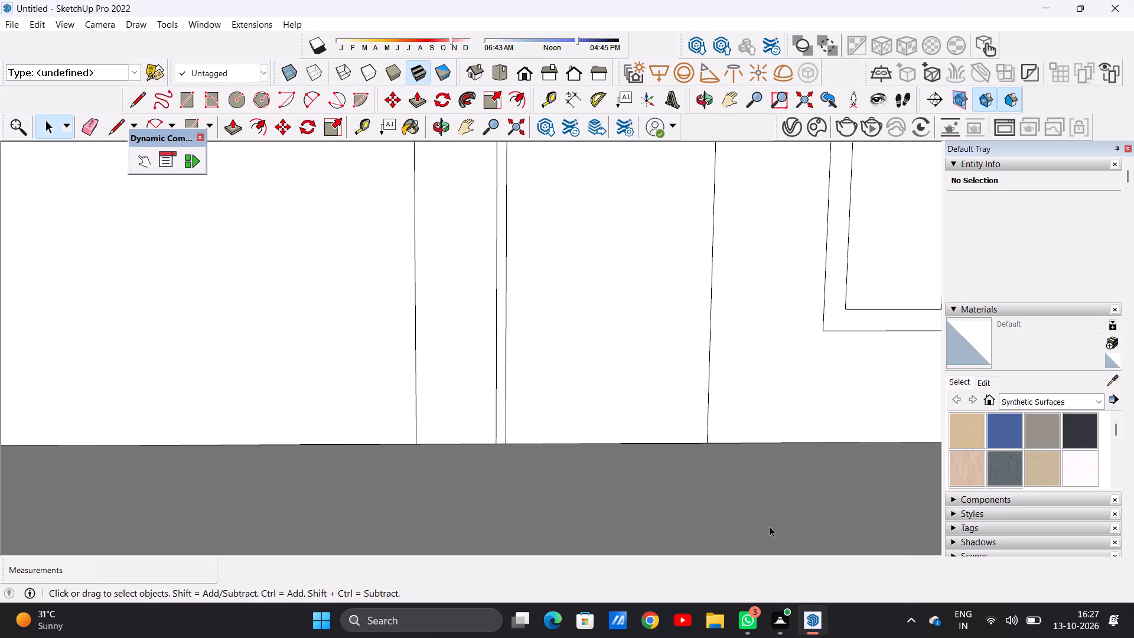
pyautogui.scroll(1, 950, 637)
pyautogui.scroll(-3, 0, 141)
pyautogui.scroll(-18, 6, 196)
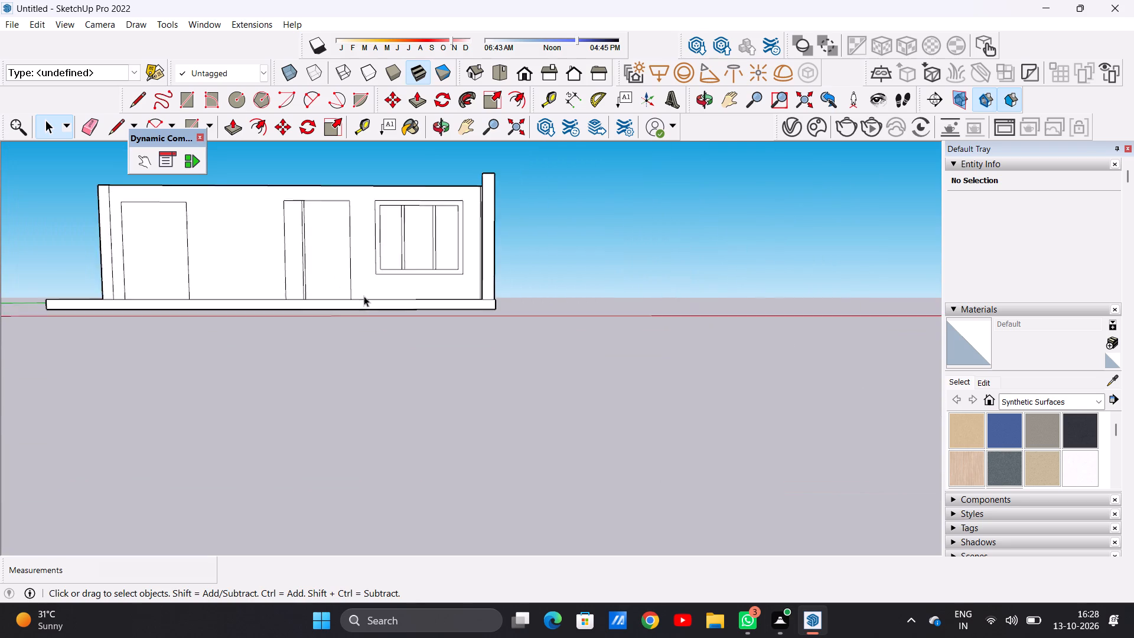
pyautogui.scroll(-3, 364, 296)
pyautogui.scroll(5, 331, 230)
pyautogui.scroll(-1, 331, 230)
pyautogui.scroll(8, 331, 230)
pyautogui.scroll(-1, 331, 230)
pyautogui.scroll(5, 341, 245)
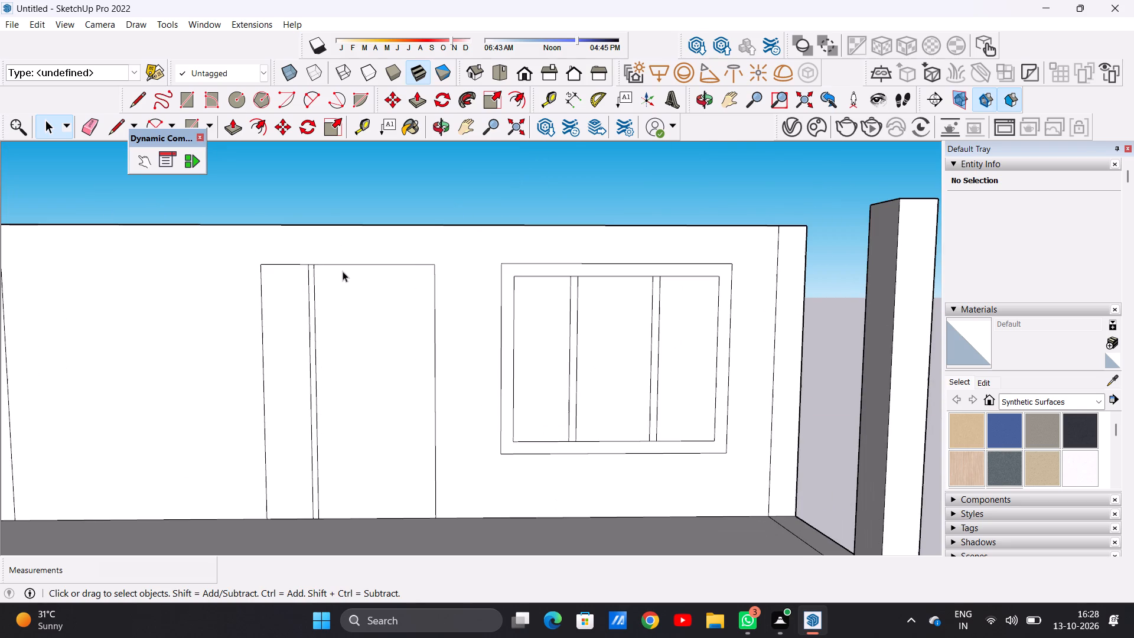
# Draw two closely spaced horizontal lines about 4' long across the second door's wide panel, forming a thin rail near its top.
pyautogui.press('l')
pyautogui.scroll(2, 338, 404)
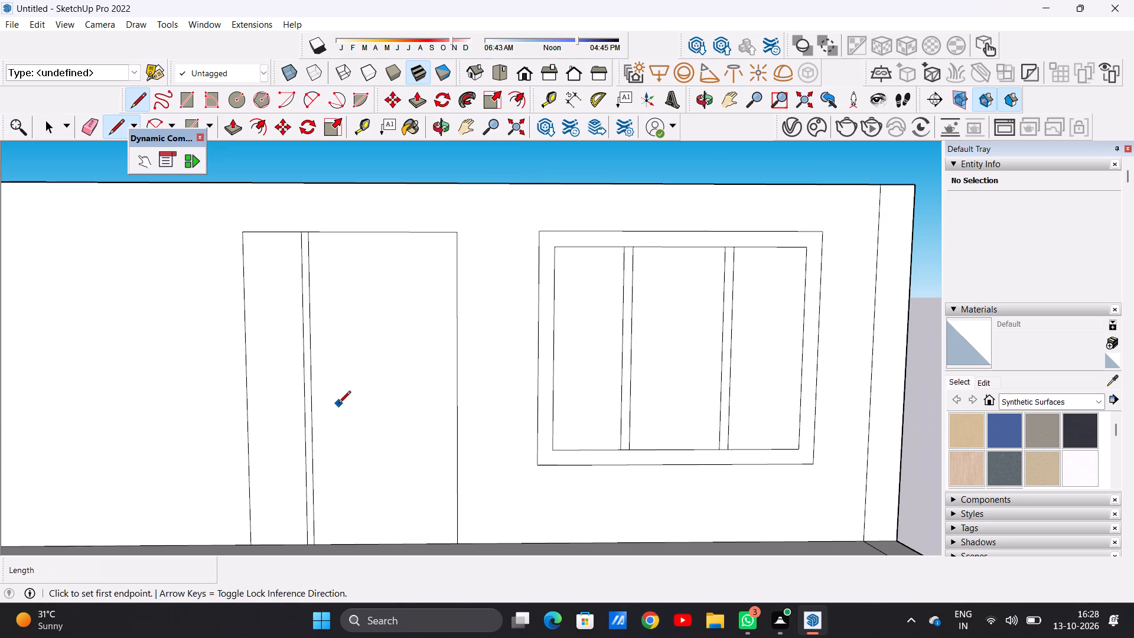
pyautogui.click(309, 284)
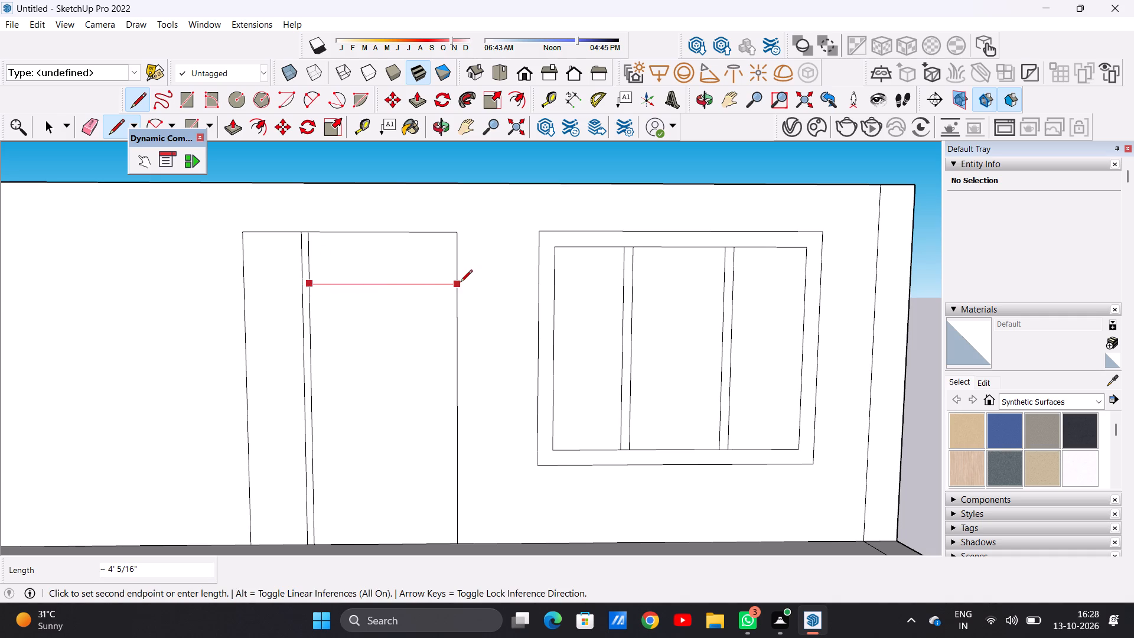
pyautogui.click(460, 283)
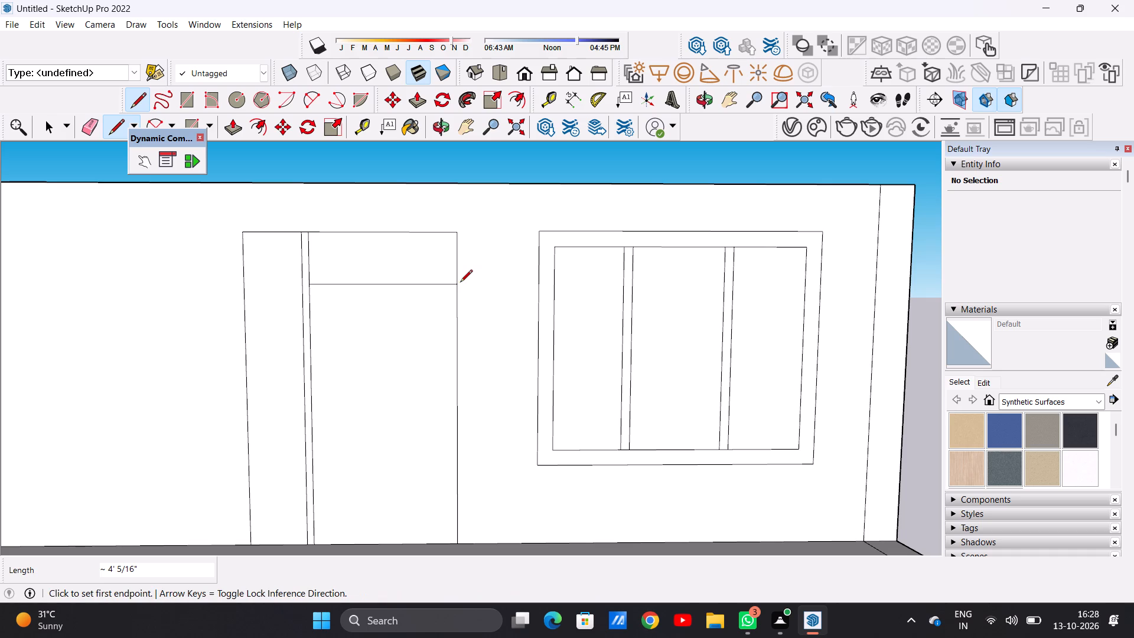
pyautogui.scroll(5, 339, 301)
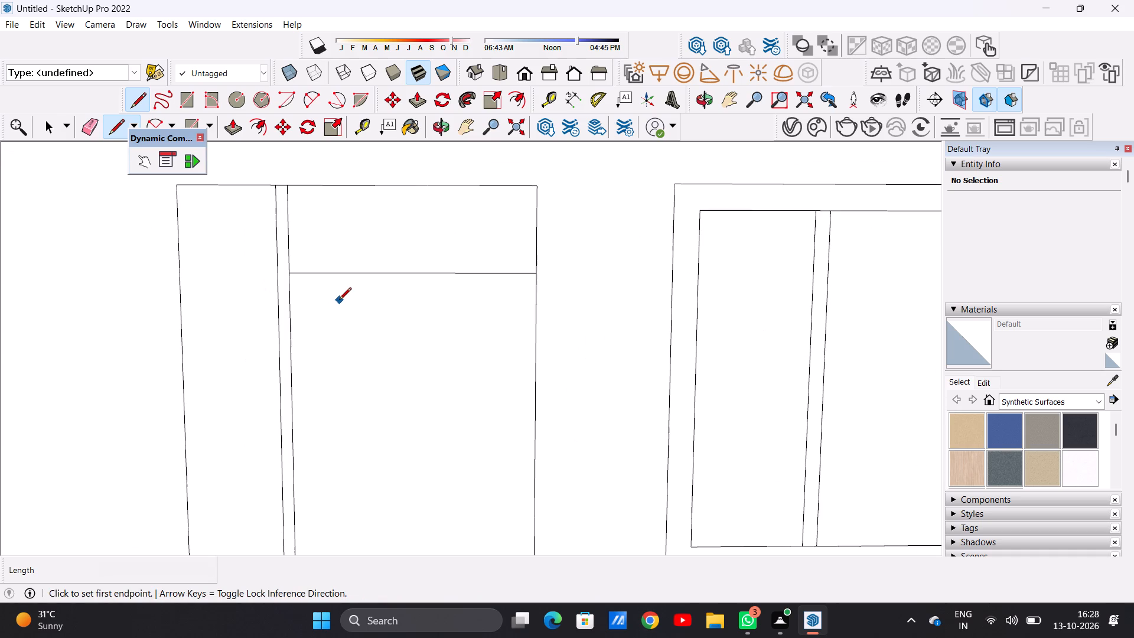
pyautogui.click(291, 284)
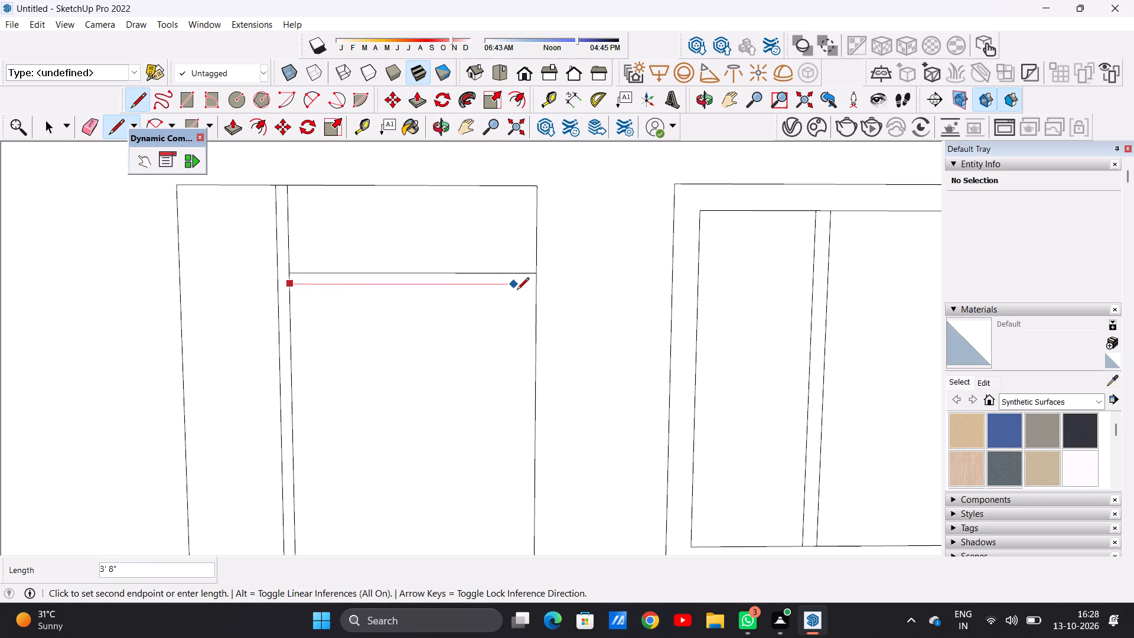
pyautogui.click(535, 289)
pyautogui.press('space')
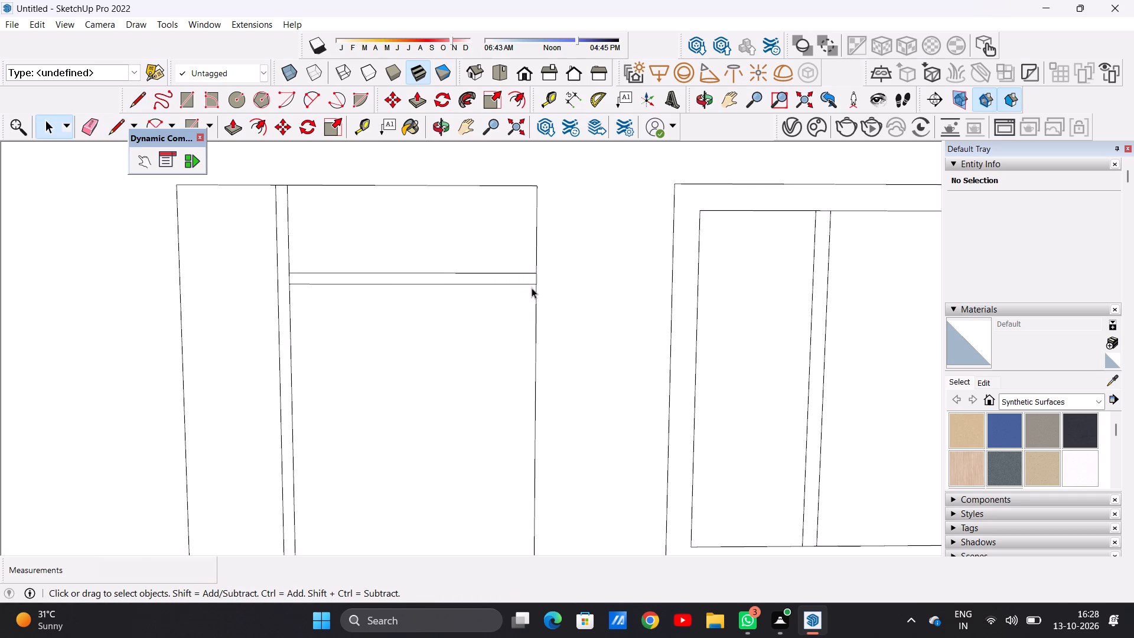
# Copy the second door's top rail strip about 5' 11 11/16" straight down along the door's side edge, to just above the floor.
pyautogui.doubleClick(528, 282)
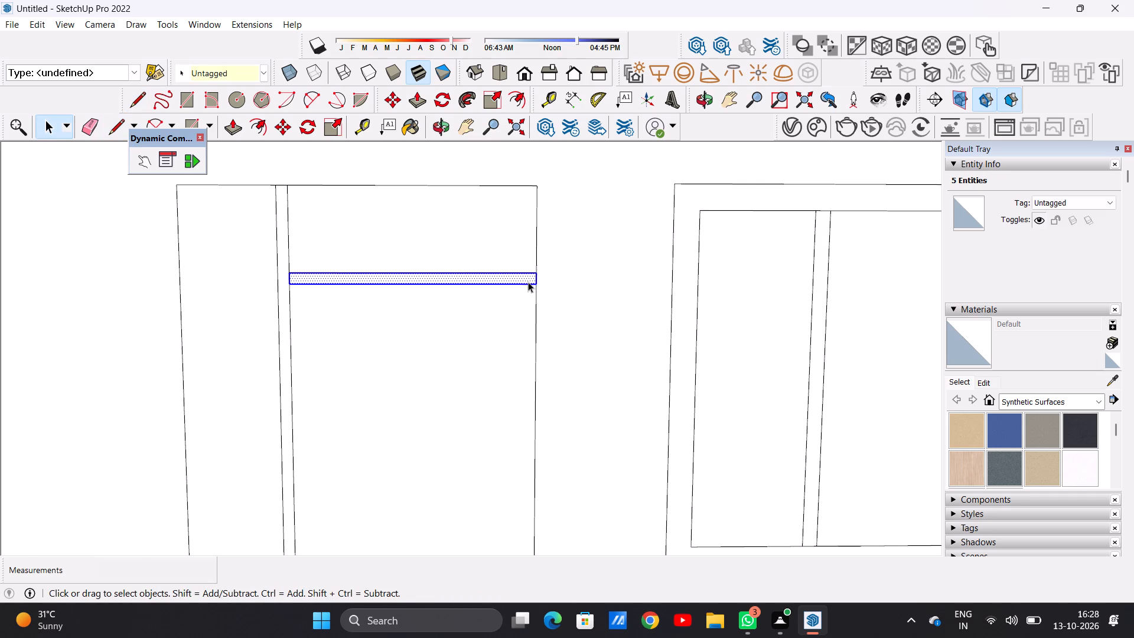
pyautogui.press('m')
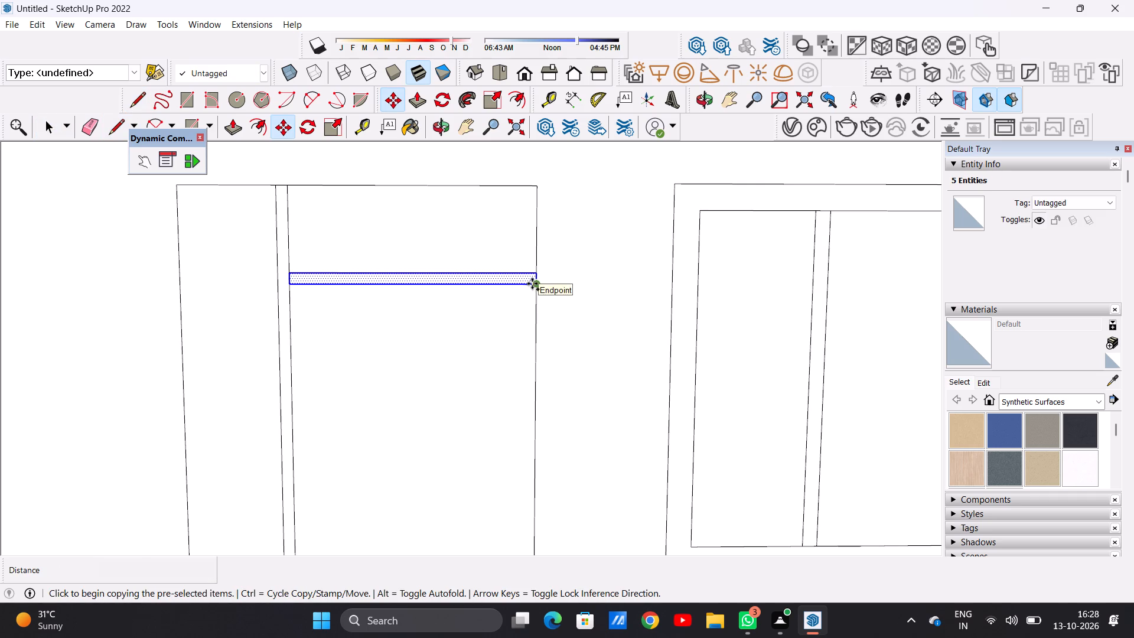
pyautogui.click(533, 284)
pyautogui.scroll(-9, 537, 318)
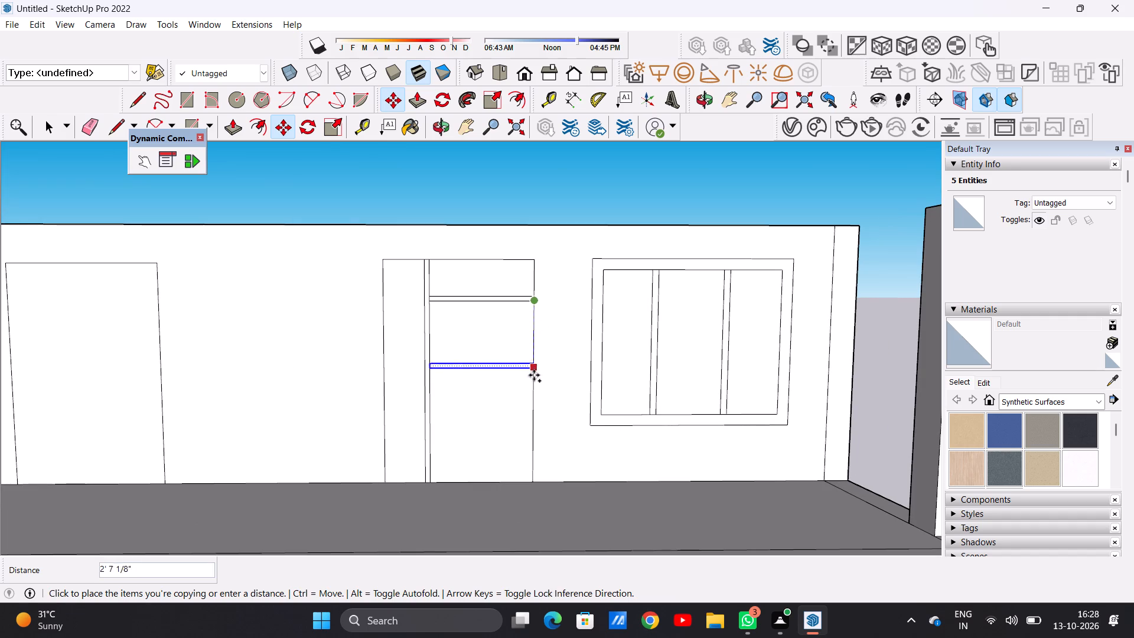
pyautogui.click(533, 454)
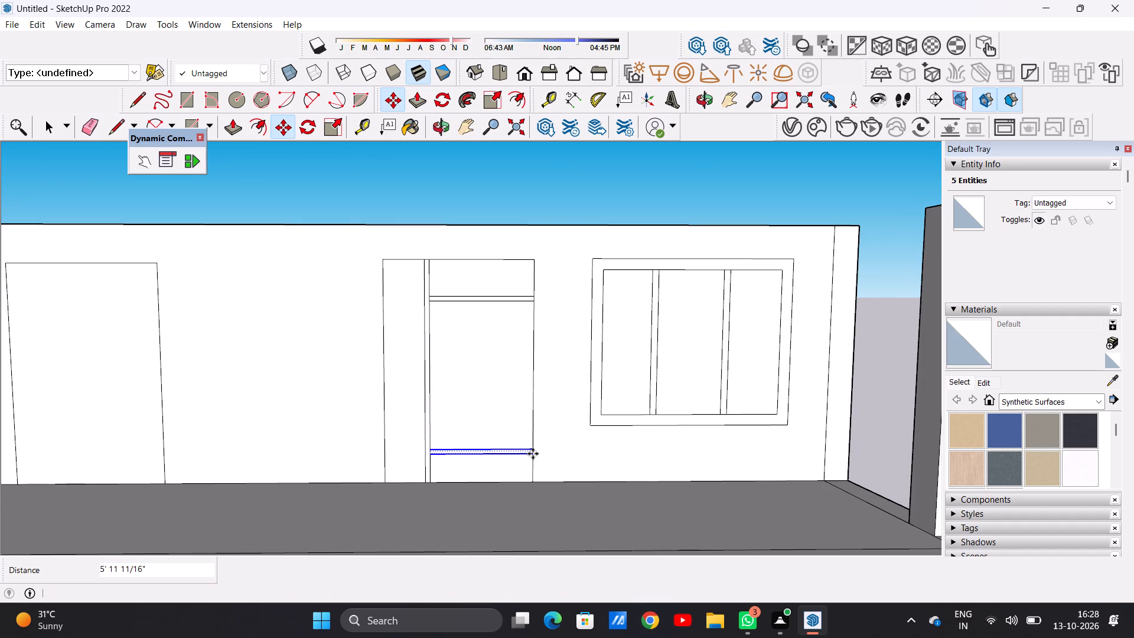
# Add three more copies of the rail strip at spaced heights between the second door's top and bottom rails.
pyautogui.click(533, 454)
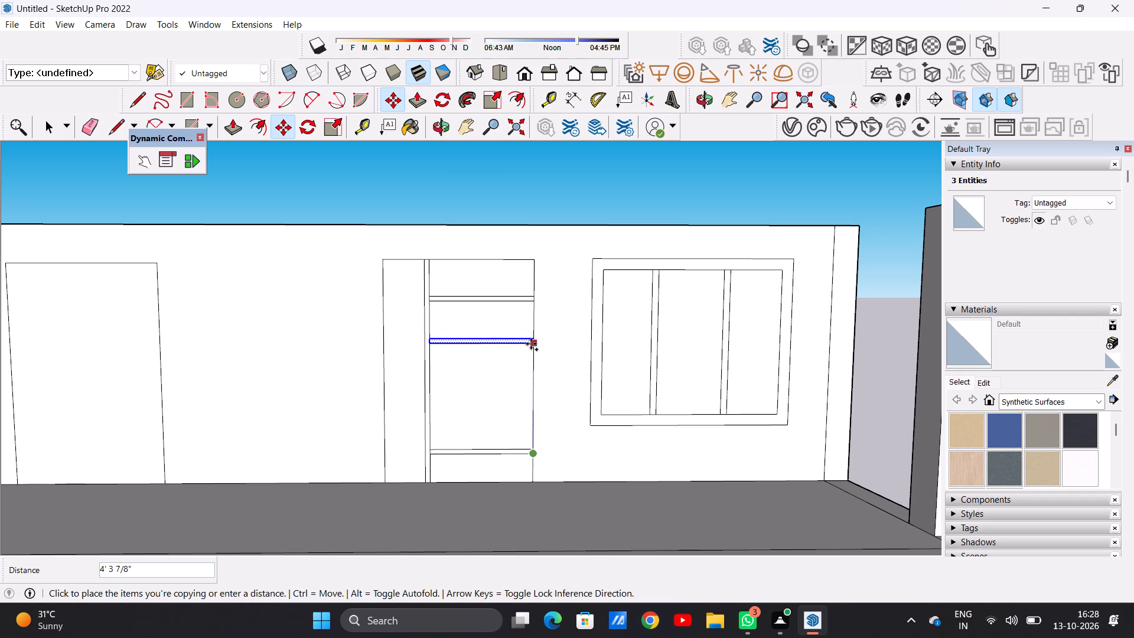
pyautogui.click(531, 344)
pyautogui.click(531, 344)
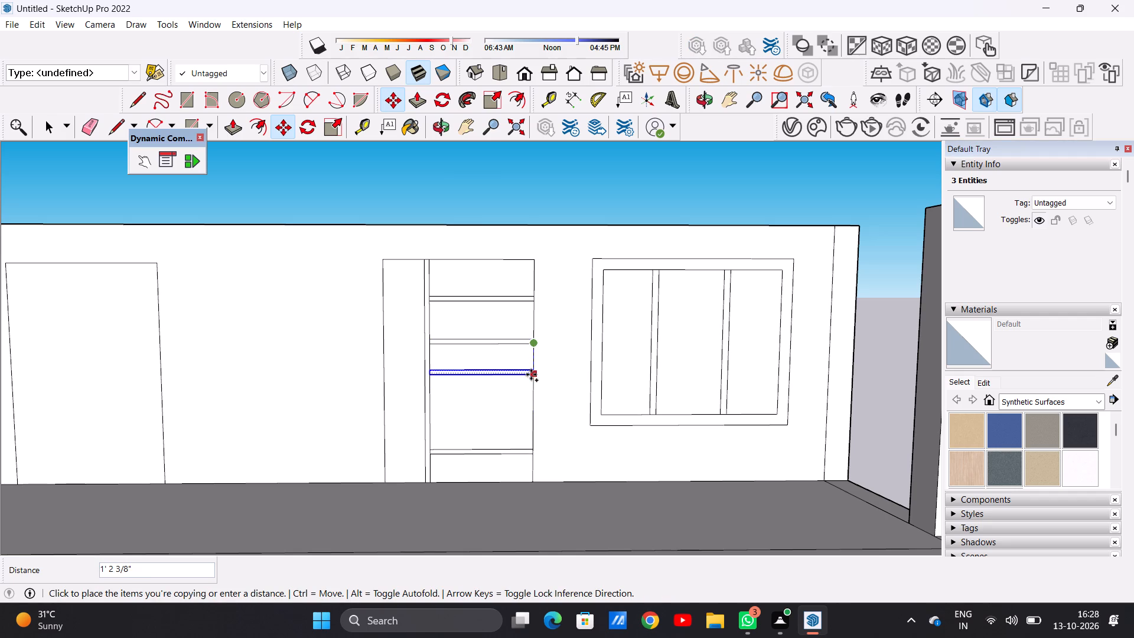
pyautogui.click(531, 375)
pyautogui.click(531, 375)
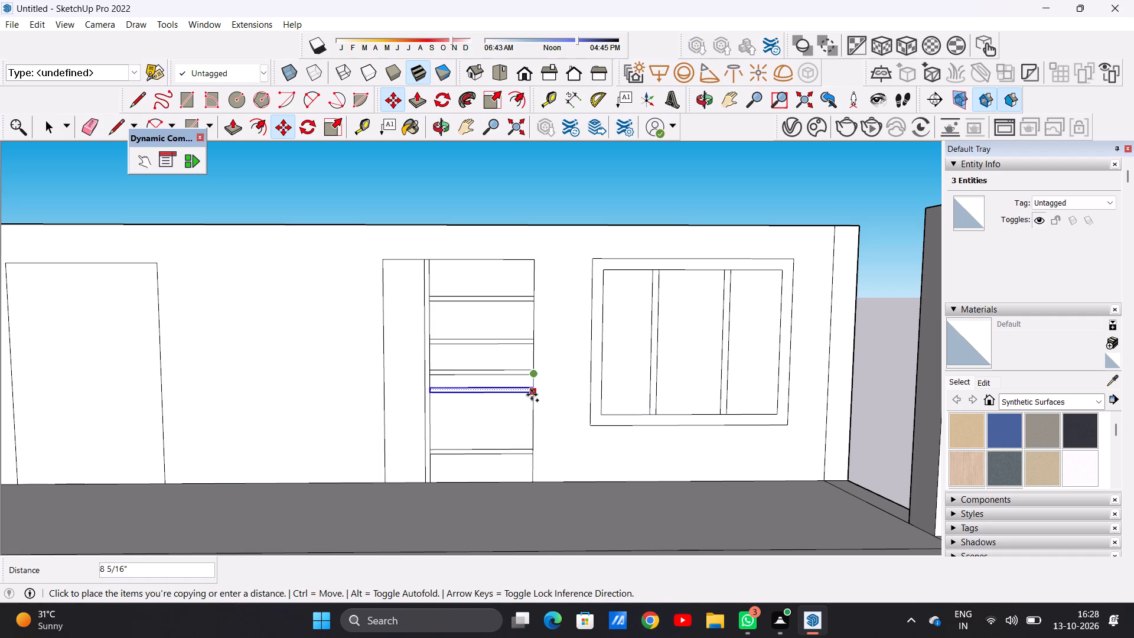
pyautogui.click(532, 413)
pyautogui.press('space')
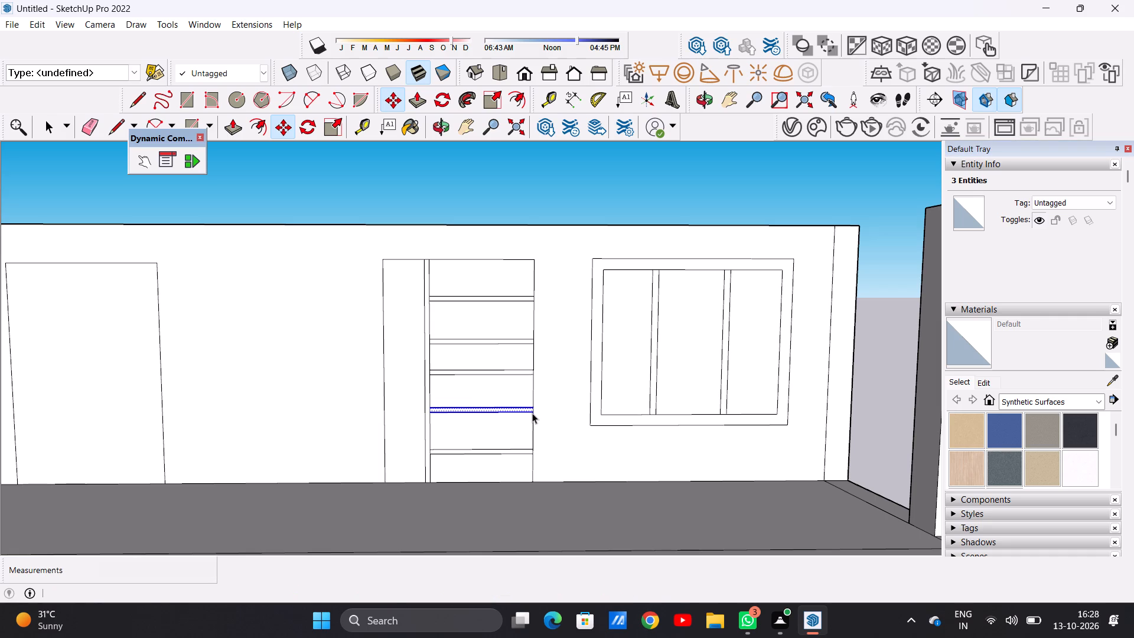
pyautogui.click(462, 187)
# Draw two closely spaced vertical lines about 8' 6 9/16" long on the first door, forming a full-height strip nearer its left side.
pyautogui.scroll(-5, 501, 472)
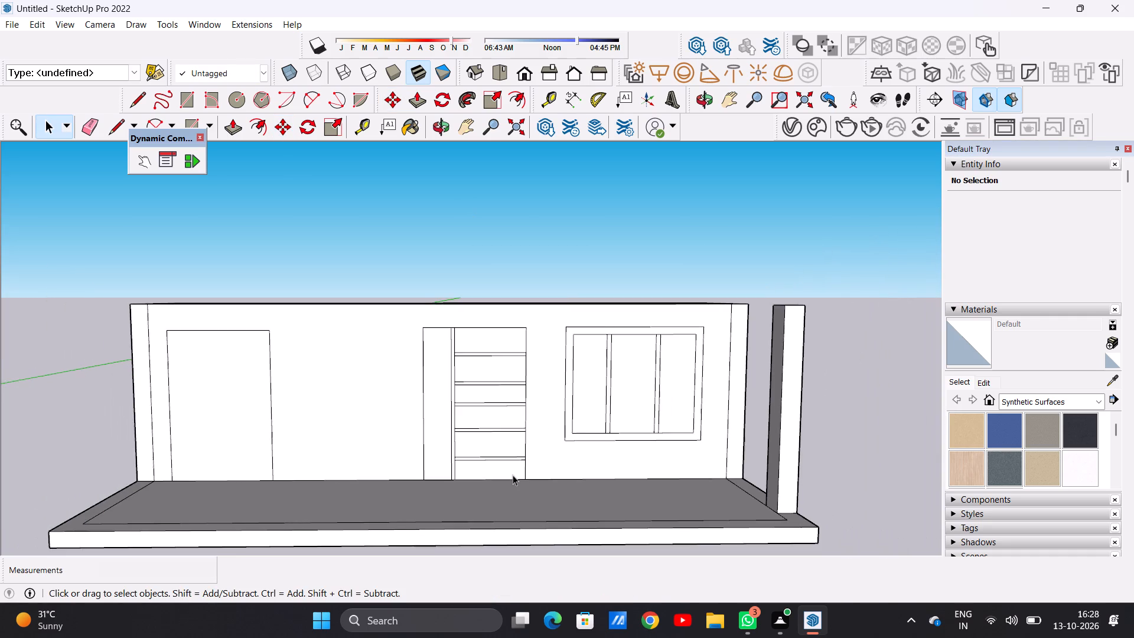
pyautogui.scroll(-1, 513, 475)
pyautogui.scroll(5, 240, 444)
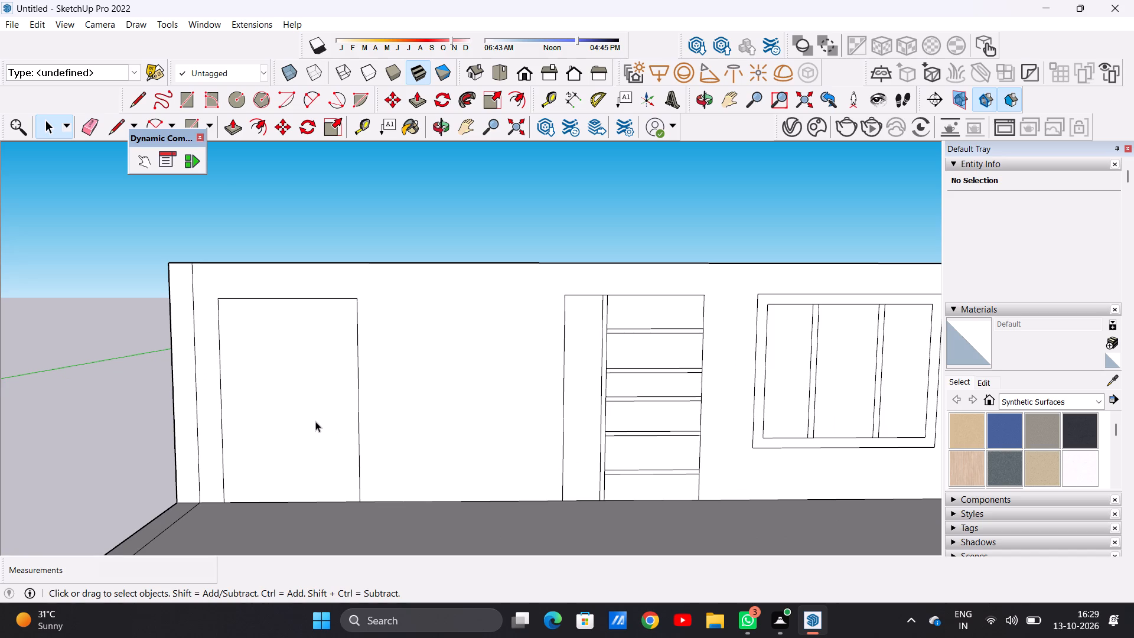
pyautogui.scroll(-2, 315, 421)
pyautogui.scroll(2, 265, 494)
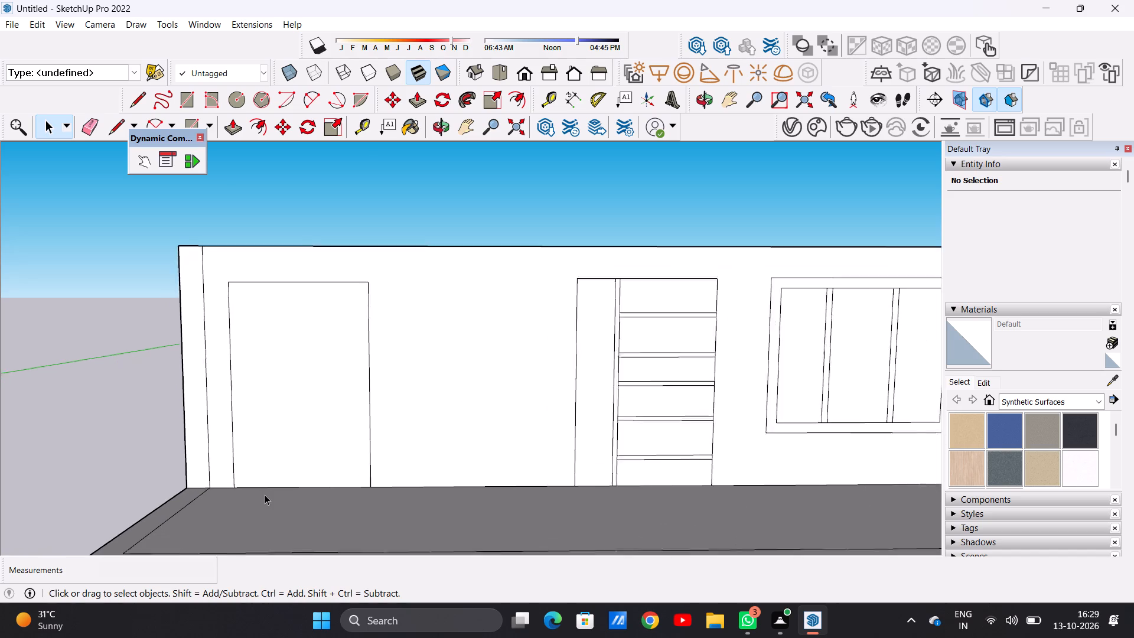
pyautogui.scroll(2, 265, 494)
pyautogui.press('l')
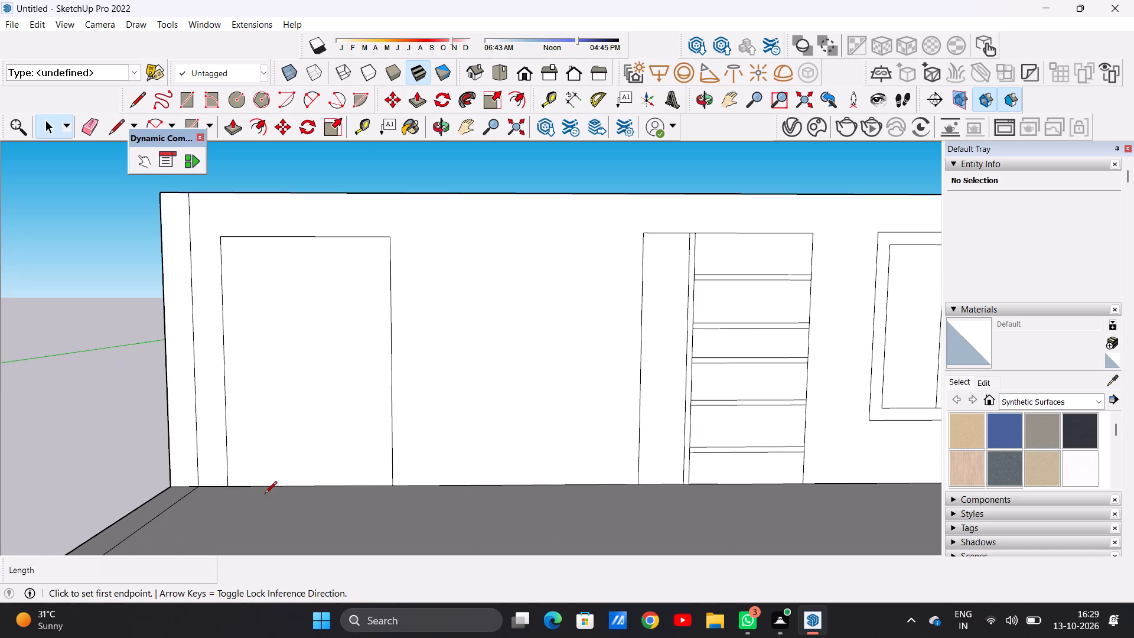
pyautogui.click(272, 239)
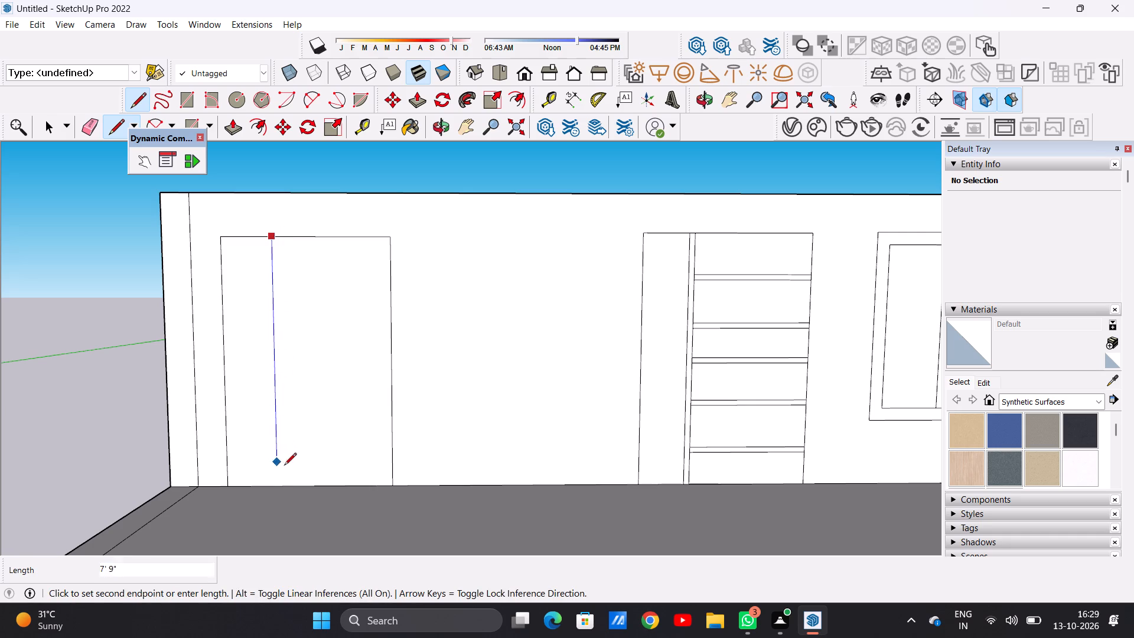
pyautogui.click(281, 486)
pyautogui.scroll(3, 272, 245)
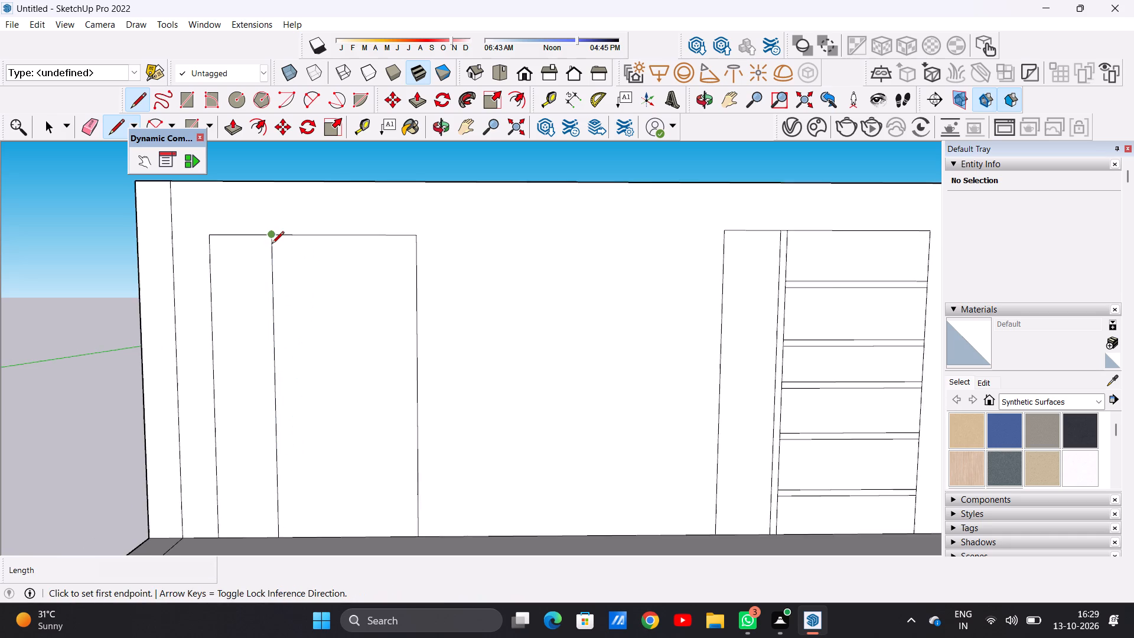
pyautogui.click(282, 234)
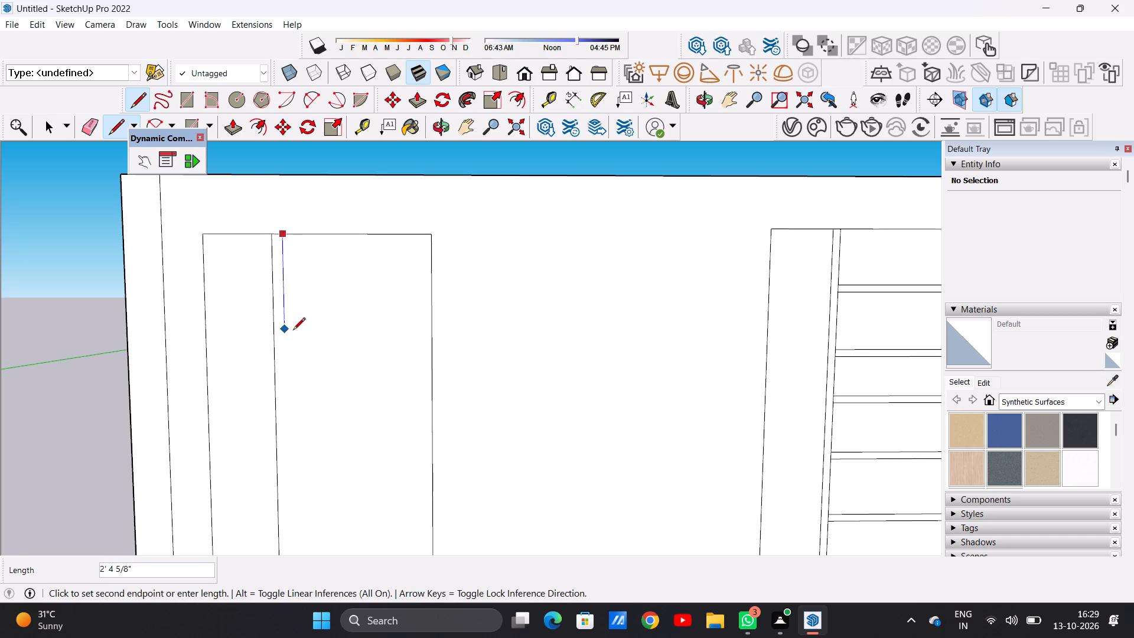
pyautogui.scroll(-11, 293, 327)
pyautogui.scroll(6, 293, 382)
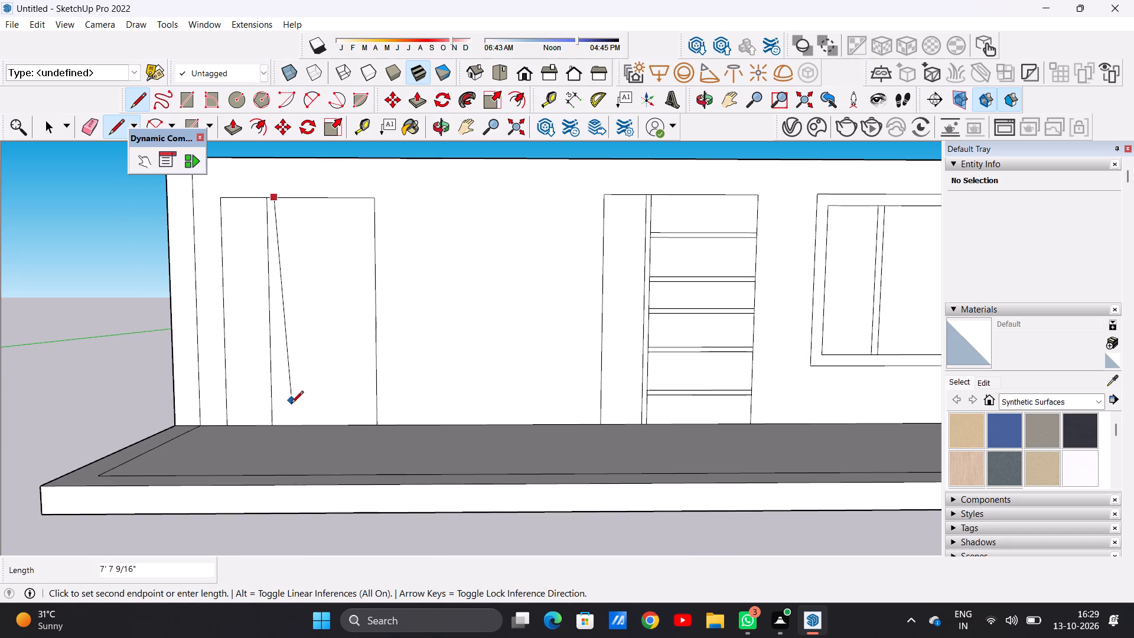
pyautogui.click(281, 429)
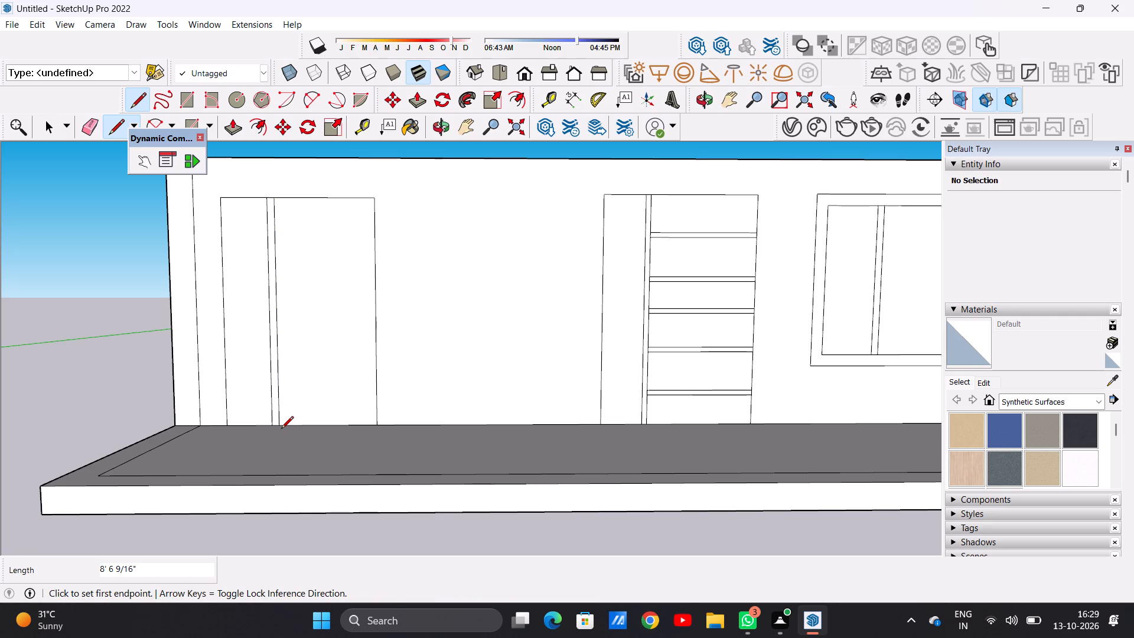
pyautogui.press('space')
# Draw two closely spaced horizontal lines about 3' 8 9/16" long across the first door's wide panel, forming a thin rail near its top.
pyautogui.scroll(-6, 272, 429)
pyautogui.scroll(6, 285, 327)
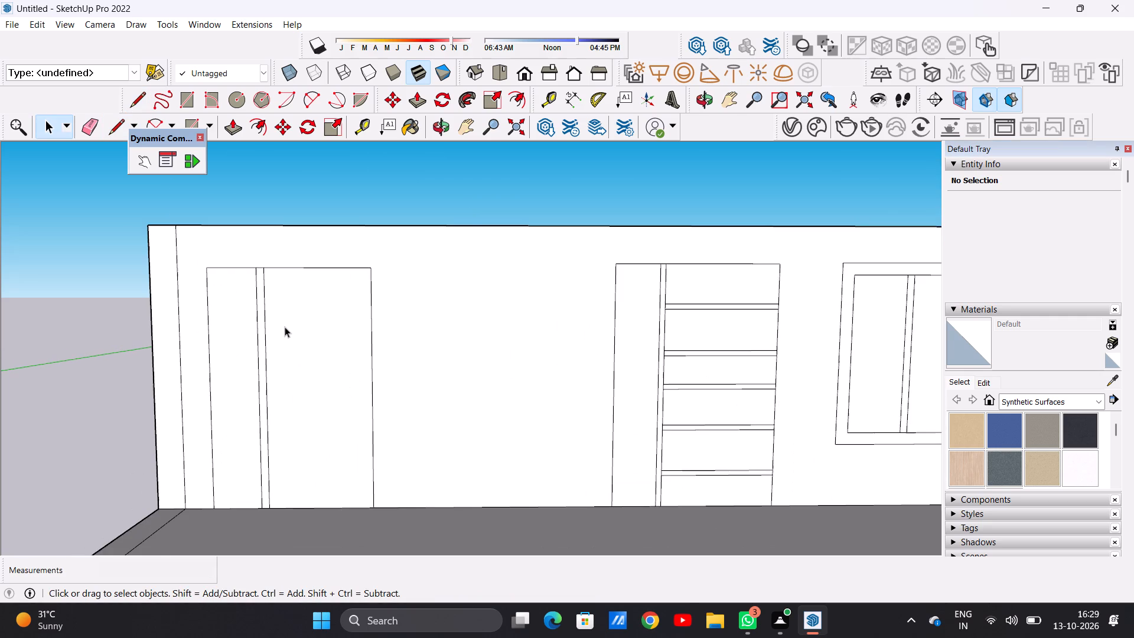
pyautogui.scroll(2, 285, 327)
pyautogui.press('l')
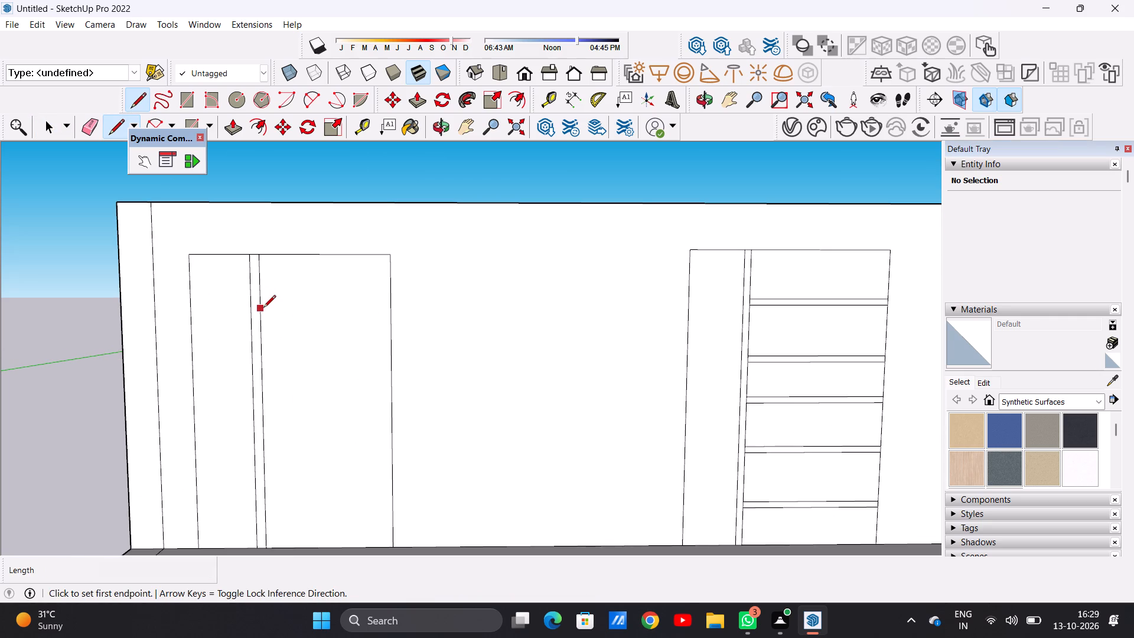
pyautogui.click(263, 298)
pyautogui.click(388, 297)
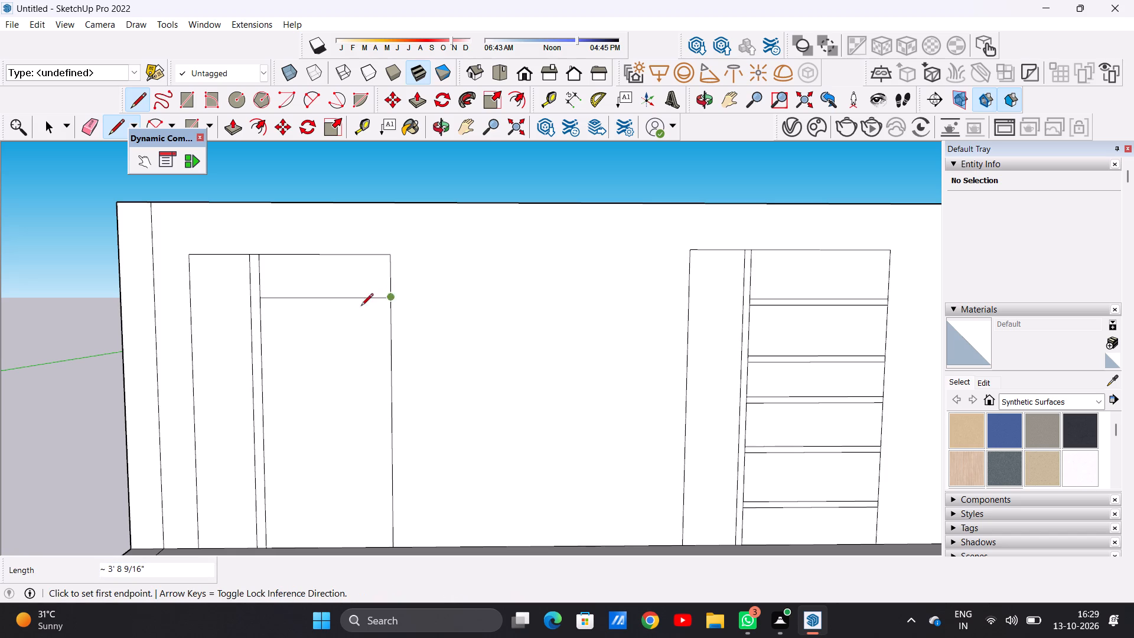
pyautogui.scroll(6, 261, 311)
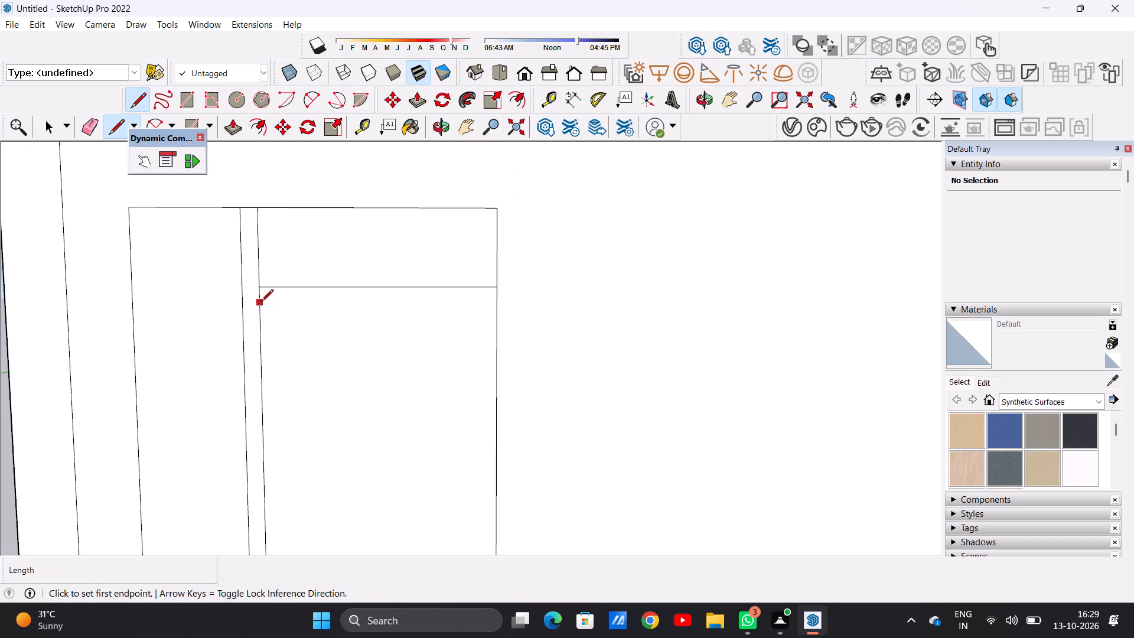
pyautogui.click(260, 299)
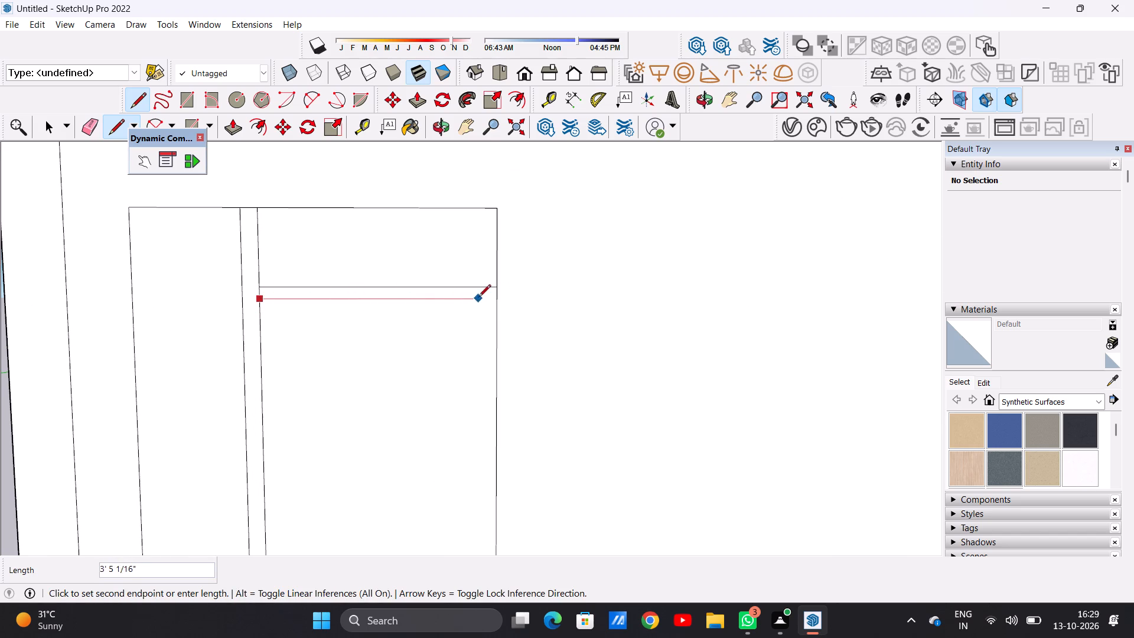
pyautogui.click(496, 298)
pyautogui.press('space')
# Copy the first door's top rail strip about 6' 2 13/16" straight down along the door's side edge, to just above the floor.
pyautogui.scroll(-6, 380, 303)
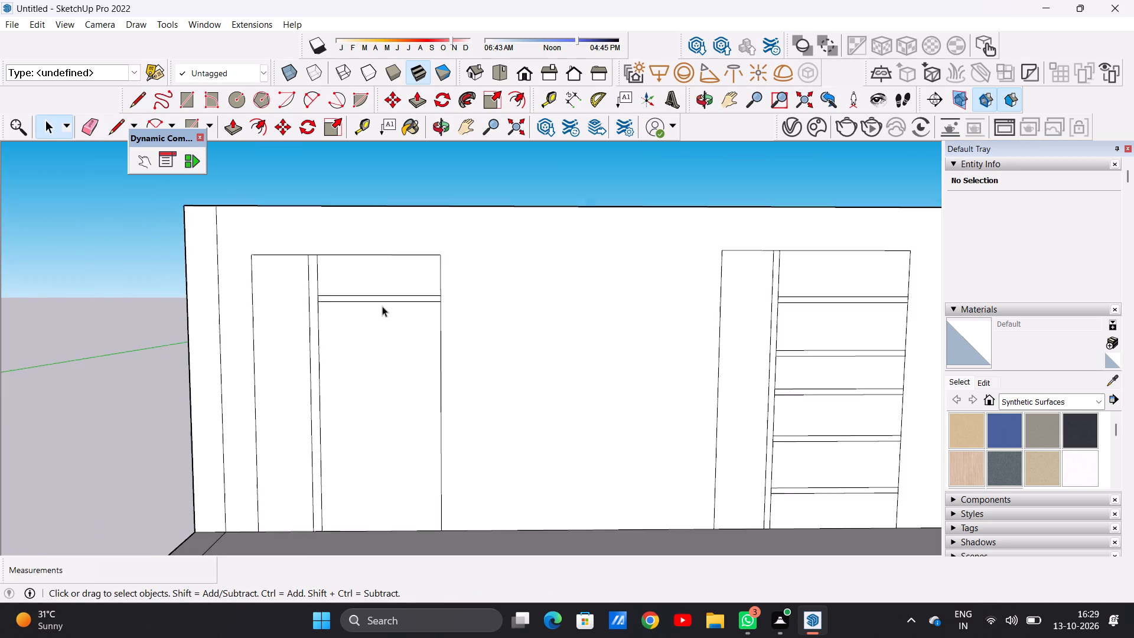
pyautogui.scroll(-4, 382, 306)
pyautogui.scroll(15, 401, 307)
pyautogui.scroll(-1, 418, 298)
pyautogui.doubleClick(415, 287)
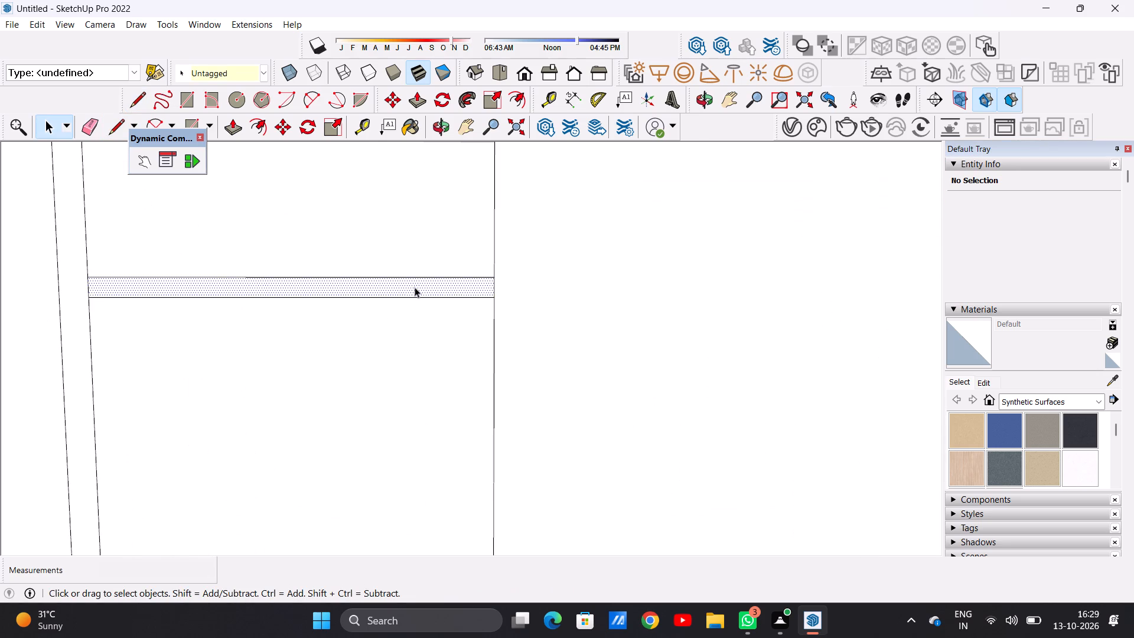
pyautogui.press('m')
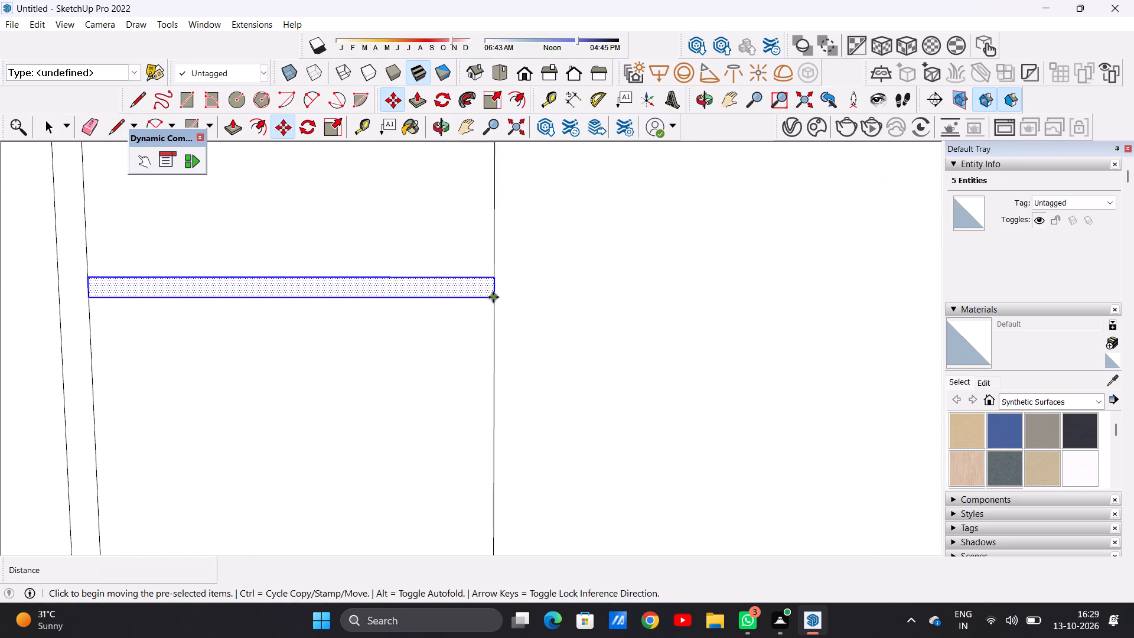
pyautogui.click(493, 297)
pyautogui.scroll(-9, 496, 369)
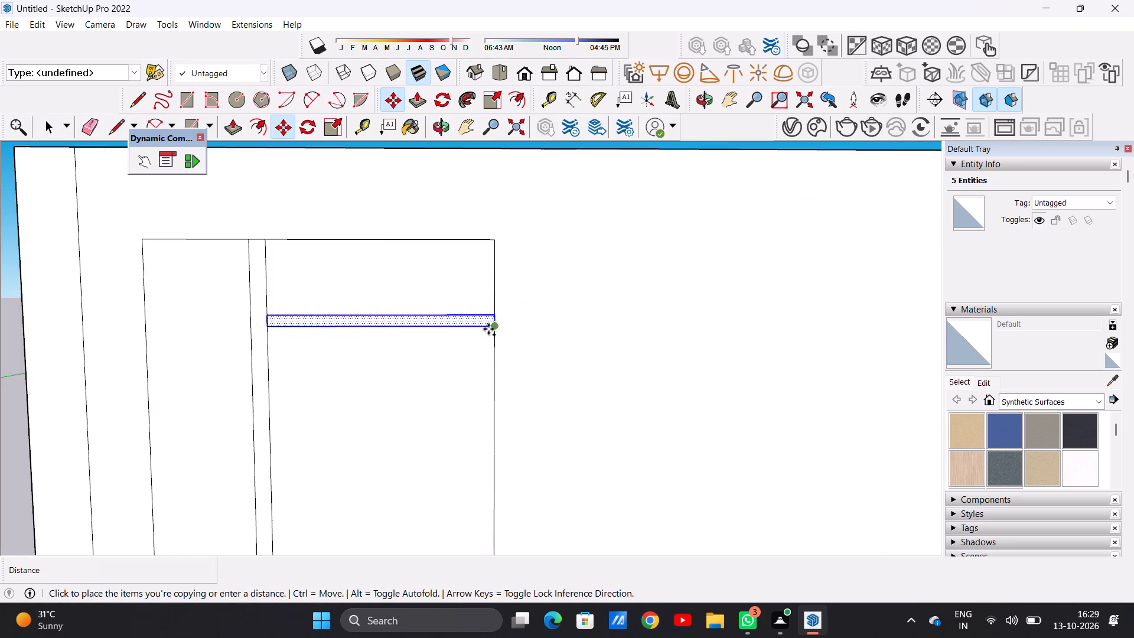
pyautogui.scroll(-2, 488, 329)
pyautogui.scroll(1, 488, 328)
pyautogui.scroll(-4, 488, 328)
pyautogui.scroll(4, 495, 494)
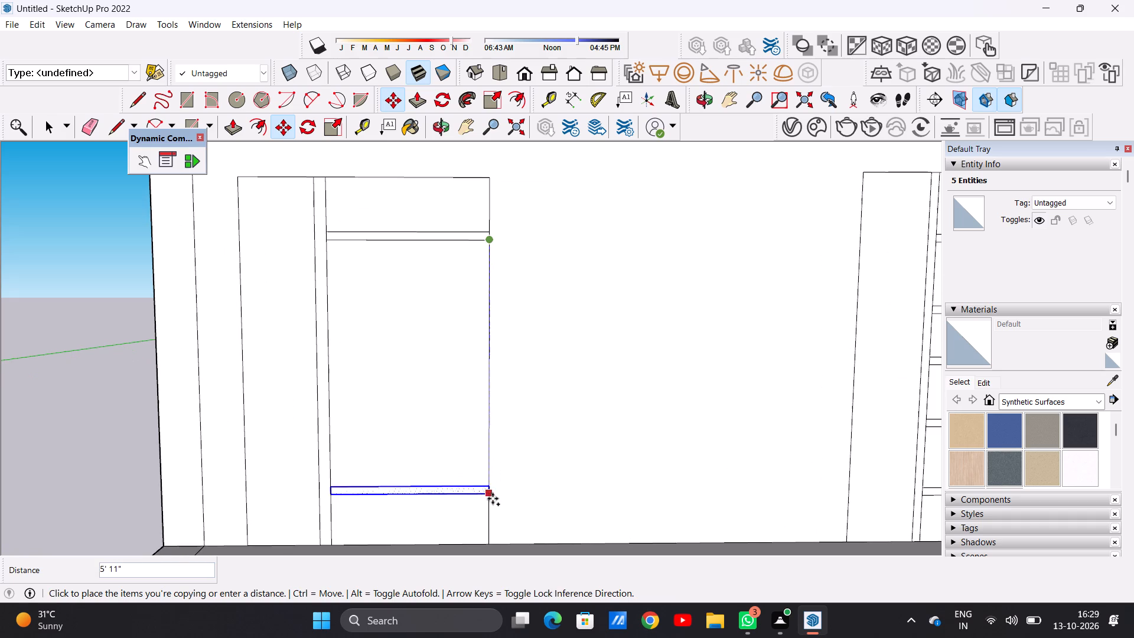
pyautogui.scroll(-3, 473, 449)
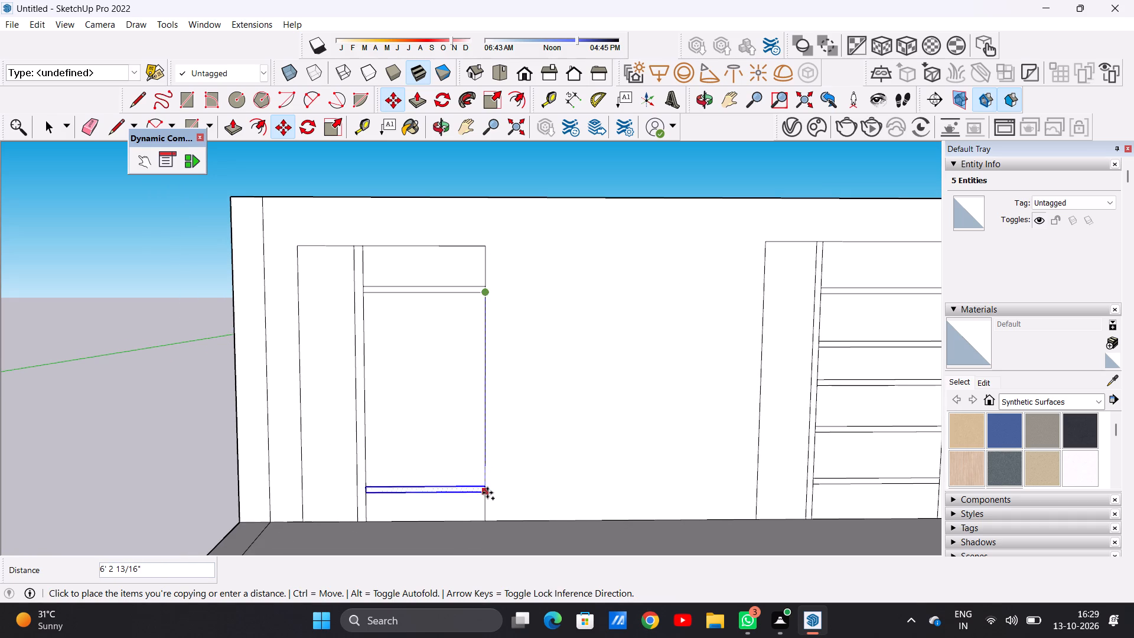
pyautogui.click(487, 493)
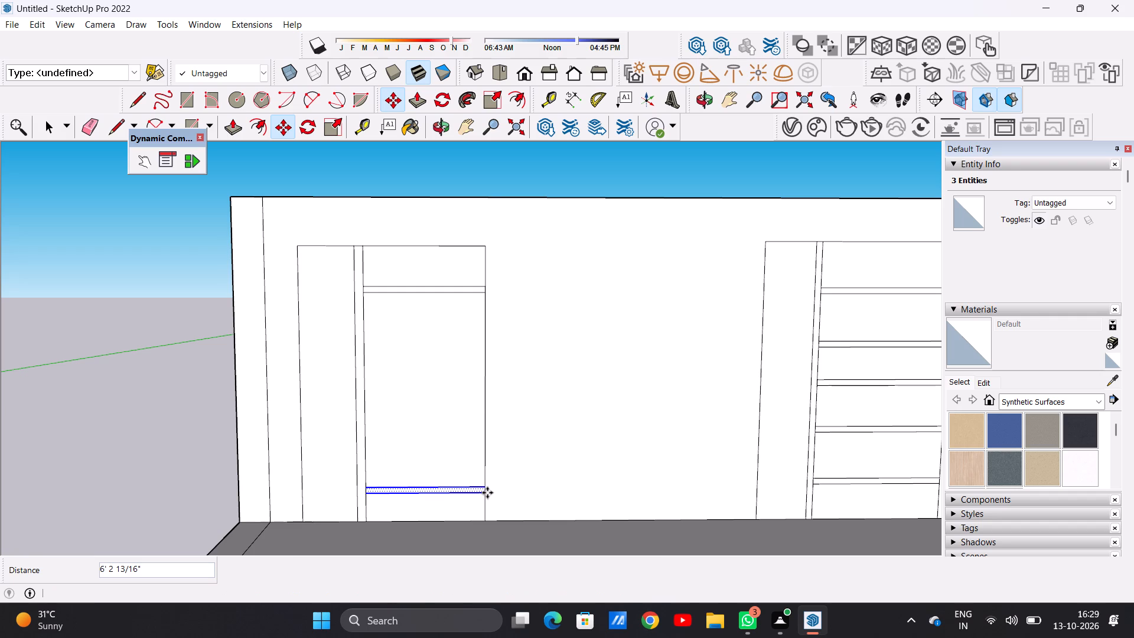
# Add four more copies of the rail strip at spaced heights between the first door's top and bottom rails.
pyautogui.click(487, 493)
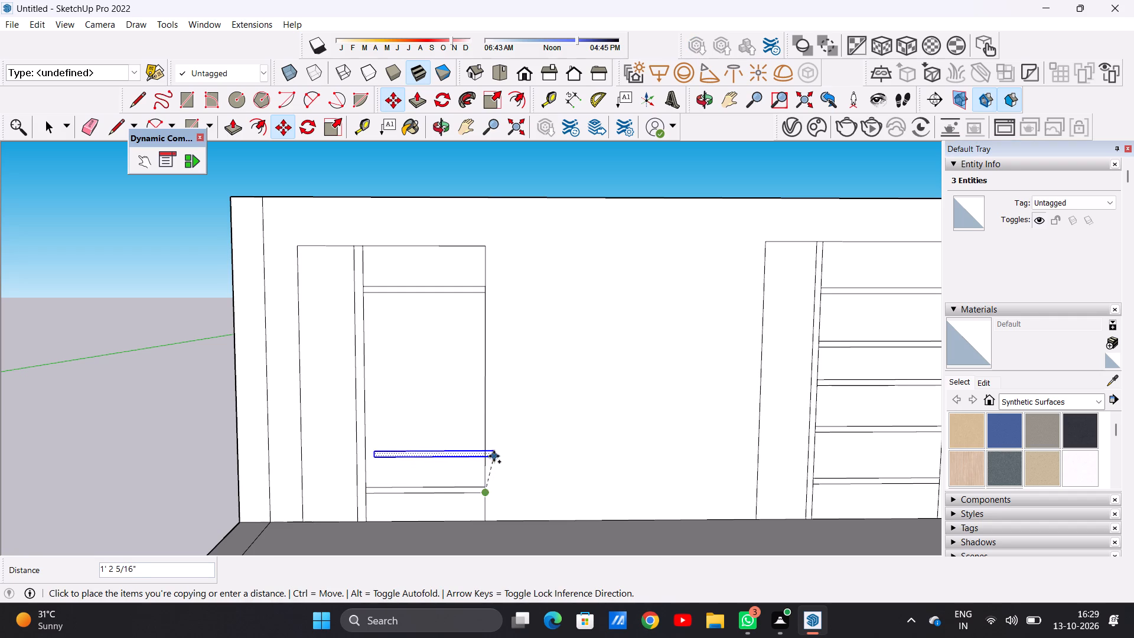
pyautogui.click(490, 455)
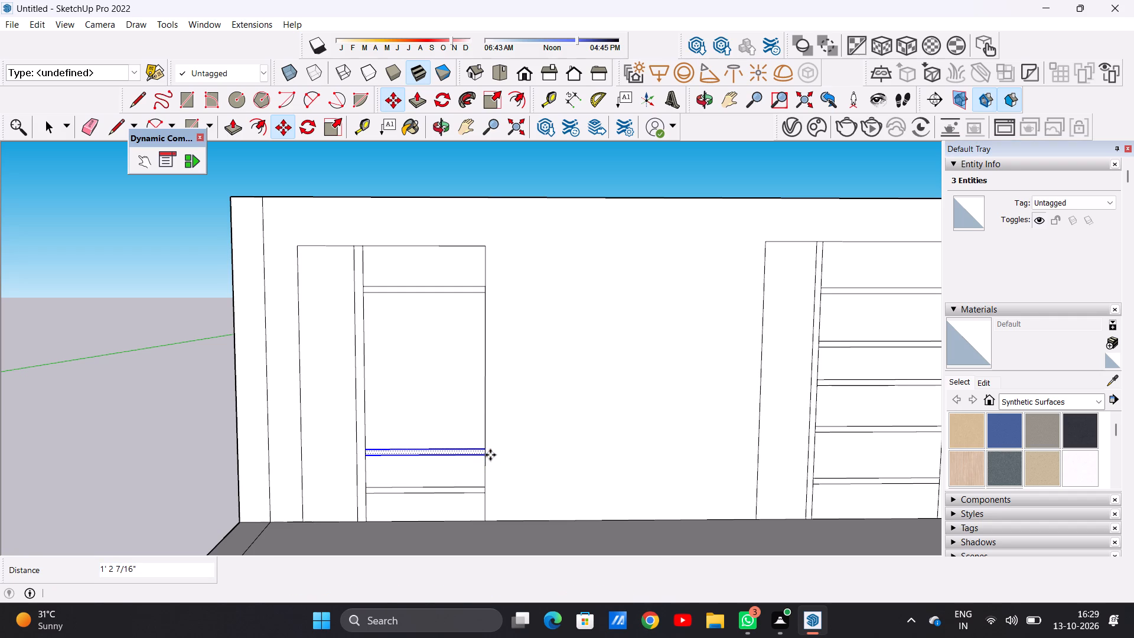
pyautogui.click(490, 455)
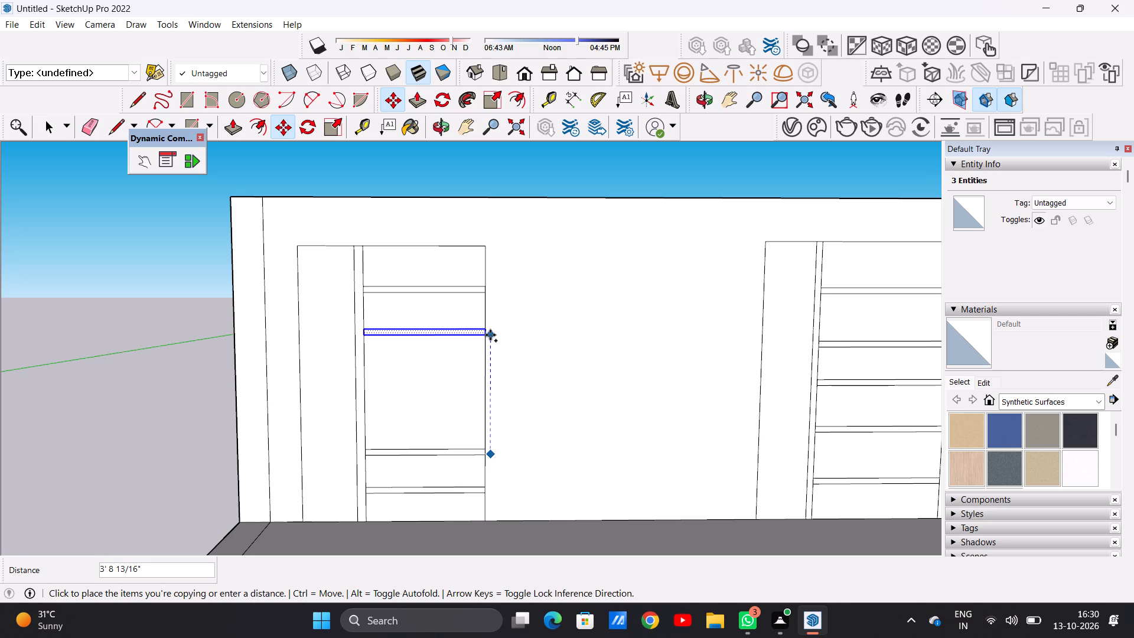
pyautogui.click(490, 335)
pyautogui.click(490, 335)
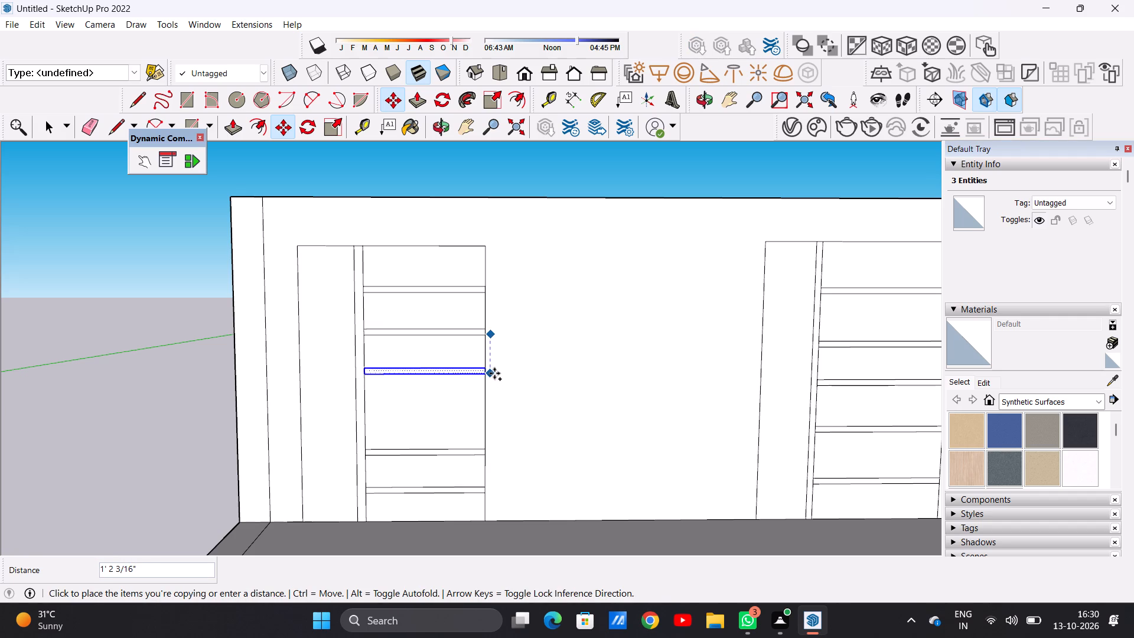
pyautogui.click(494, 373)
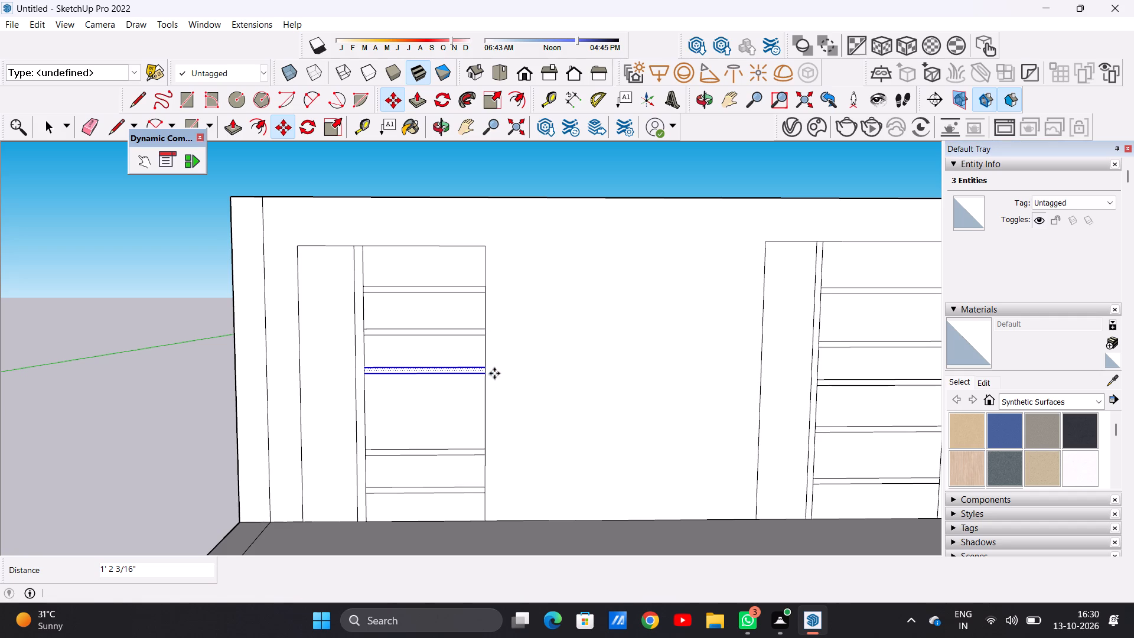
pyautogui.click(494, 373)
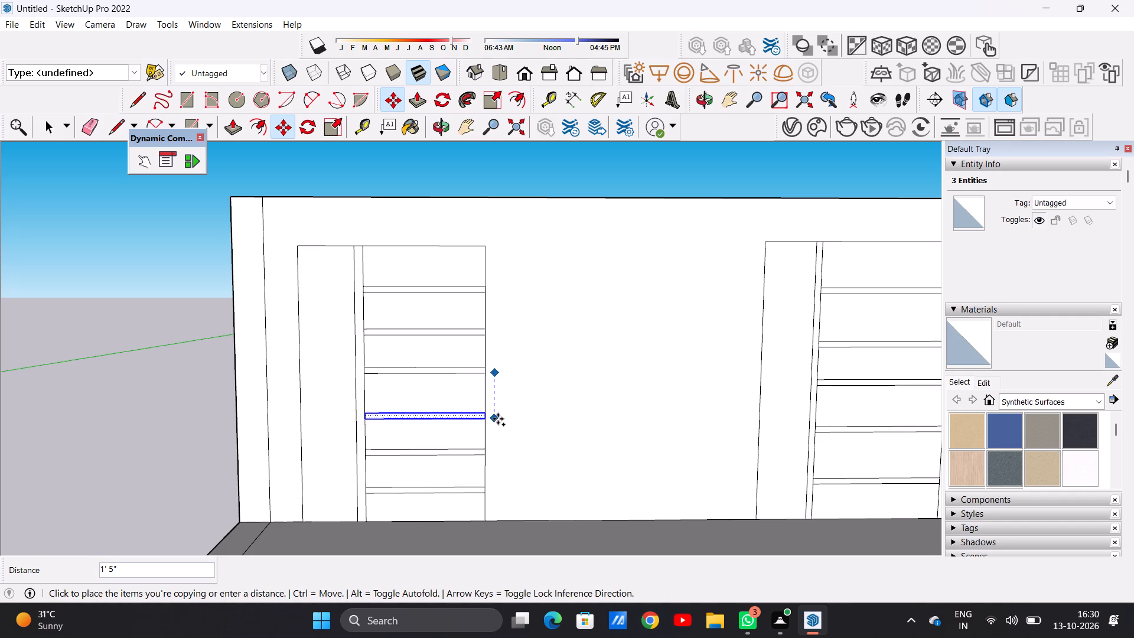
pyautogui.click(501, 412)
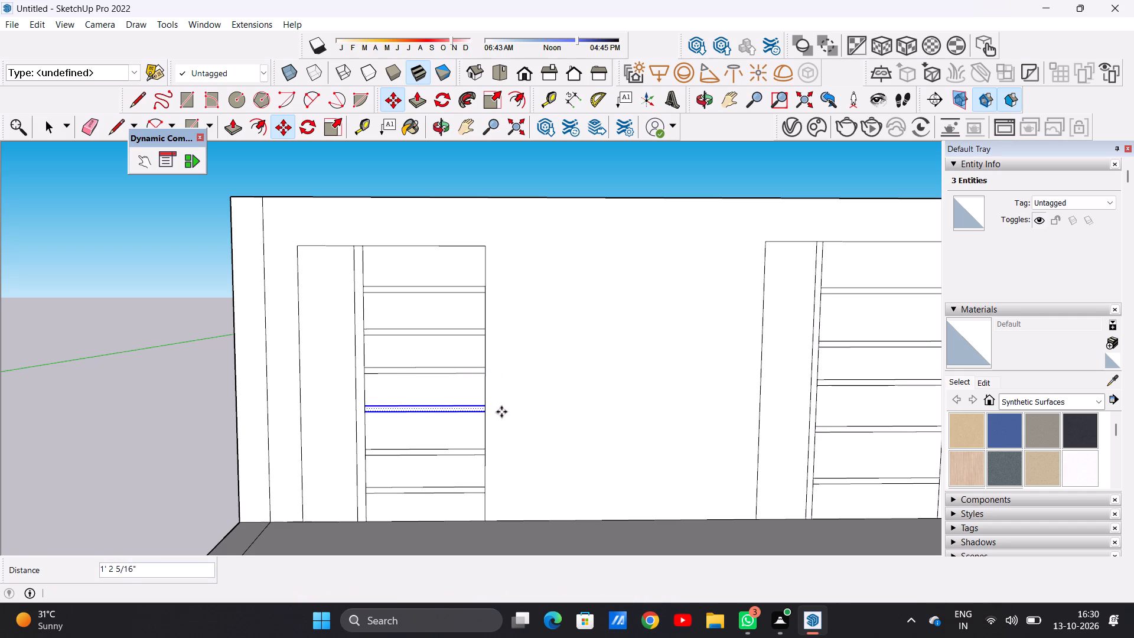
pyautogui.press('space')
pyautogui.click(428, 172)
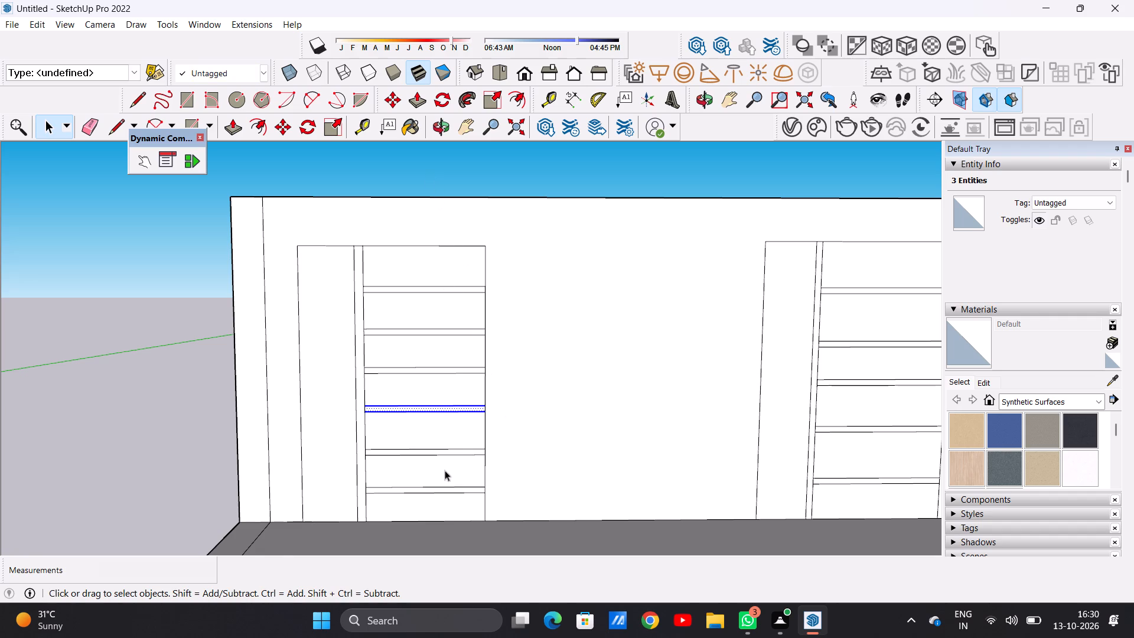
# Examine the whole villa from the front, from above and from the pillar's end, checking both doors, the window and the slab.
pyautogui.scroll(-5, 442, 476)
pyautogui.scroll(-5, 378, 447)
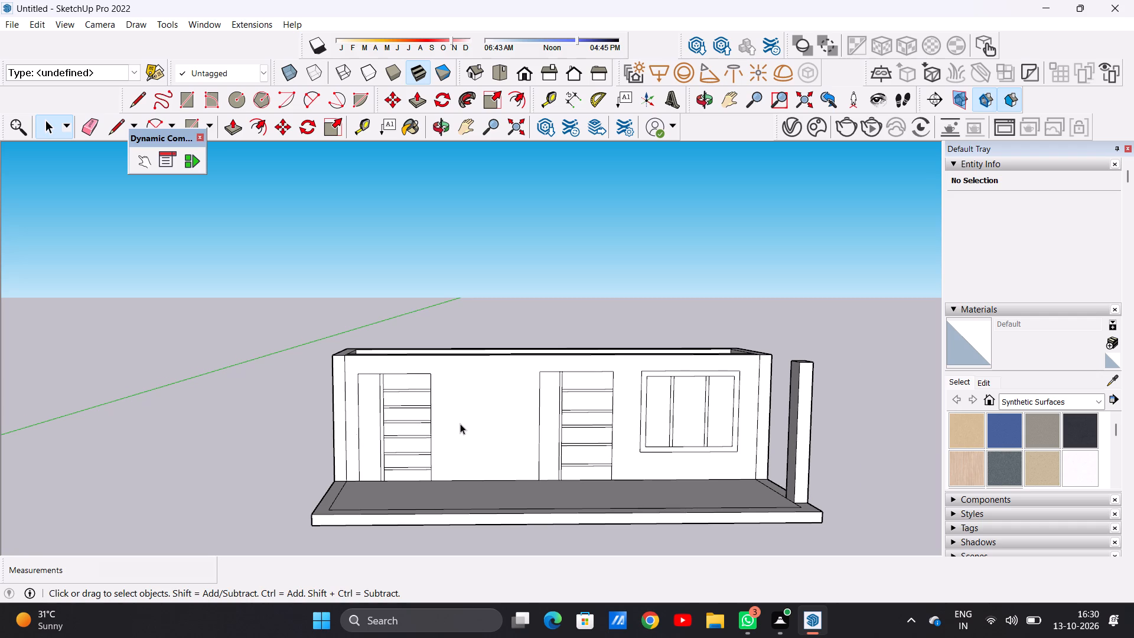
pyautogui.scroll(1, 460, 424)
pyautogui.scroll(-1, 460, 424)
pyautogui.scroll(3, 460, 424)
pyautogui.scroll(-3, 394, 398)
pyautogui.moveTo(452, 393); pyautogui.dragTo(416, 497, button='middle')
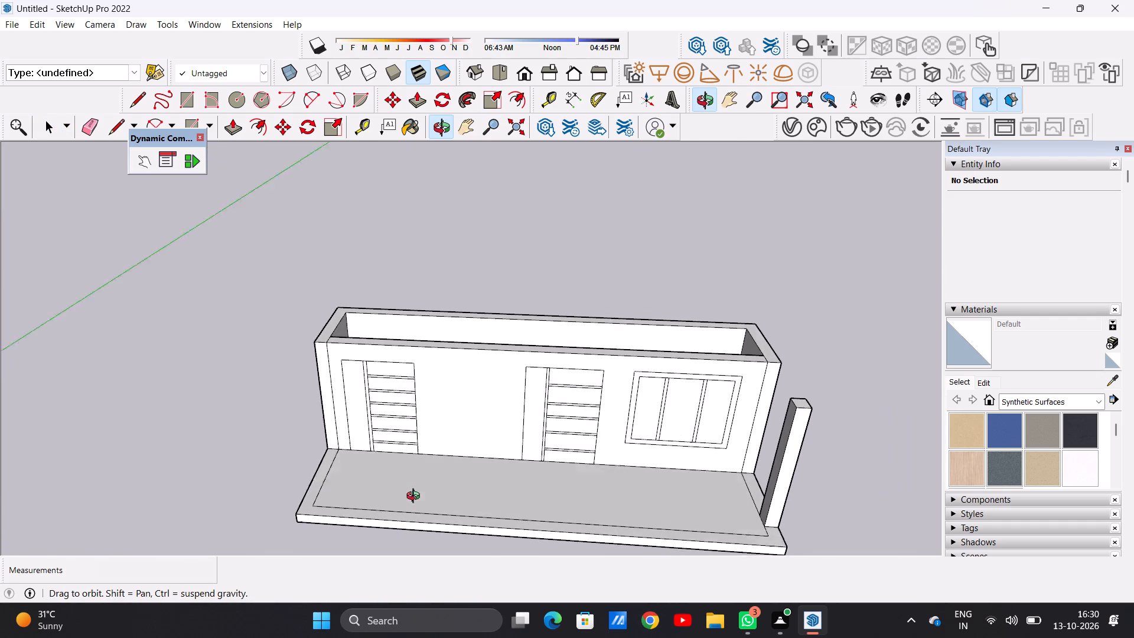
pyautogui.moveTo(416, 497); pyautogui.dragTo(415, 497, button='middle')
pyautogui.scroll(-2, 453, 427)
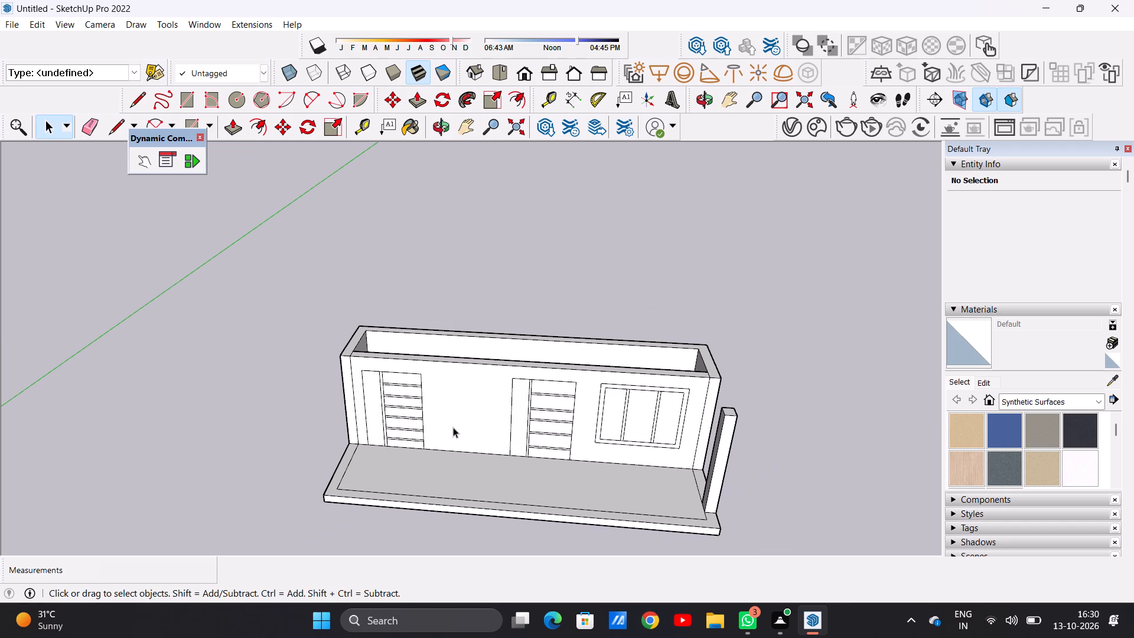
pyautogui.scroll(-3, 453, 427)
pyautogui.moveTo(441, 424); pyautogui.dragTo(453, 489, button='middle')
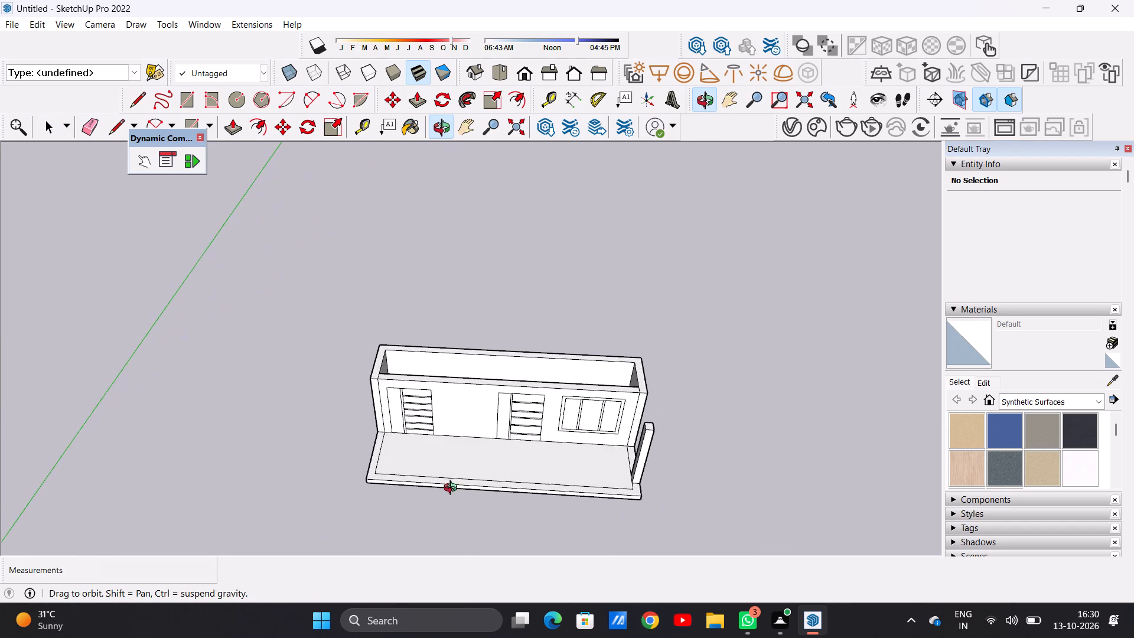
pyautogui.moveTo(453, 489); pyautogui.dragTo(445, 494, button='middle')
pyautogui.scroll(-4, 438, 415)
pyautogui.scroll(4, 387, 431)
pyautogui.scroll(-1, 387, 431)
pyautogui.scroll(6, 405, 433)
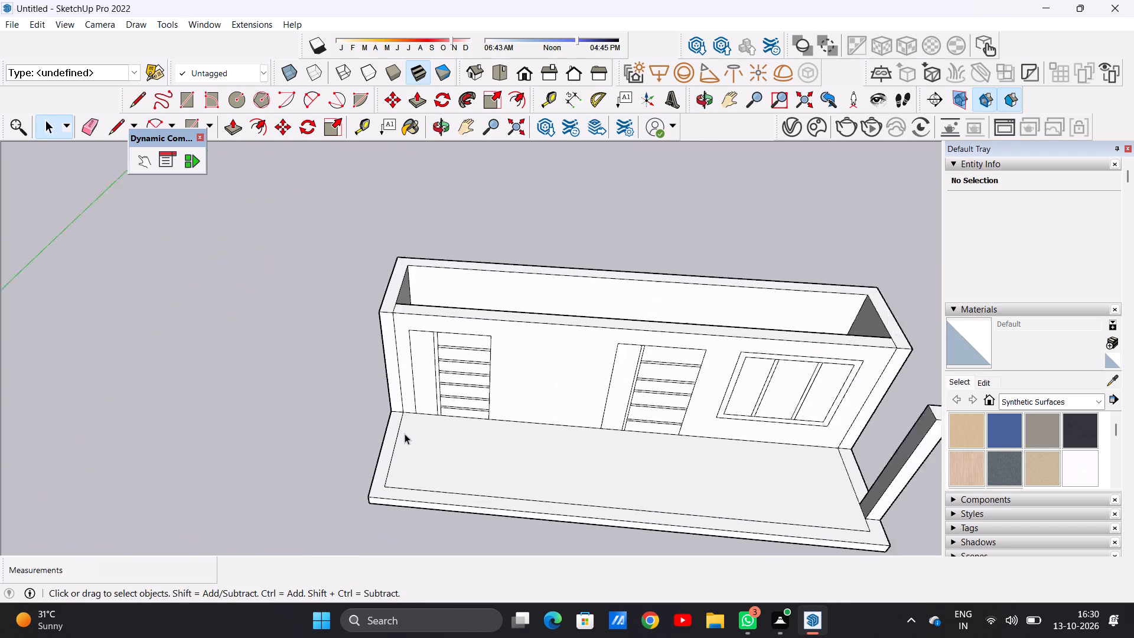
pyautogui.scroll(2, 405, 434)
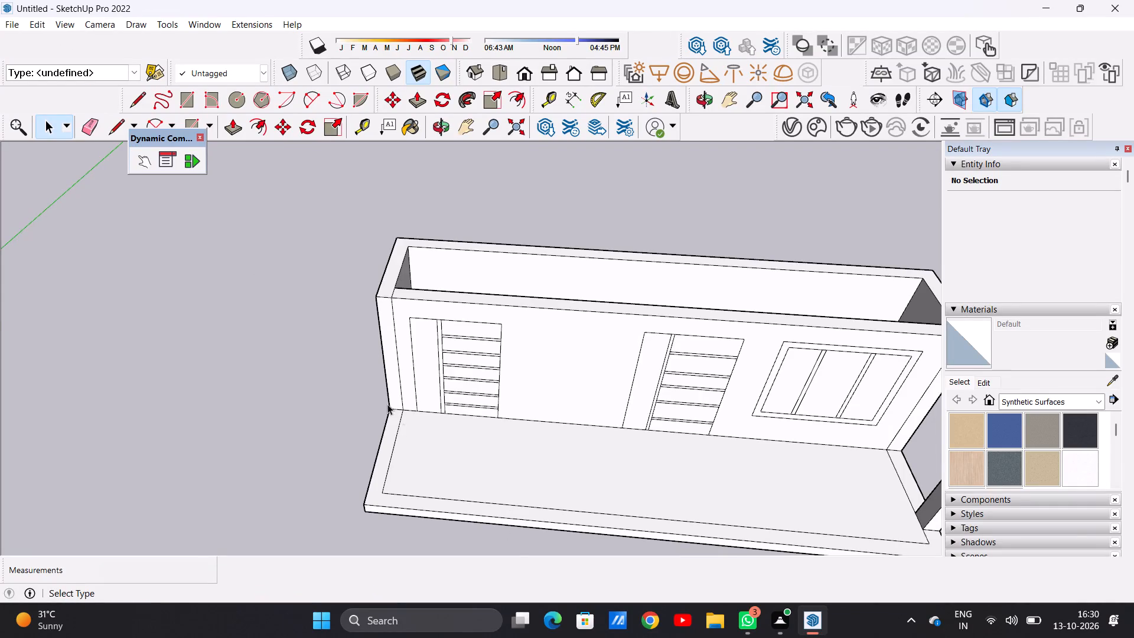
pyautogui.scroll(-3, 332, 361)
pyautogui.scroll(-8, 387, 373)
pyautogui.scroll(10, 548, 387)
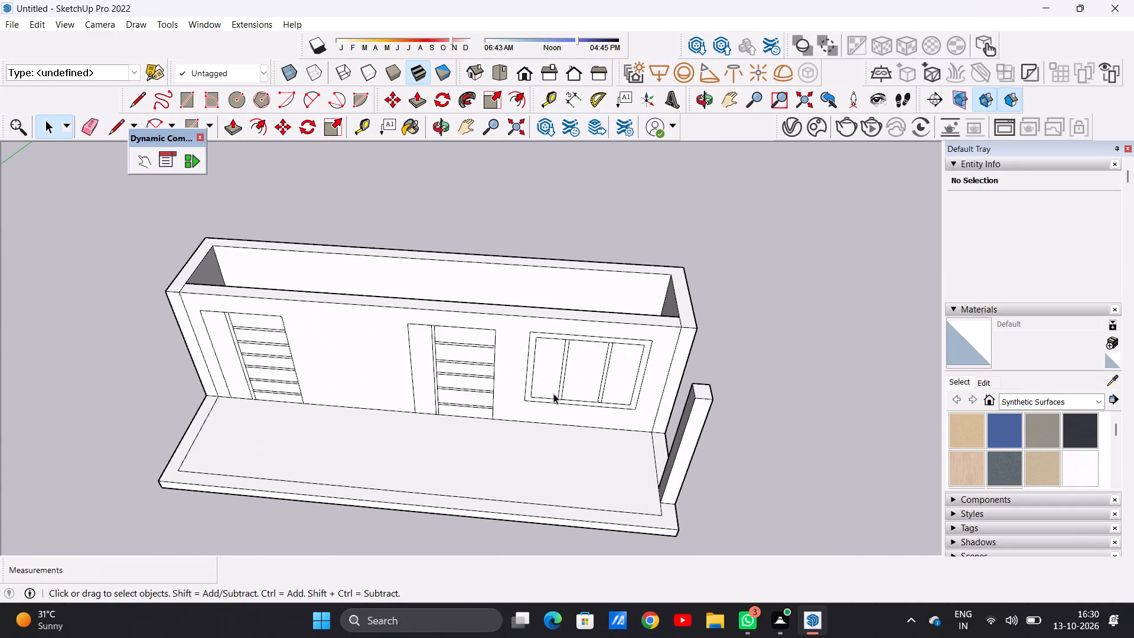
pyautogui.scroll(-3, 551, 393)
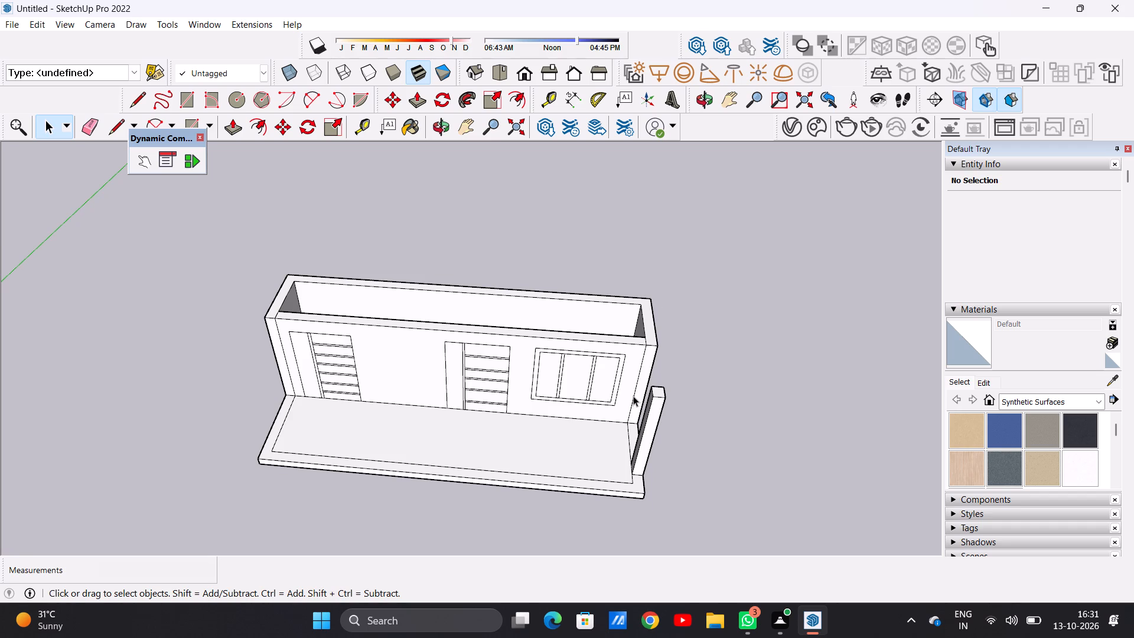
pyautogui.scroll(-2, 636, 420)
pyautogui.moveTo(692, 447); pyautogui.dragTo(553, 409, button='middle')
pyautogui.moveTo(643, 438); pyautogui.dragTo(627, 430, button='middle')
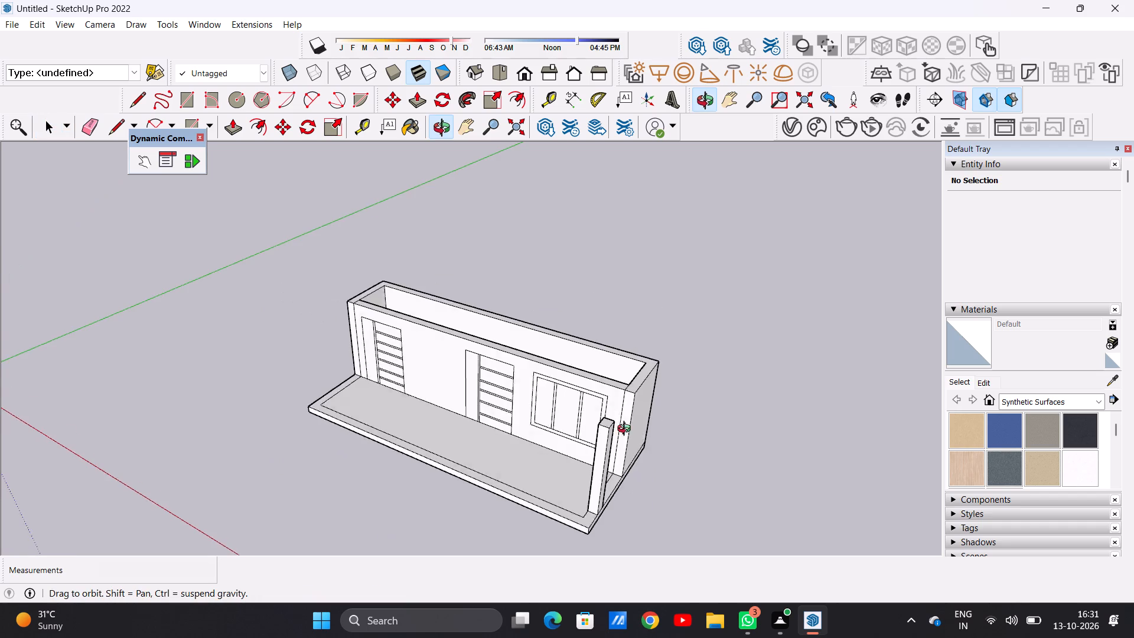
pyautogui.moveTo(627, 430); pyautogui.dragTo(549, 379, button='middle')
pyautogui.scroll(2, 564, 489)
pyautogui.scroll(-1, 564, 489)
pyautogui.scroll(7, 564, 490)
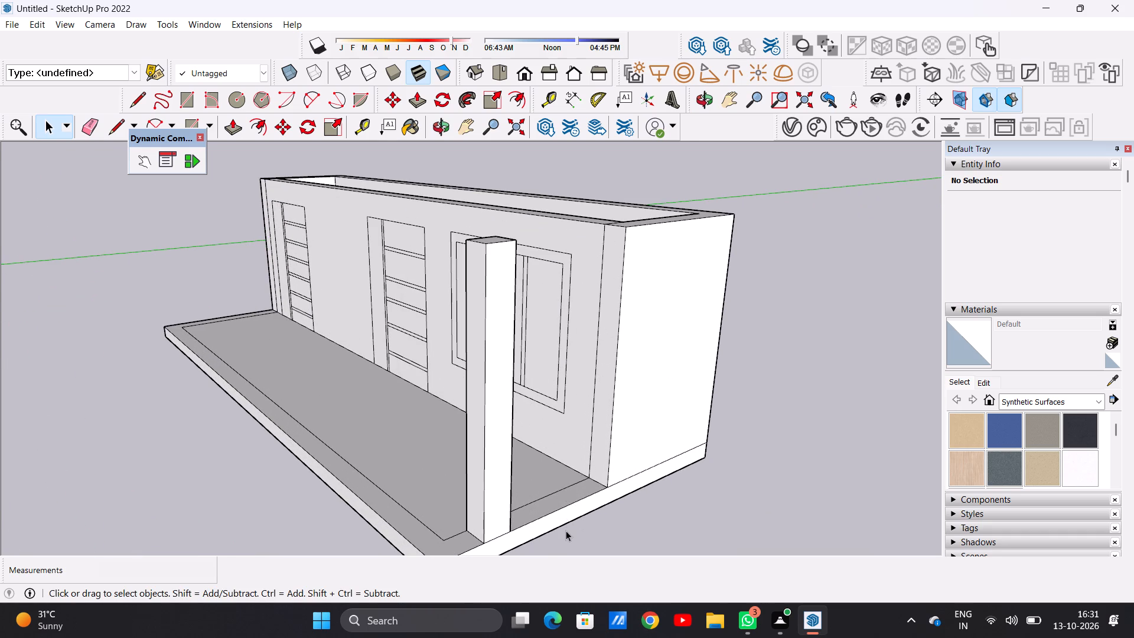
# Push the front pillar's top face down 10' to the slab surface, removing the pillar.
pyautogui.scroll(-9, 498, 381)
pyautogui.moveTo(498, 447); pyautogui.dragTo(479, 486, button='middle')
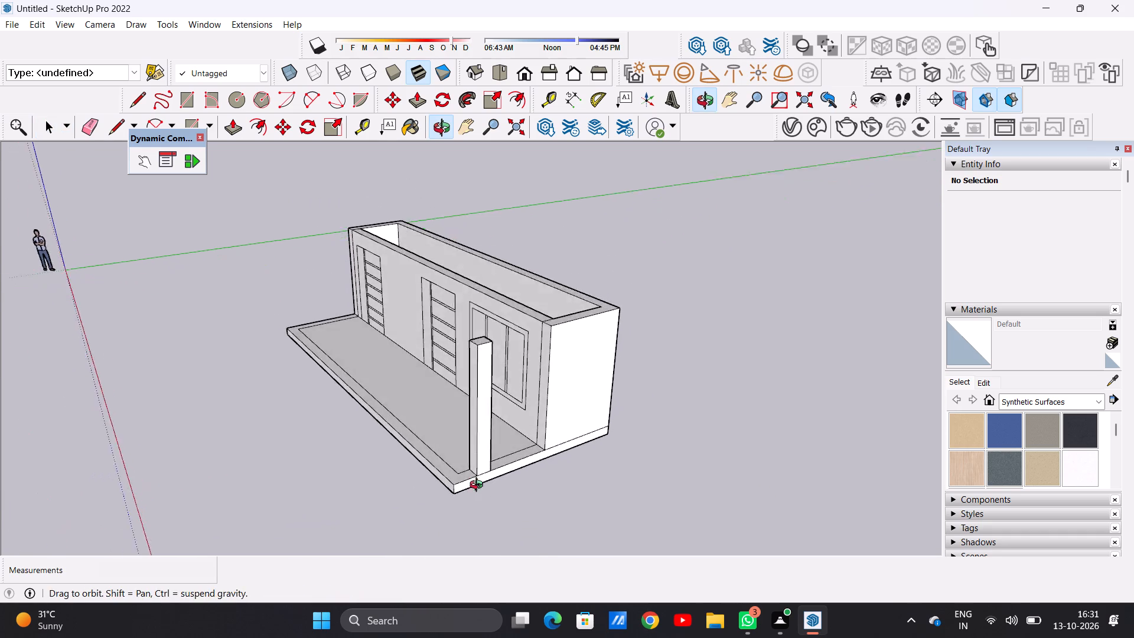
pyautogui.moveTo(479, 486); pyautogui.dragTo(491, 515, button='middle')
pyautogui.scroll(7, 488, 398)
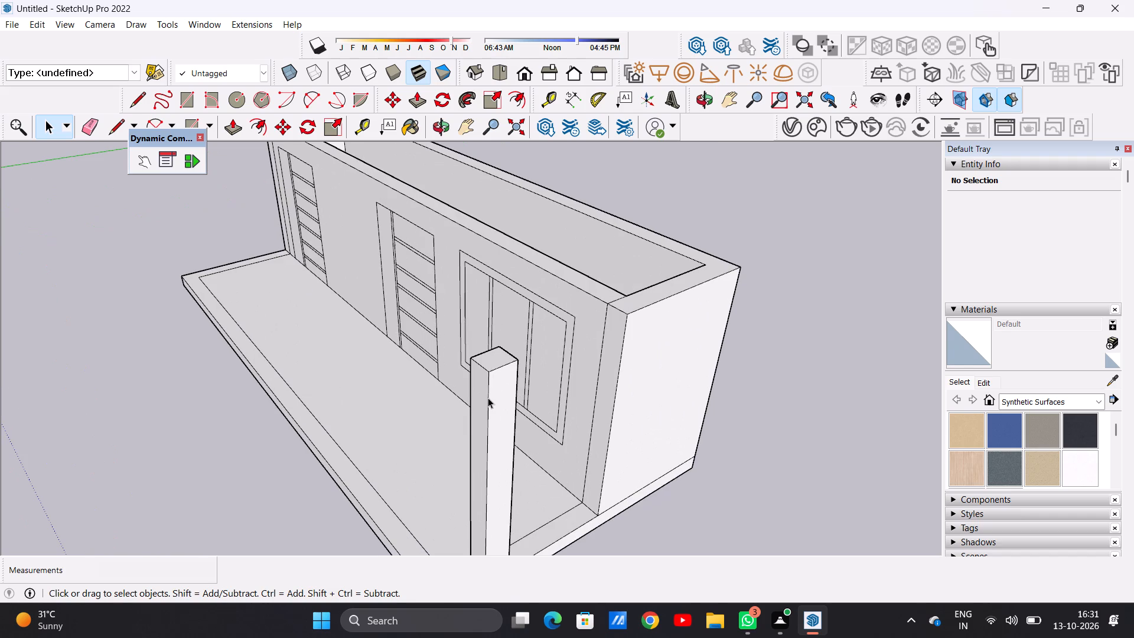
pyautogui.press('p')
pyautogui.click(489, 358)
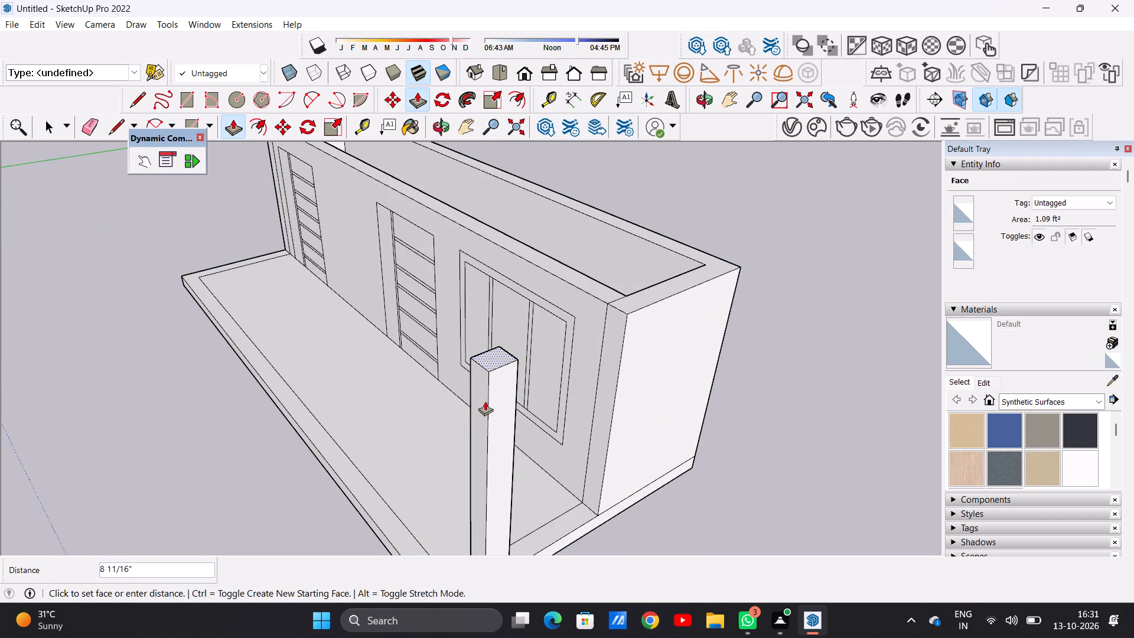
pyautogui.scroll(-14, 484, 363)
pyautogui.scroll(1, 490, 418)
pyautogui.scroll(-1, 490, 419)
pyautogui.scroll(14, 490, 420)
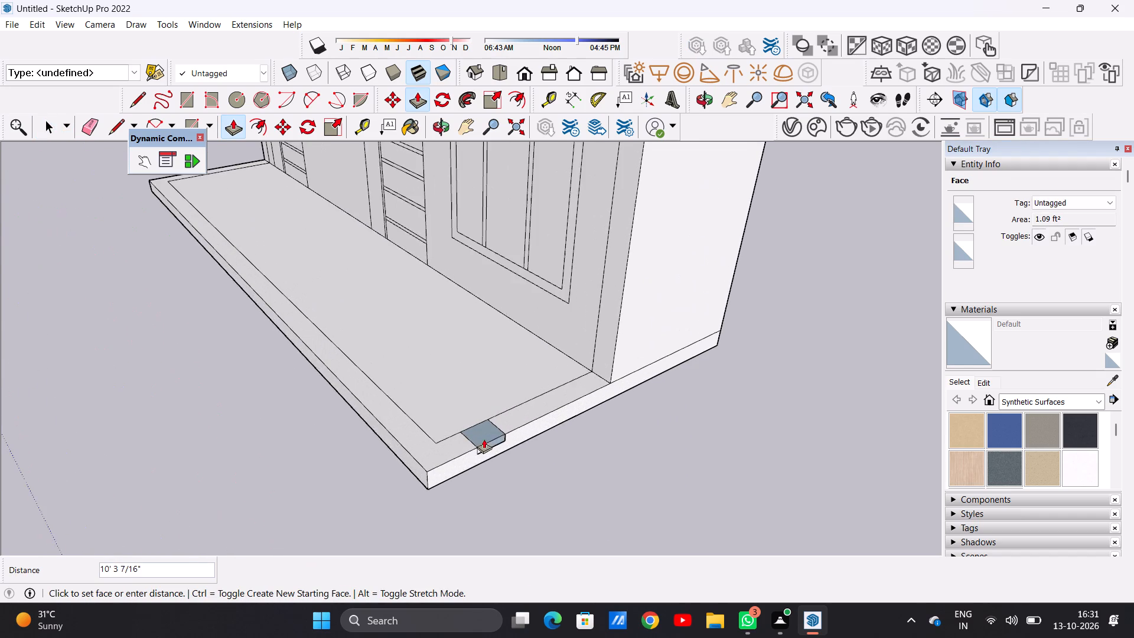
pyautogui.click(454, 427)
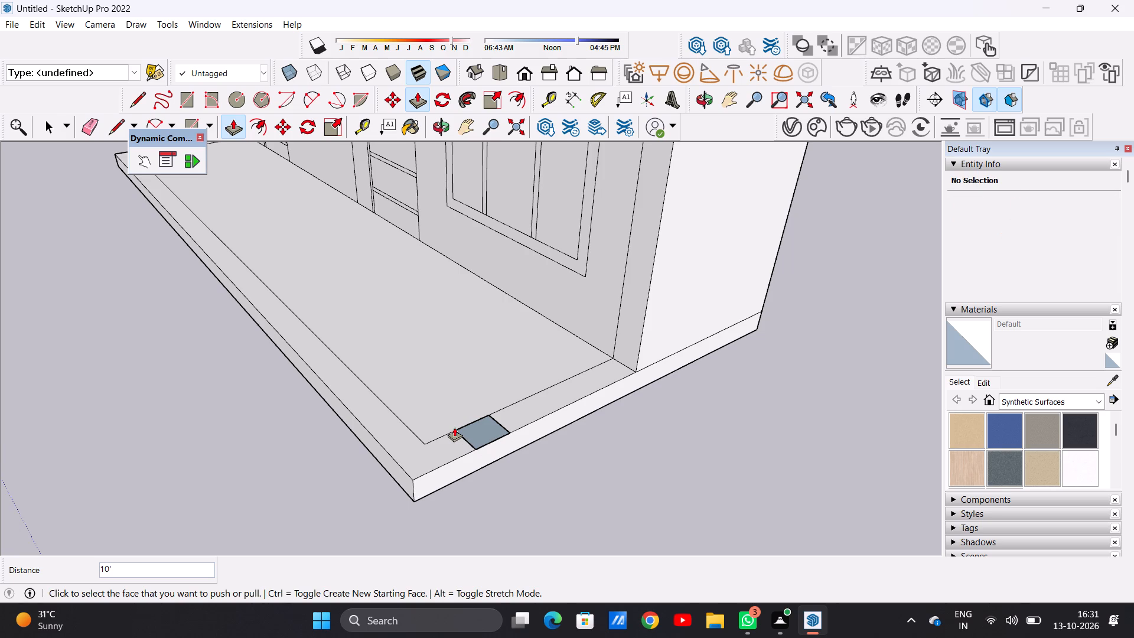
pyautogui.press('space')
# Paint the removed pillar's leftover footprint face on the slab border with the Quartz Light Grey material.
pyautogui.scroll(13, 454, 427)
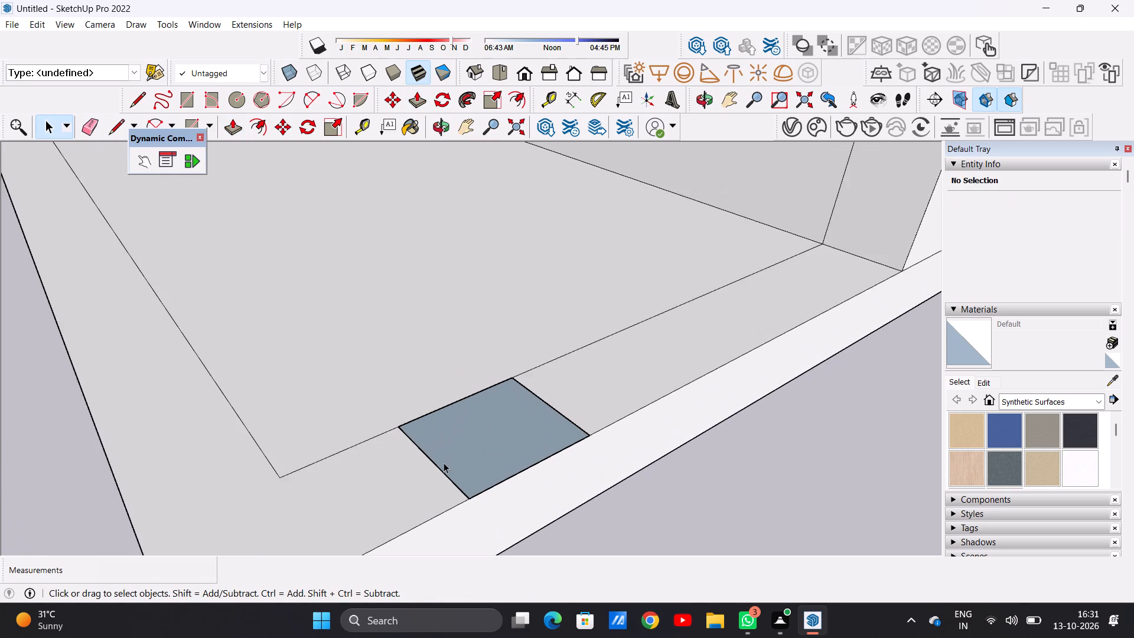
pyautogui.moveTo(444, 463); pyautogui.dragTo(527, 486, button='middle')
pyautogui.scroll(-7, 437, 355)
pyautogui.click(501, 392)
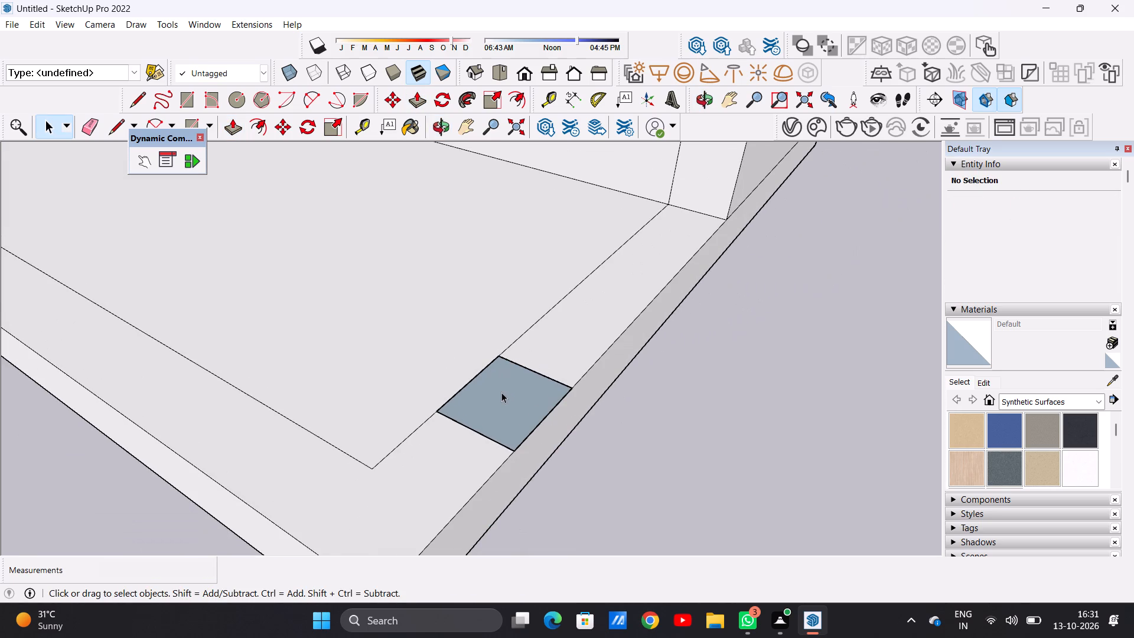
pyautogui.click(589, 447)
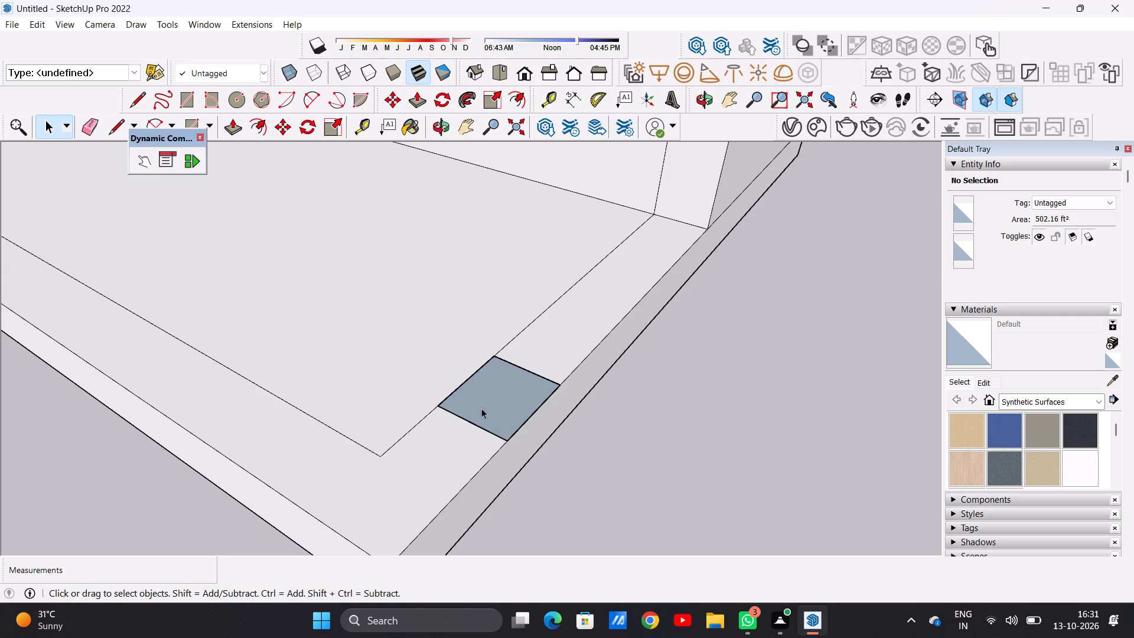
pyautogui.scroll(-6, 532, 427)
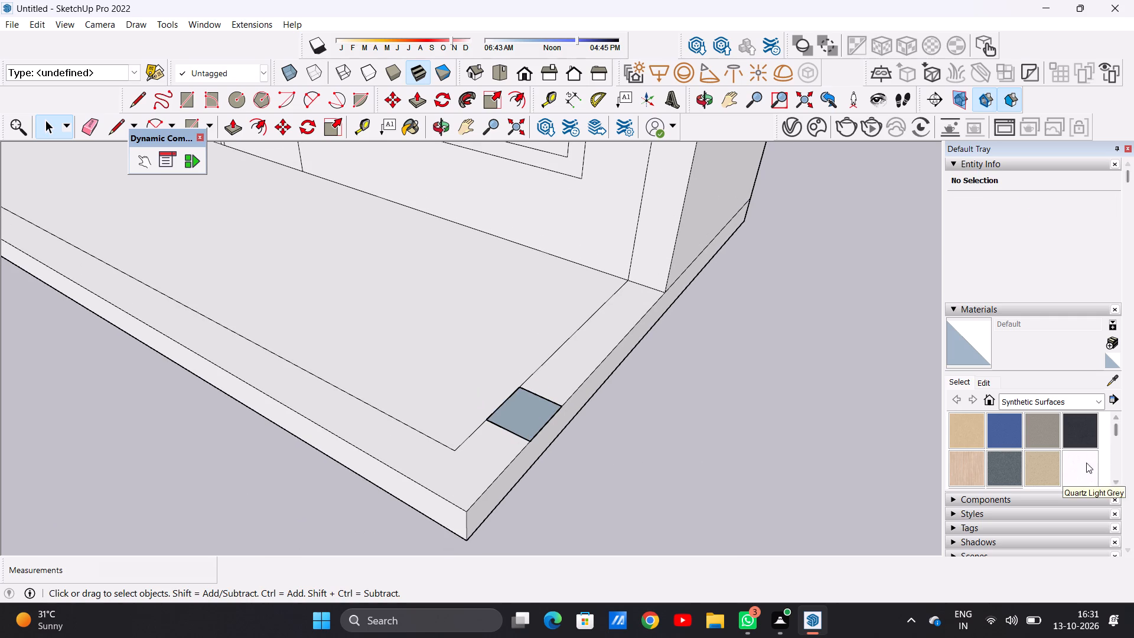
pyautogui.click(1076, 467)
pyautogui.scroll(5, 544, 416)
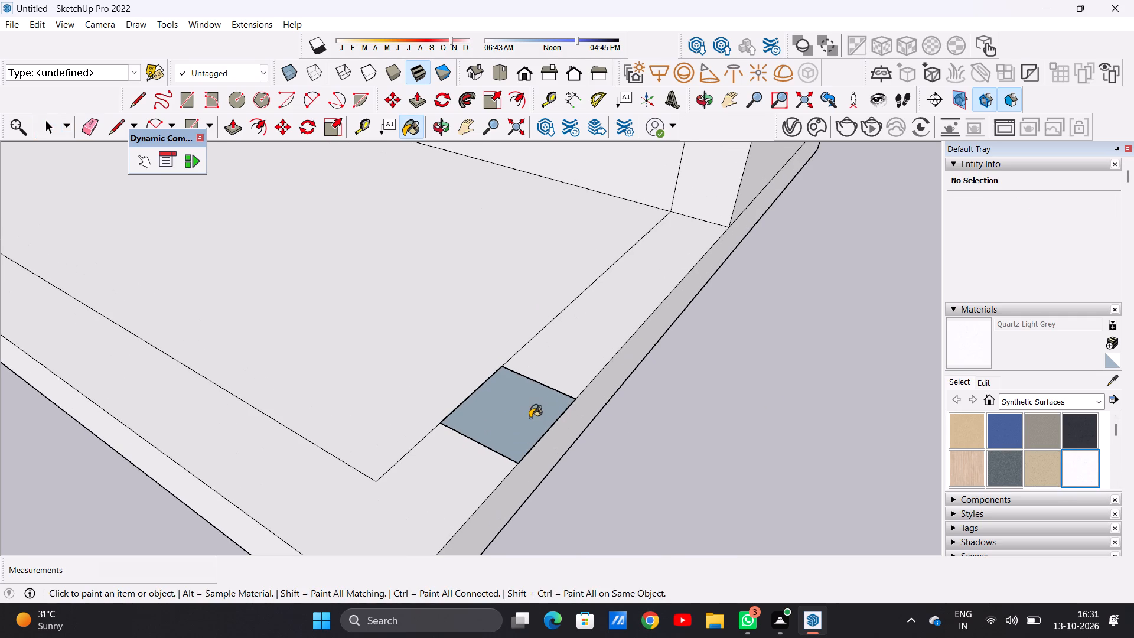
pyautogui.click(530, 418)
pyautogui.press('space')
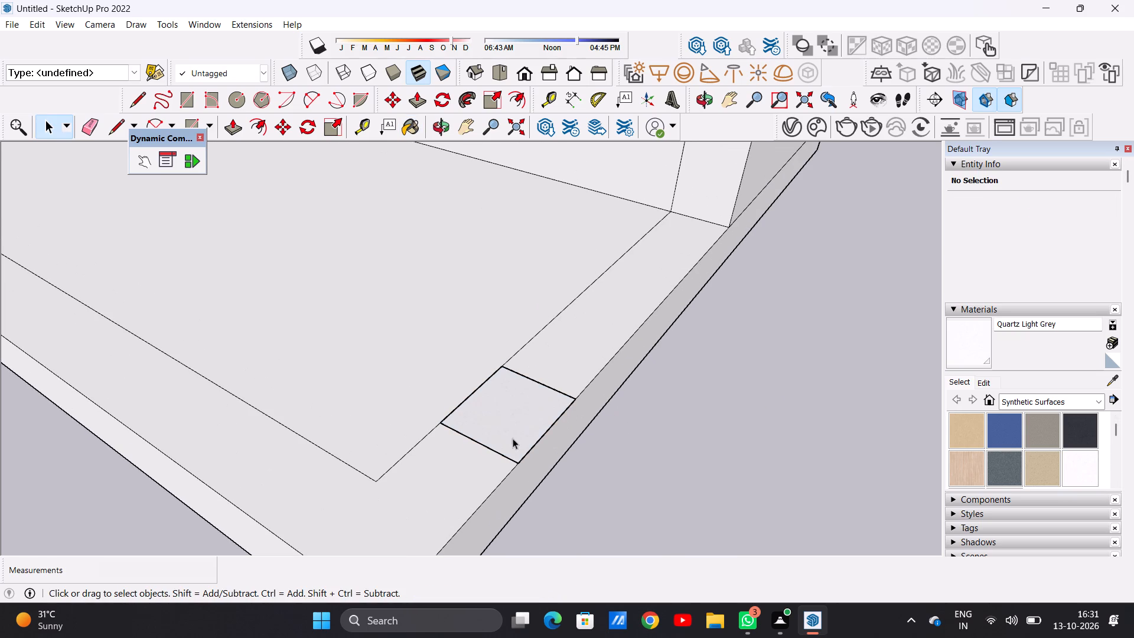
# Examine the painted footprint face up close and against the slab border and the villa's front.
pyautogui.scroll(3, 512, 438)
pyautogui.doubleClick(509, 441)
pyautogui.tripleClick(509, 441)
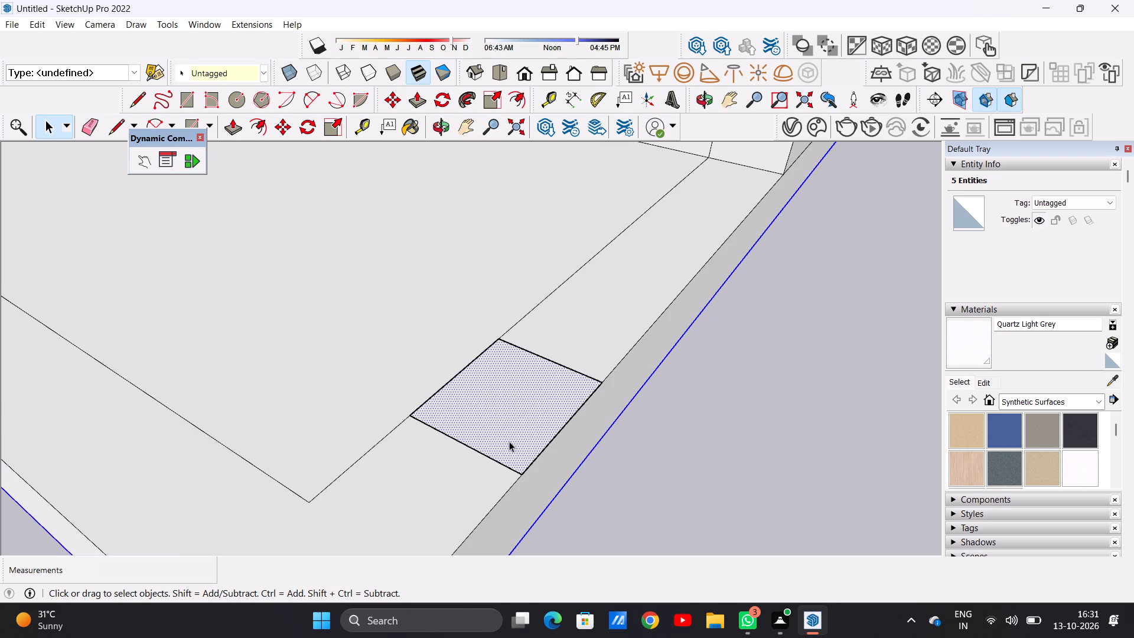
pyautogui.scroll(-6, 608, 480)
pyautogui.doubleClick(711, 438)
pyautogui.scroll(2, 558, 438)
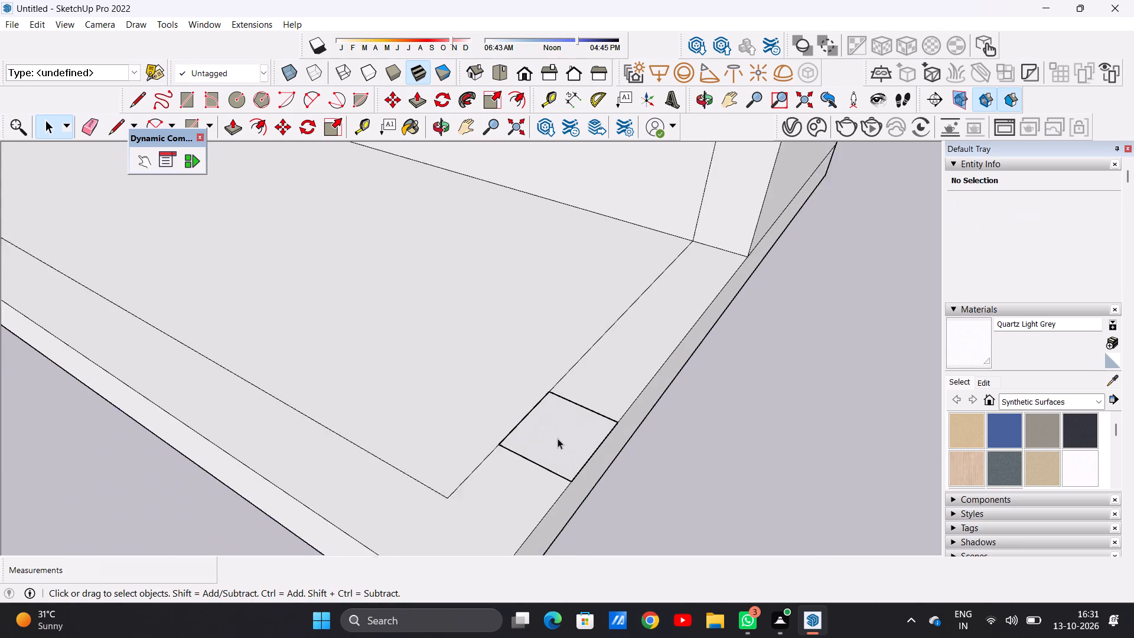
pyautogui.scroll(2, 558, 438)
pyautogui.doubleClick(558, 438)
pyautogui.click(558, 438)
pyautogui.tripleClick(739, 467)
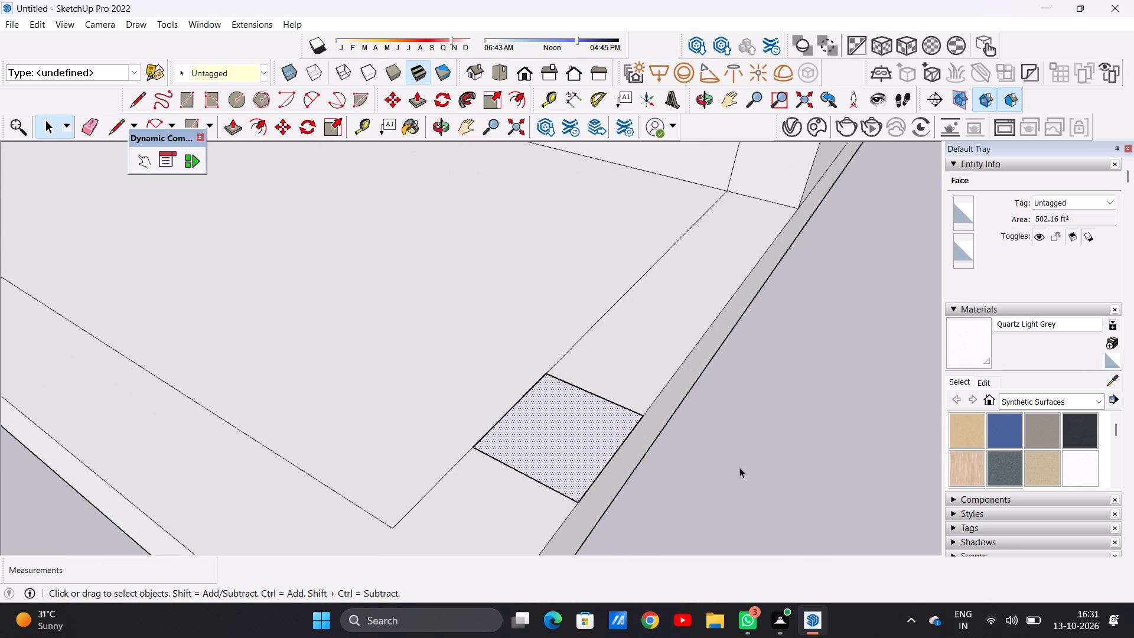
pyautogui.doubleClick(741, 467)
pyautogui.scroll(-18, 557, 434)
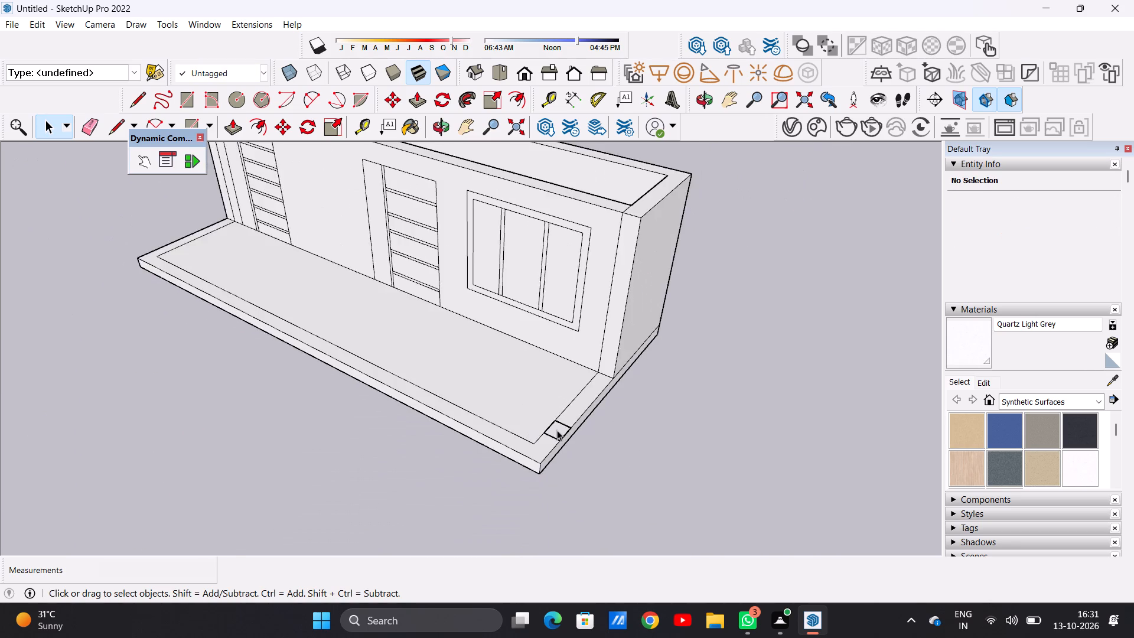
pyautogui.scroll(-5, 557, 430)
pyautogui.scroll(6, 562, 411)
pyautogui.scroll(-1, 565, 438)
pyautogui.scroll(1, 565, 438)
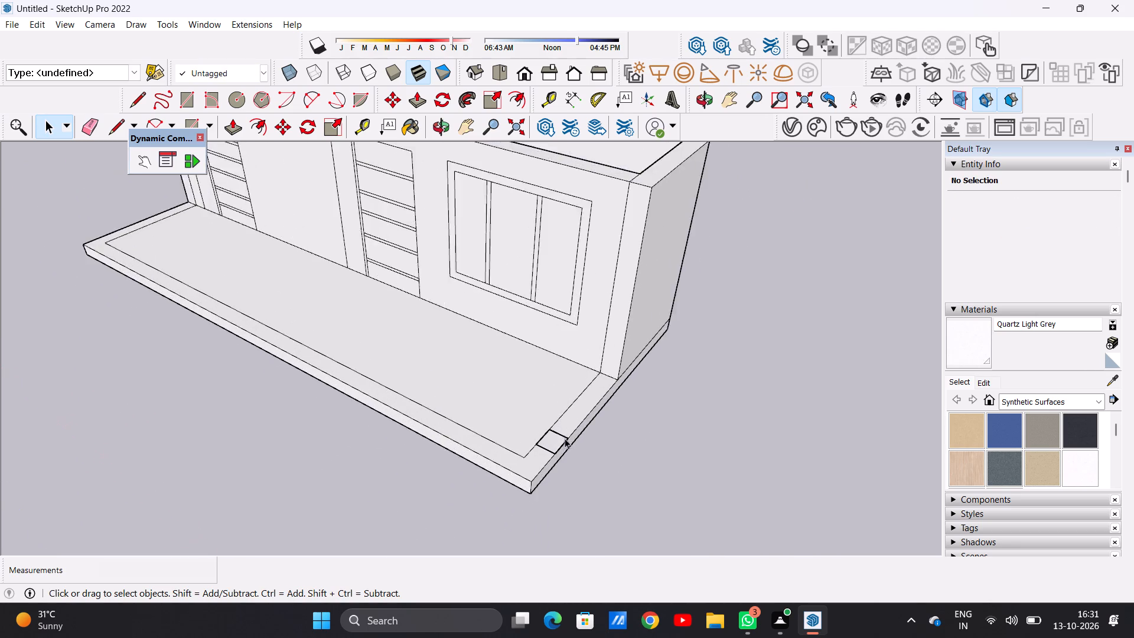
pyautogui.scroll(4, 565, 438)
pyautogui.scroll(-1, 564, 439)
pyautogui.scroll(7, 564, 440)
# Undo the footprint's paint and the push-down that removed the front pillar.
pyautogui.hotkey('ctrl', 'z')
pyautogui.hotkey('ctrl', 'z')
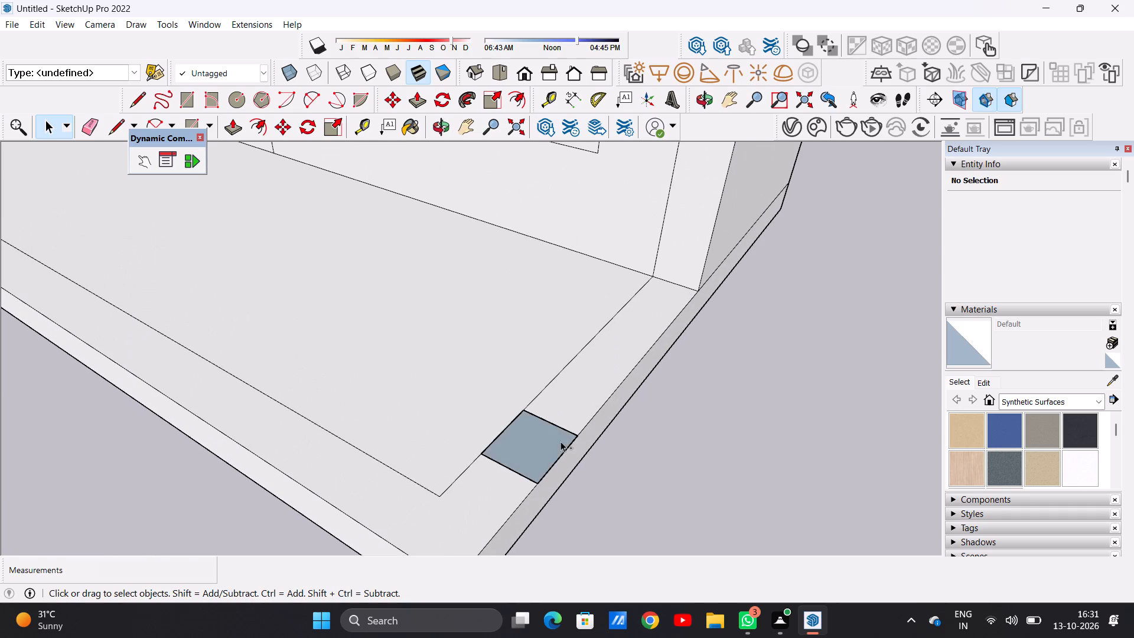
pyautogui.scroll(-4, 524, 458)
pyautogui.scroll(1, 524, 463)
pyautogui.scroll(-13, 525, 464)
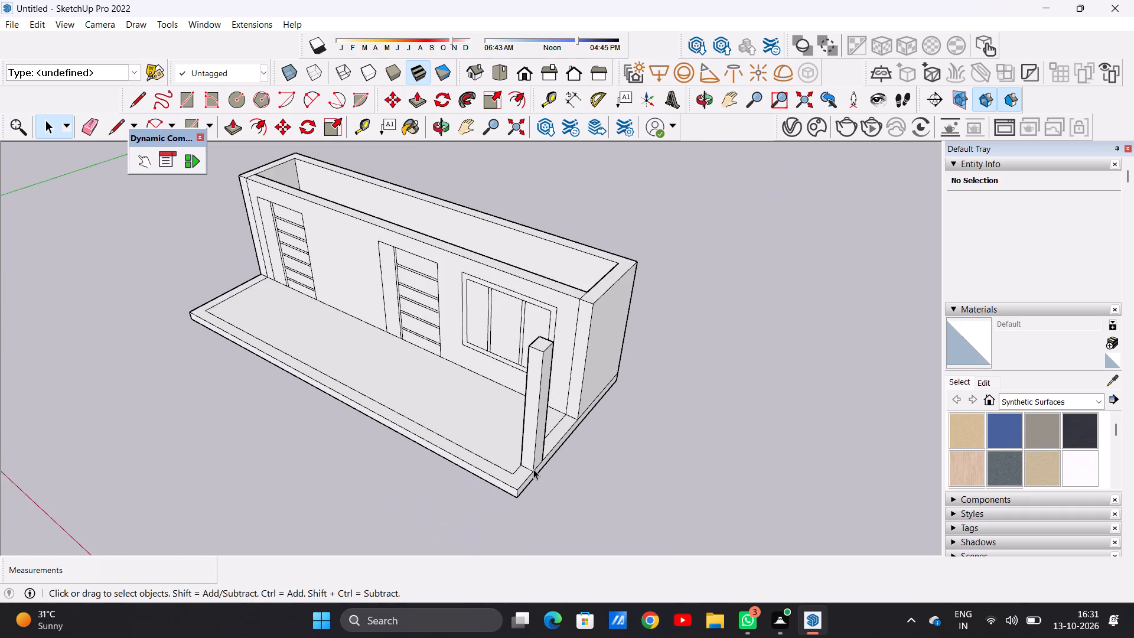
# Draw a line about 11 7/16" long across the slab's border strip, between the front pillar and the villa wall.
pyautogui.scroll(-4, 533, 469)
pyautogui.moveTo(585, 477); pyautogui.dragTo(429, 432, button='middle')
pyautogui.scroll(6, 458, 435)
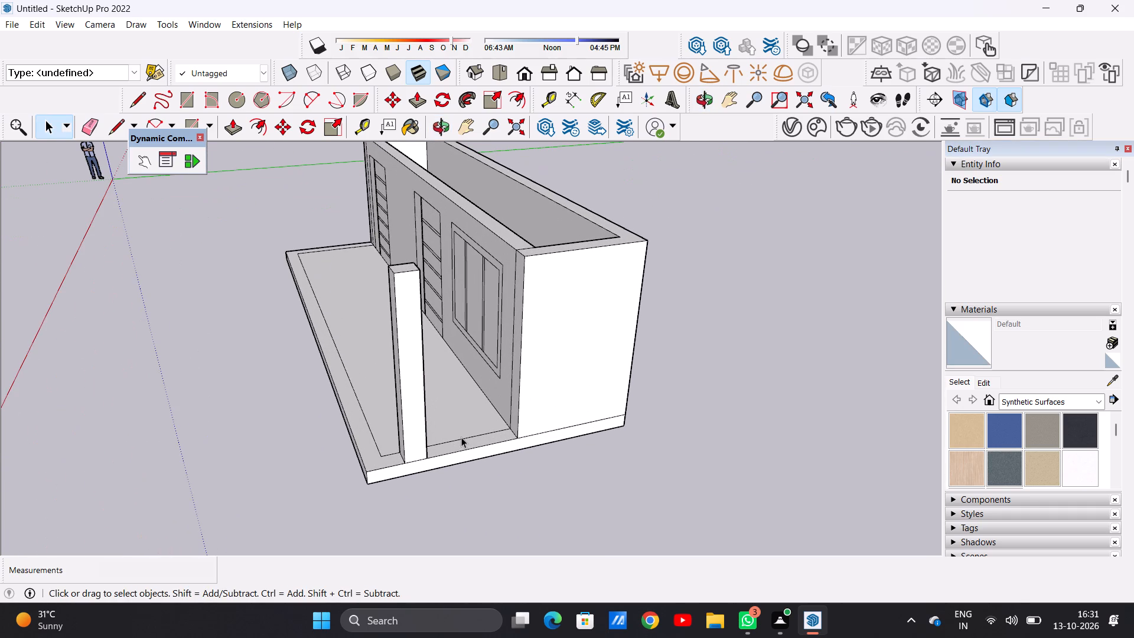
pyautogui.moveTo(461, 437); pyautogui.dragTo(526, 445, button='middle')
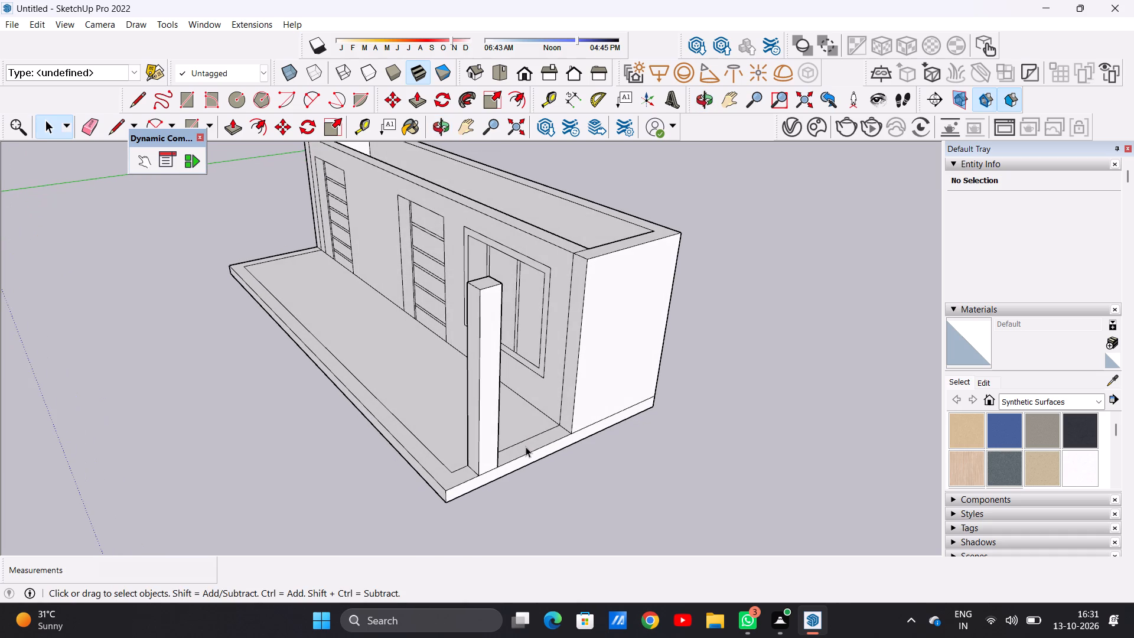
pyautogui.scroll(3, 526, 447)
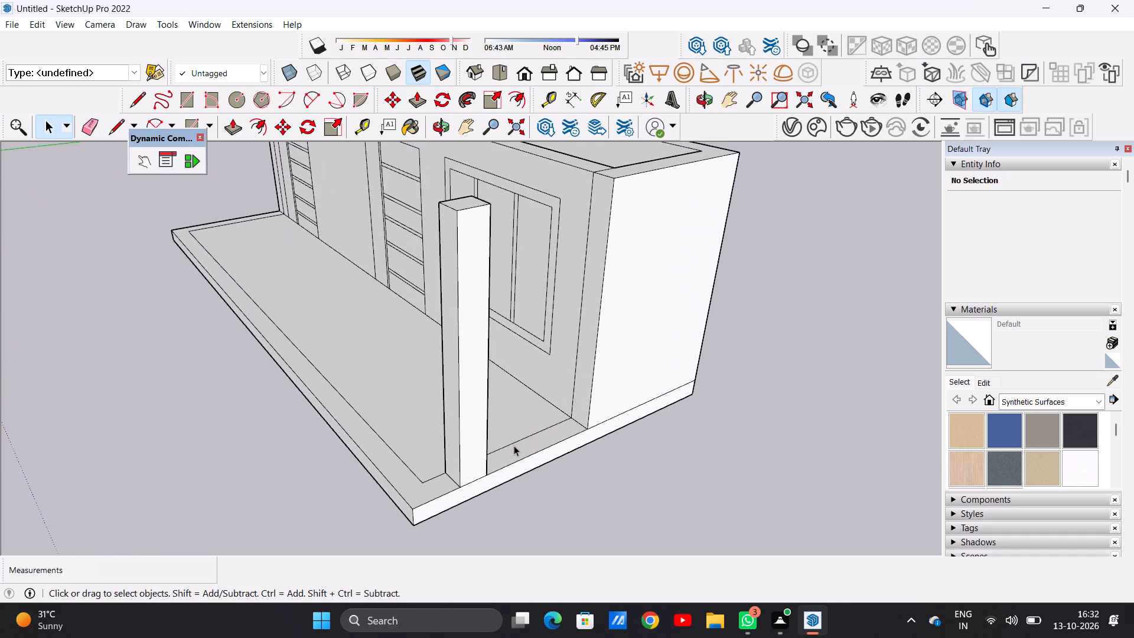
pyautogui.moveTo(512, 445); pyautogui.dragTo(566, 493, button='middle')
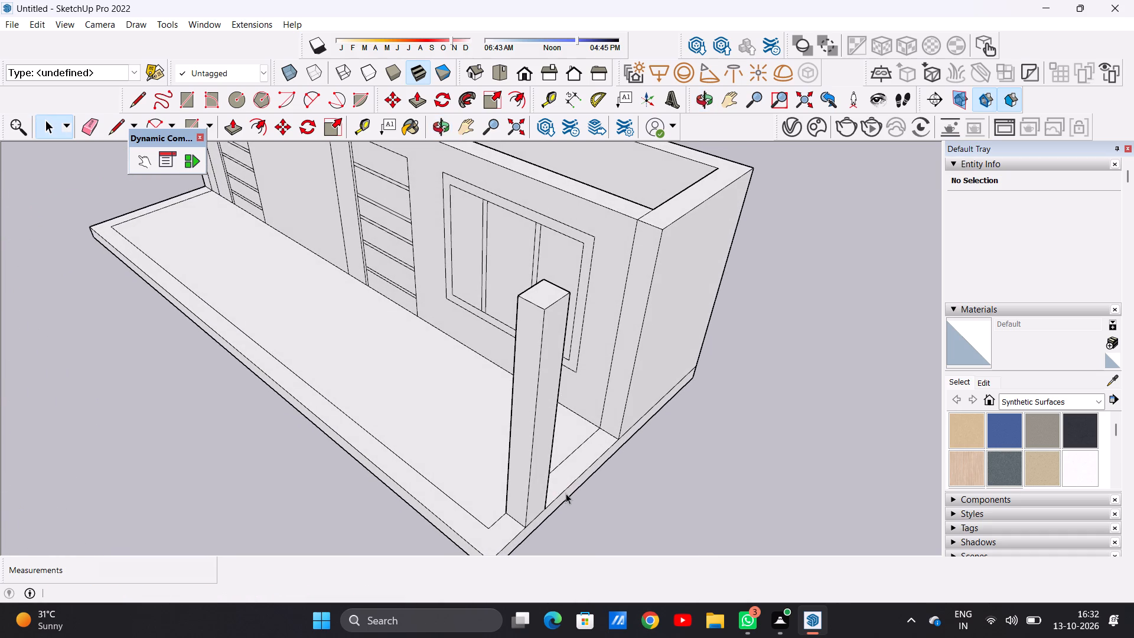
pyautogui.press('l')
pyautogui.scroll(2, 581, 457)
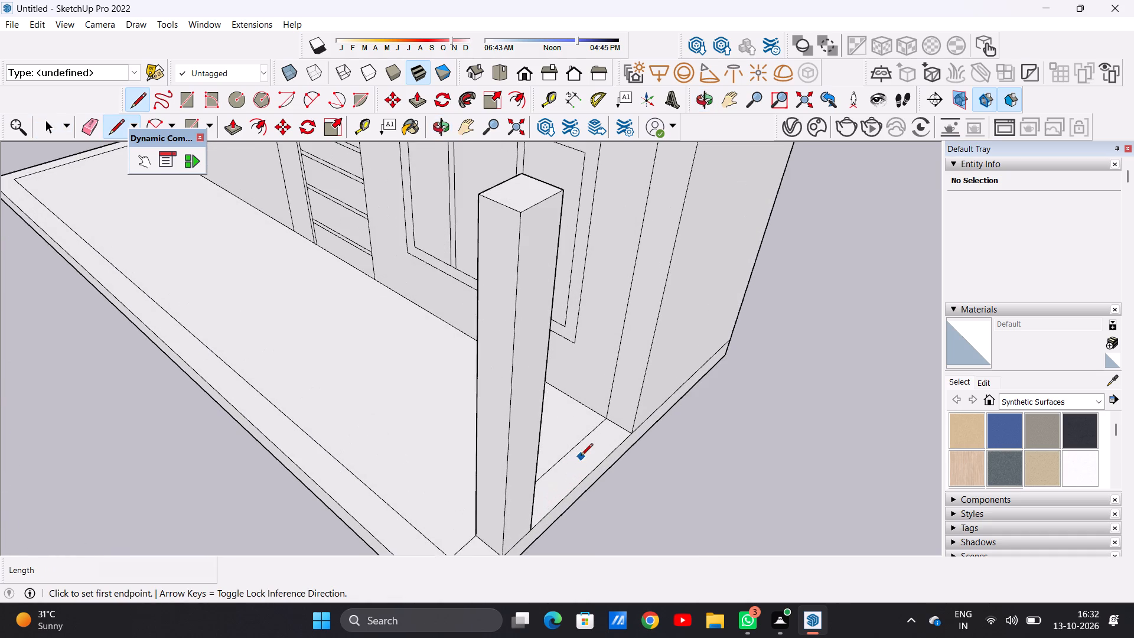
pyautogui.scroll(2, 581, 457)
pyautogui.scroll(-1, 585, 456)
pyautogui.scroll(1, 585, 456)
pyautogui.scroll(-1, 585, 456)
pyautogui.scroll(1, 585, 456)
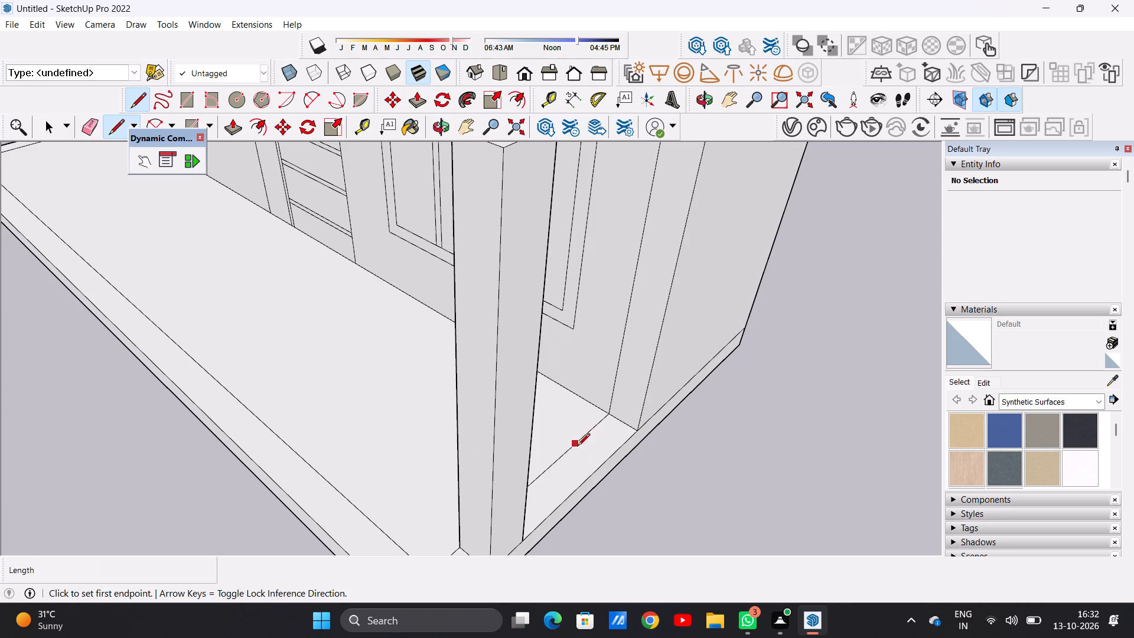
pyautogui.click(579, 442)
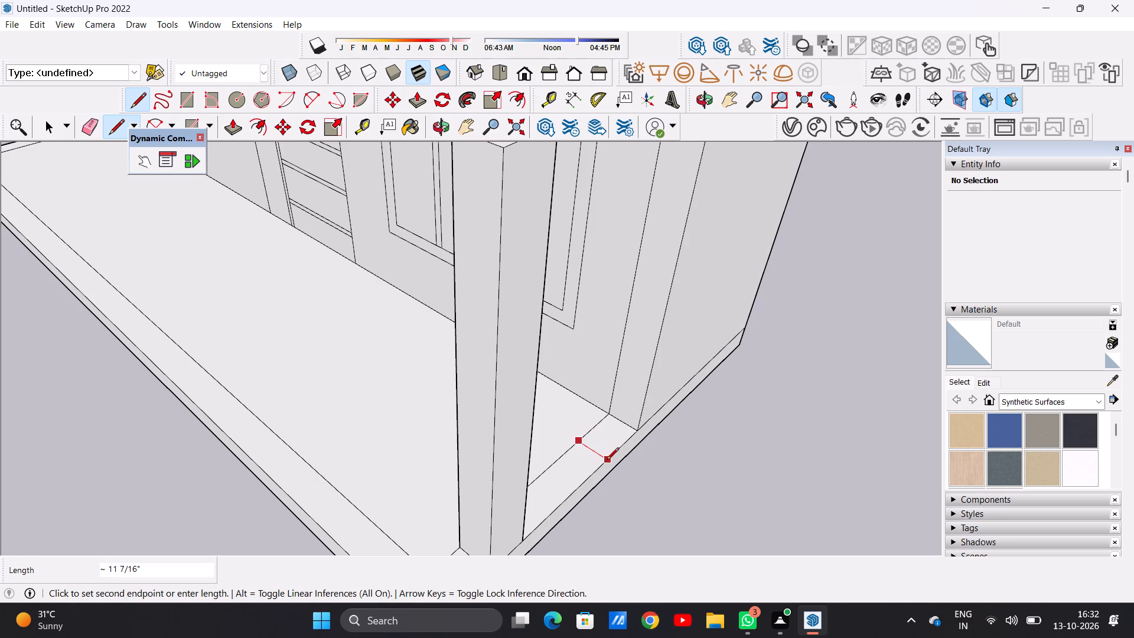
pyautogui.click(607, 461)
pyautogui.press('space')
# Push/Pull the small border face beside the villa wall up 10', level with the wall top.
pyautogui.write('p')
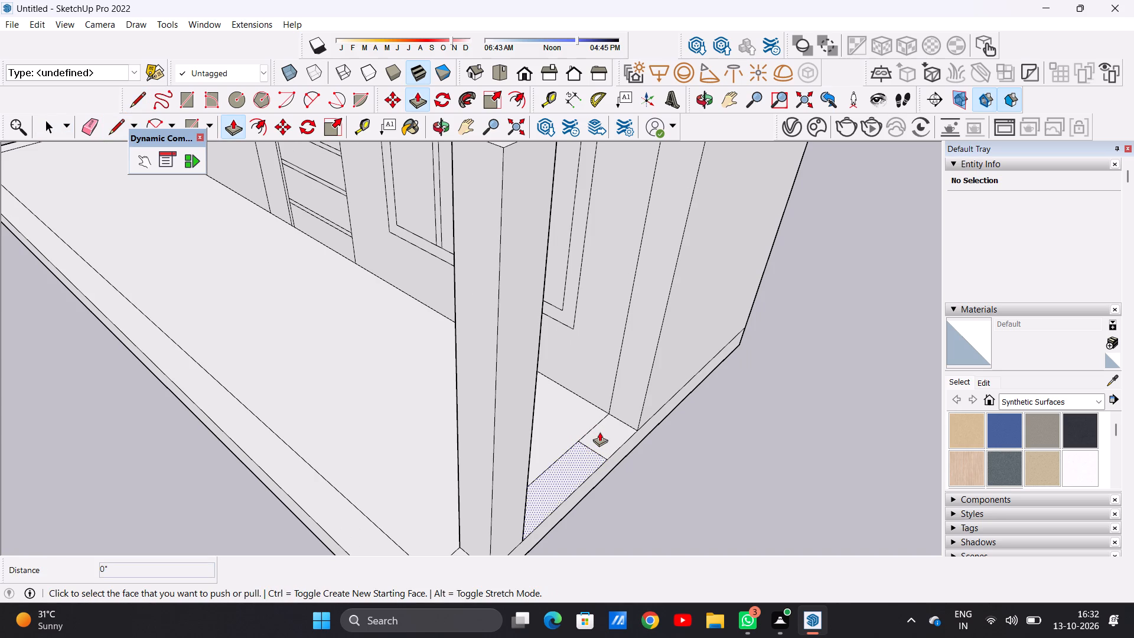
pyautogui.click(599, 432)
pyautogui.scroll(-7, 599, 274)
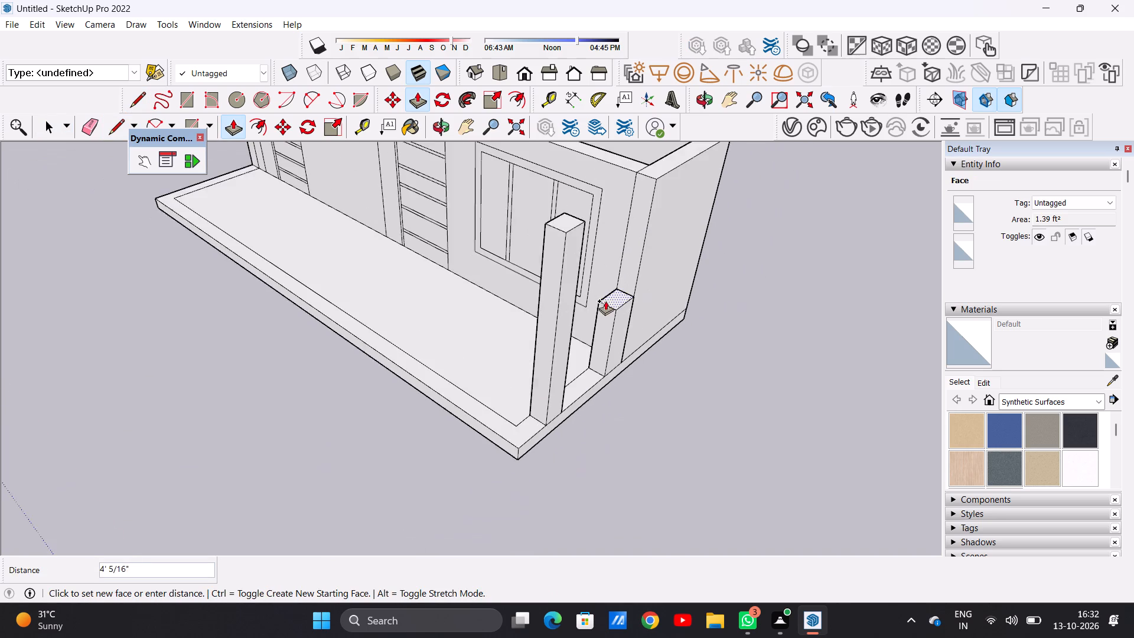
pyautogui.scroll(-5, 605, 301)
pyautogui.scroll(4, 618, 227)
pyautogui.scroll(-1, 640, 252)
pyautogui.scroll(8, 640, 252)
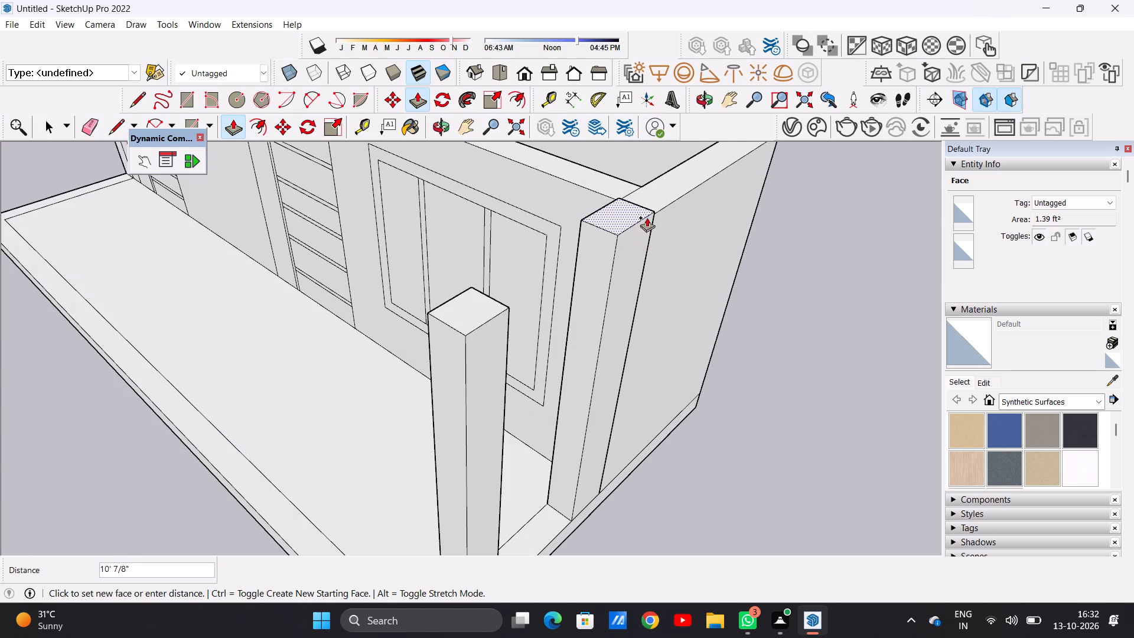
pyautogui.click(657, 214)
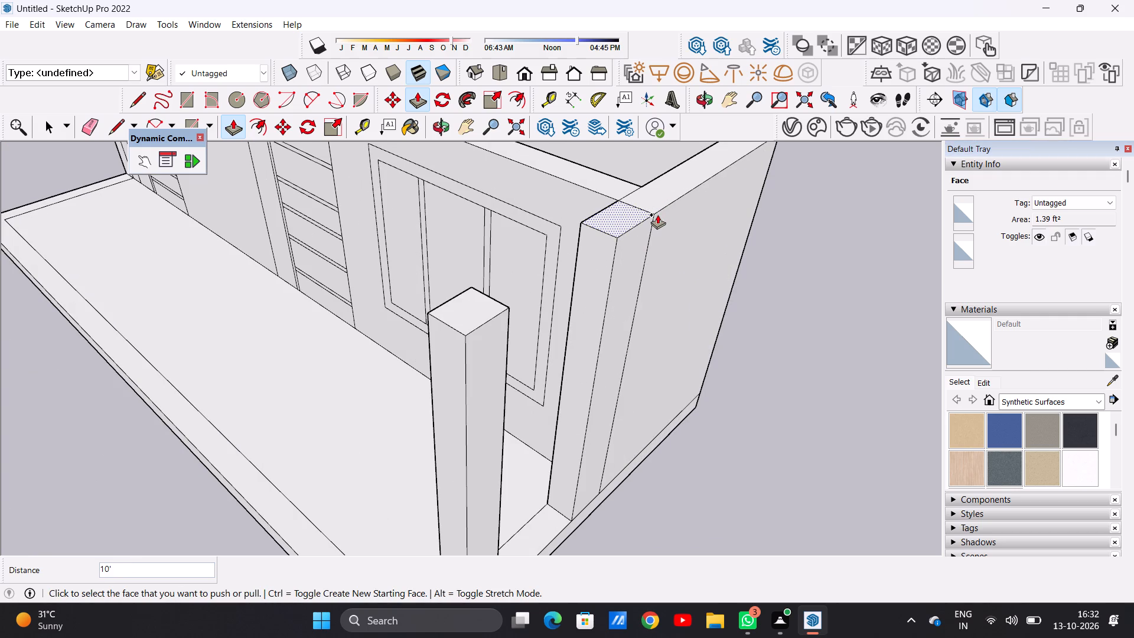
pyautogui.press('space')
pyautogui.scroll(-14, 593, 333)
pyautogui.scroll(9, 568, 369)
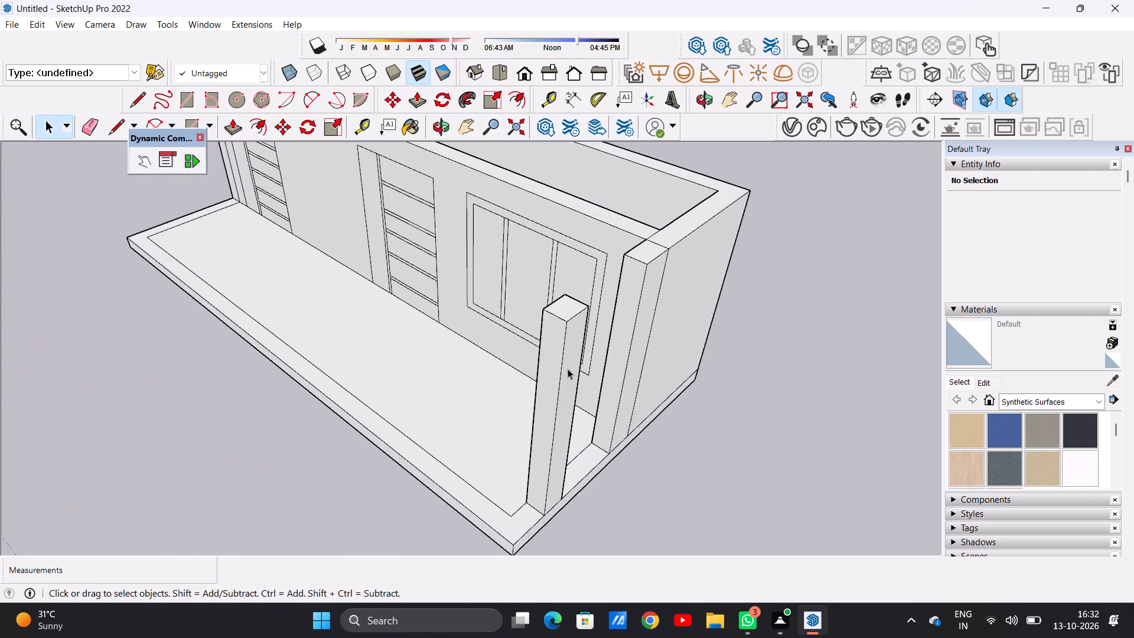
# Push the front pillar's top face down to roughly half the wall height.
pyautogui.scroll(4, 568, 369)
pyautogui.press('p')
pyautogui.click(568, 275)
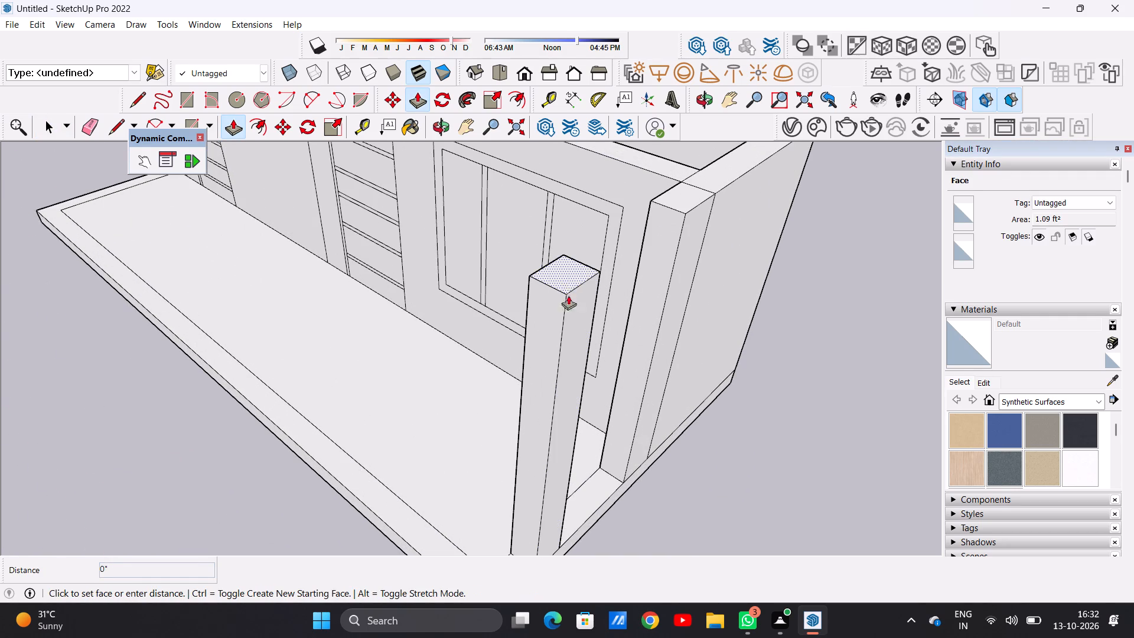
pyautogui.scroll(-10, 567, 341)
pyautogui.scroll(1, 567, 341)
pyautogui.scroll(-1, 567, 341)
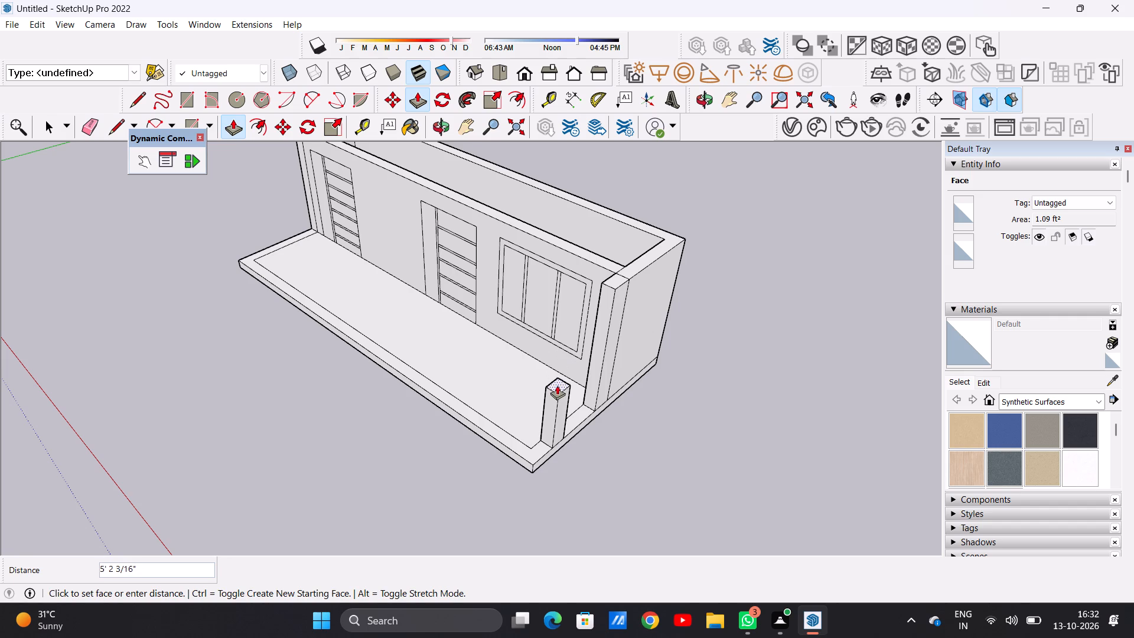
pyautogui.click(559, 374)
pyautogui.press('space')
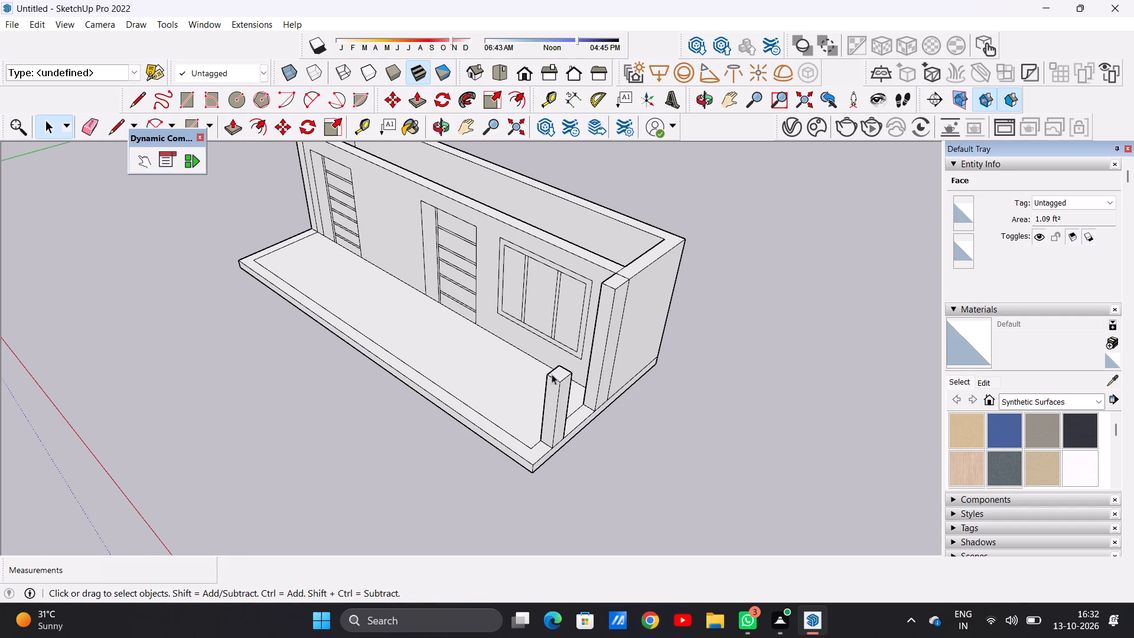
# Examine the whole villa from the front and from above, checking the shortened pillar and the new wall-side column.
pyautogui.scroll(-9, 426, 375)
pyautogui.moveTo(472, 374); pyautogui.dragTo(661, 276, button='middle')
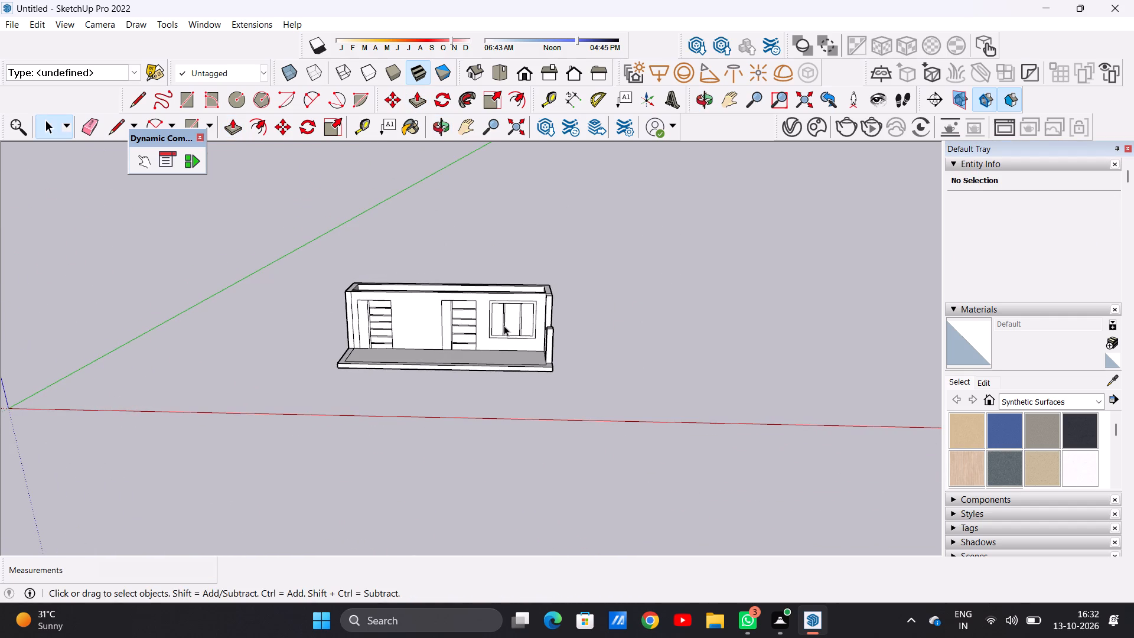
pyautogui.moveTo(501, 304); pyautogui.dragTo(455, 357, button='middle')
pyautogui.moveTo(428, 380); pyautogui.dragTo(423, 388, button='middle')
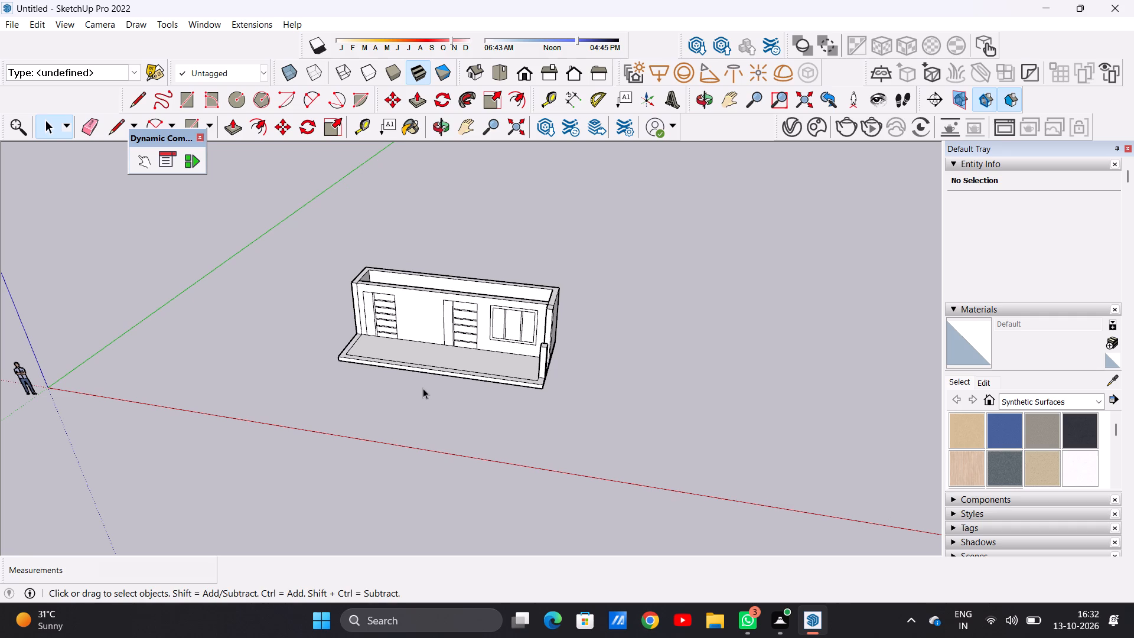
pyautogui.scroll(3, 520, 333)
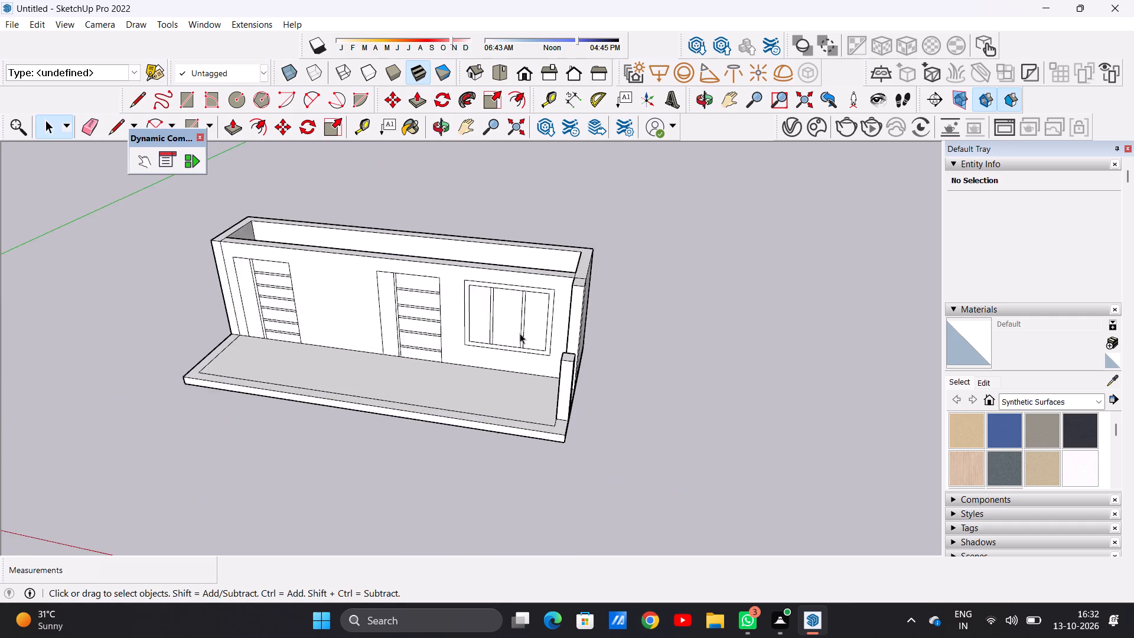
pyautogui.scroll(6, 520, 333)
pyautogui.scroll(-4, 501, 355)
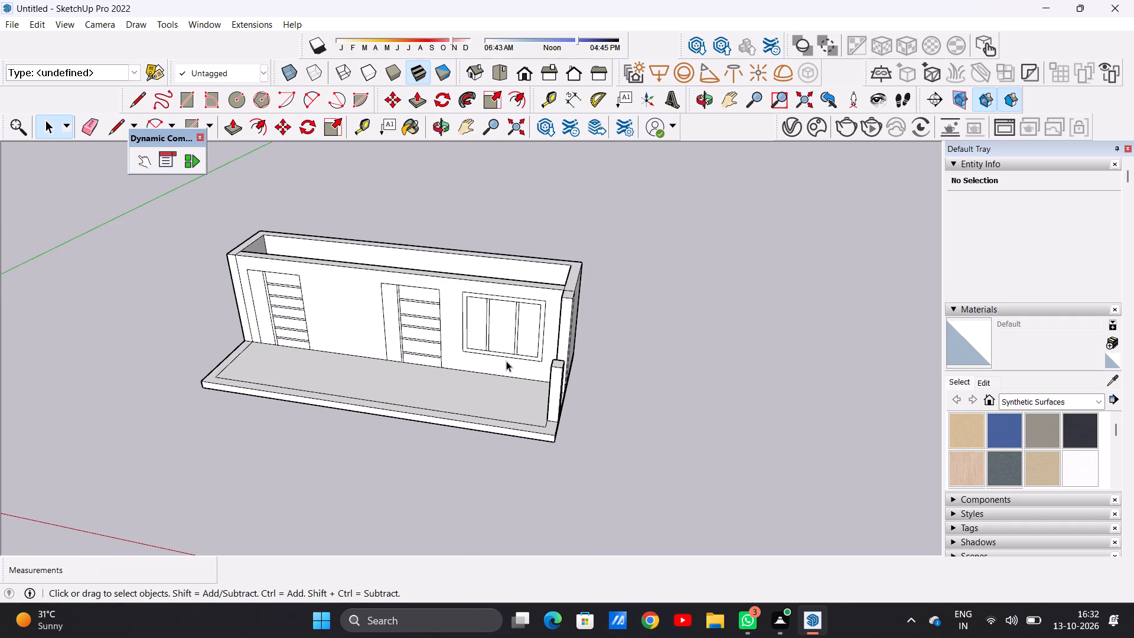
pyautogui.scroll(-3, 497, 377)
pyautogui.moveTo(510, 370); pyautogui.dragTo(484, 431, button='middle')
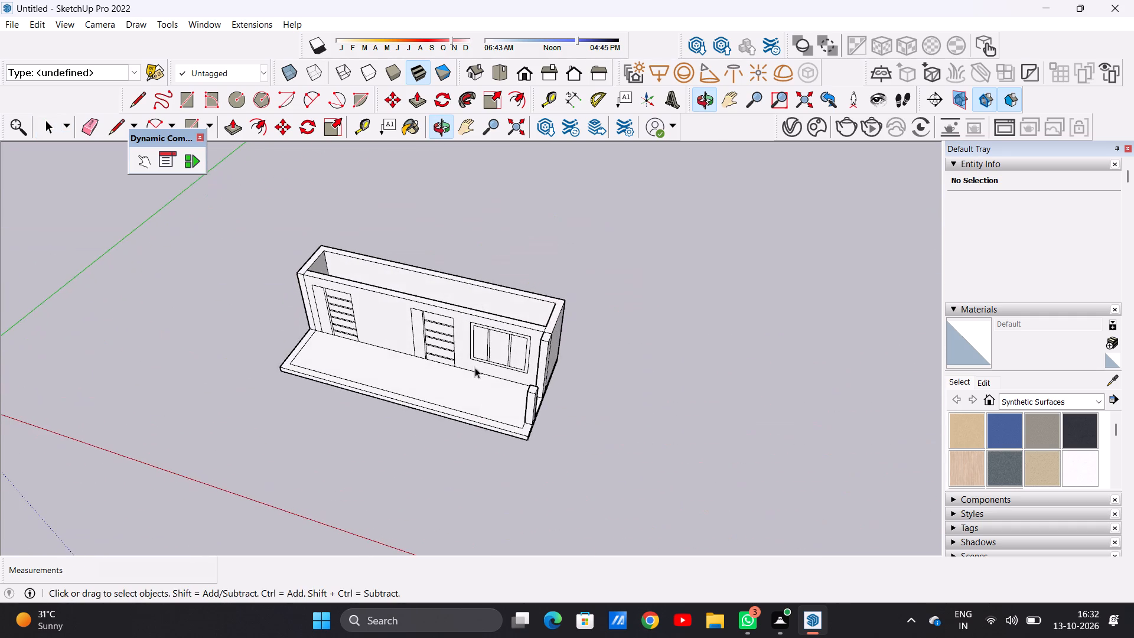
# Copy the room's interior floor face and its edges straight up 10' to the inner corner of the wall tops.
pyautogui.scroll(7, 473, 317)
pyautogui.moveTo(438, 300); pyautogui.dragTo(439, 491, button='middle')
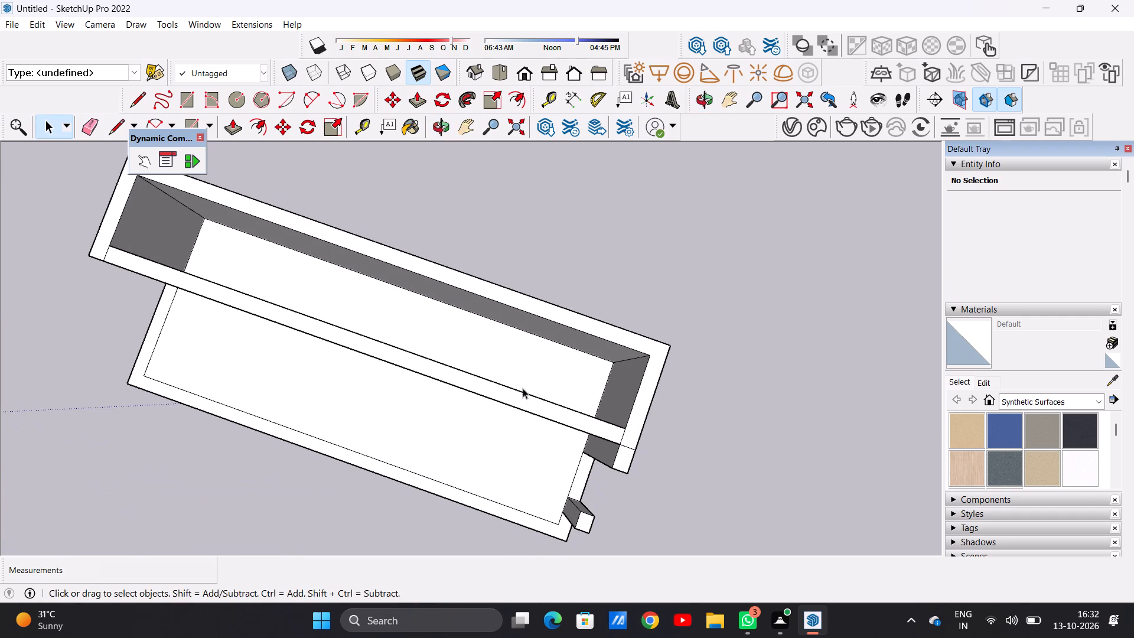
pyautogui.scroll(6, 479, 331)
pyautogui.doubleClick(475, 375)
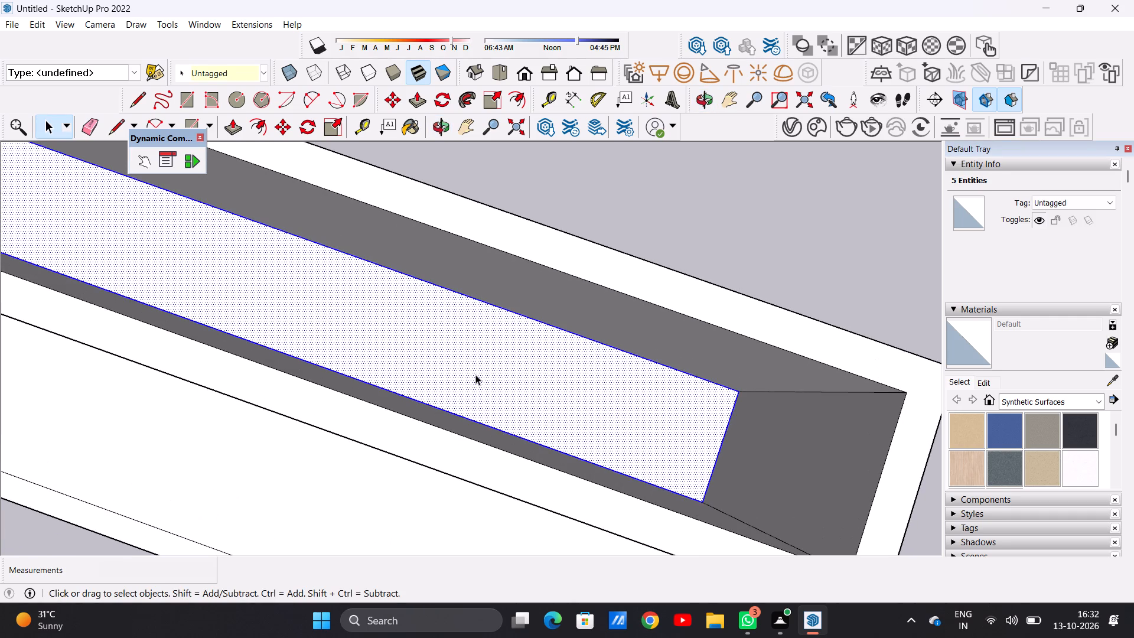
pyautogui.press('m')
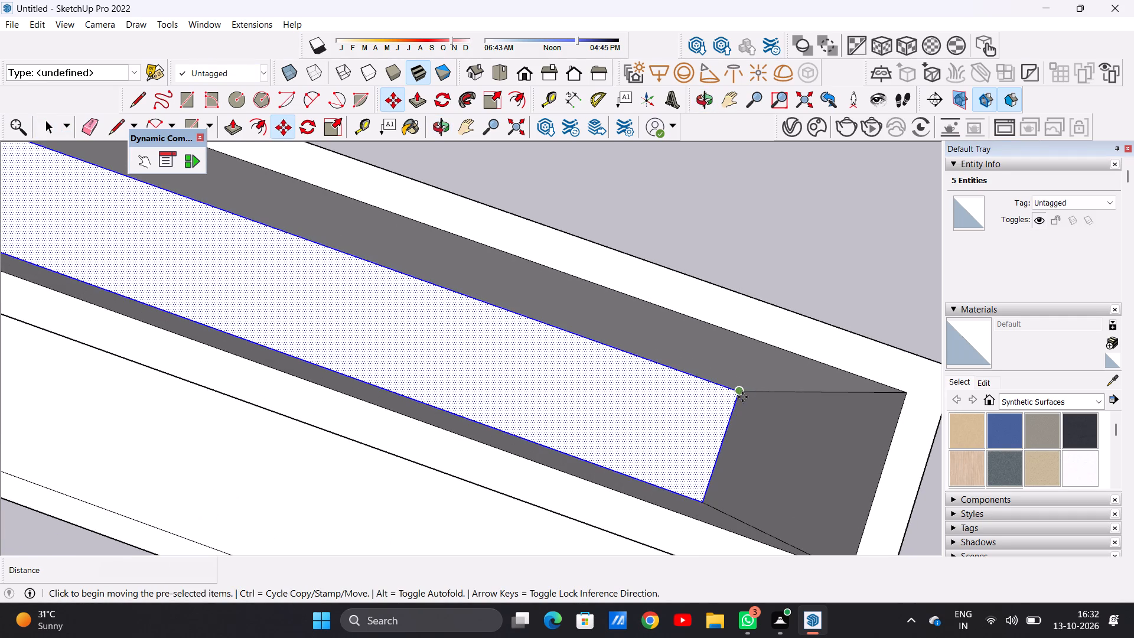
pyautogui.click(740, 397)
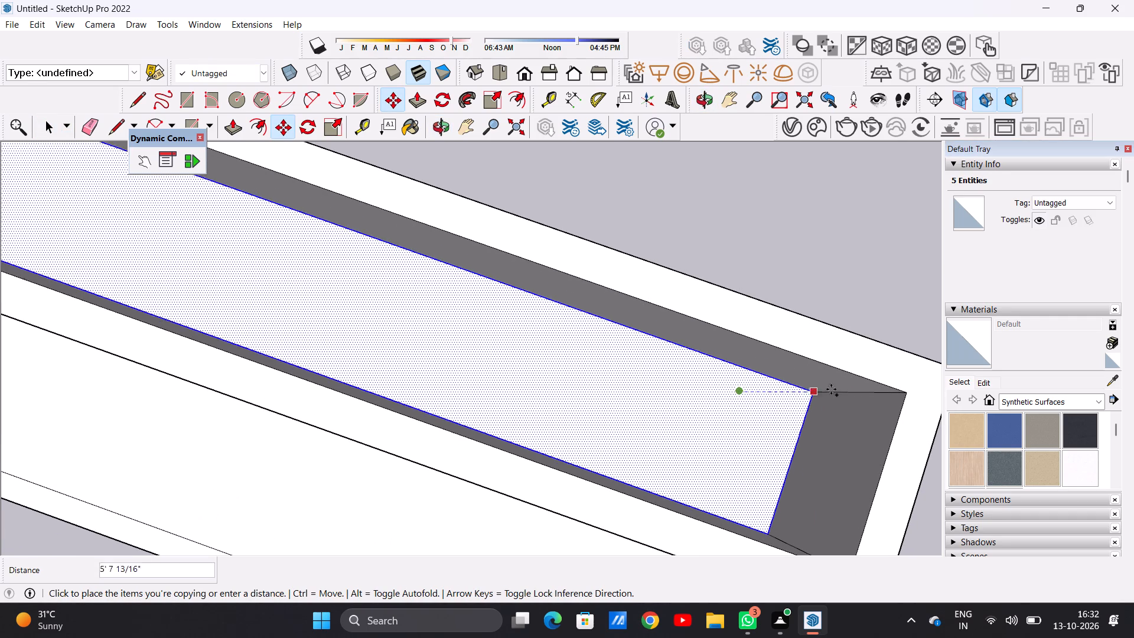
pyautogui.click(908, 397)
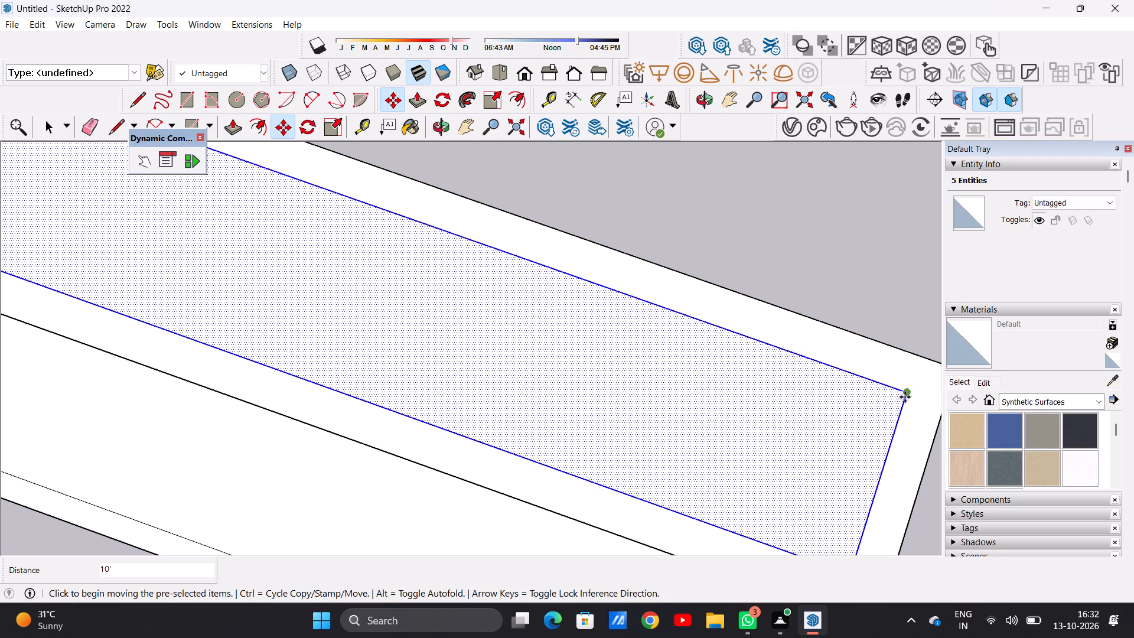
pyautogui.press('space')
pyautogui.click(765, 245)
# Push/Pull the copied face between the wall tops up about 8 3/8" to form a roof slab.
pyautogui.scroll(-18, 517, 447)
pyautogui.scroll(1, 591, 383)
pyautogui.scroll(-2, 591, 383)
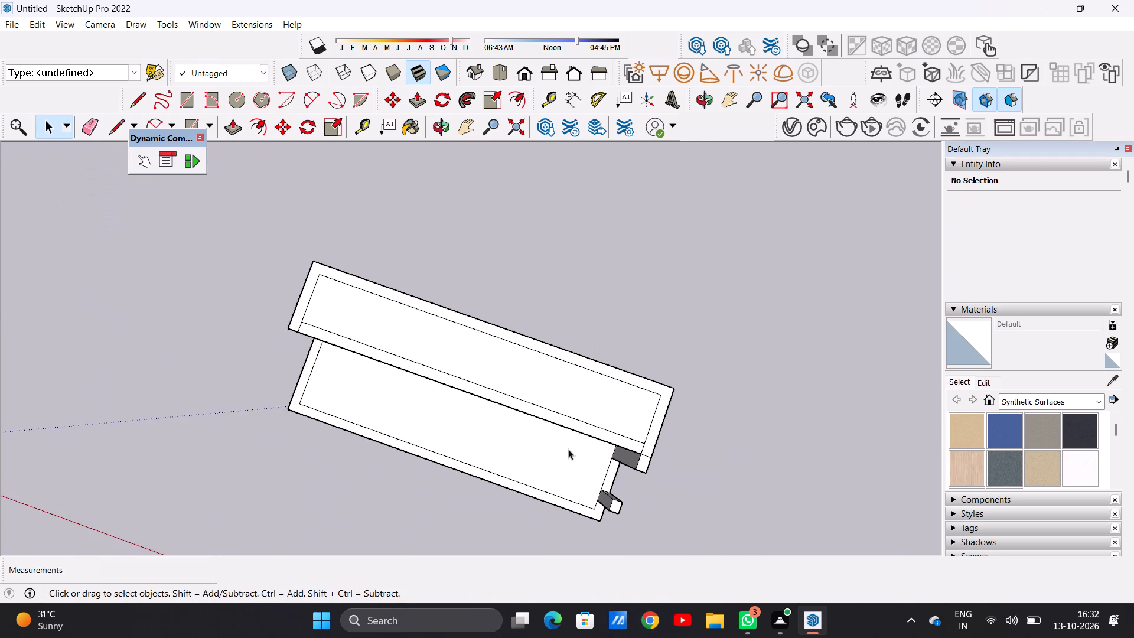
pyautogui.moveTo(569, 471); pyautogui.dragTo(562, 256, button='middle')
pyautogui.scroll(7, 618, 321)
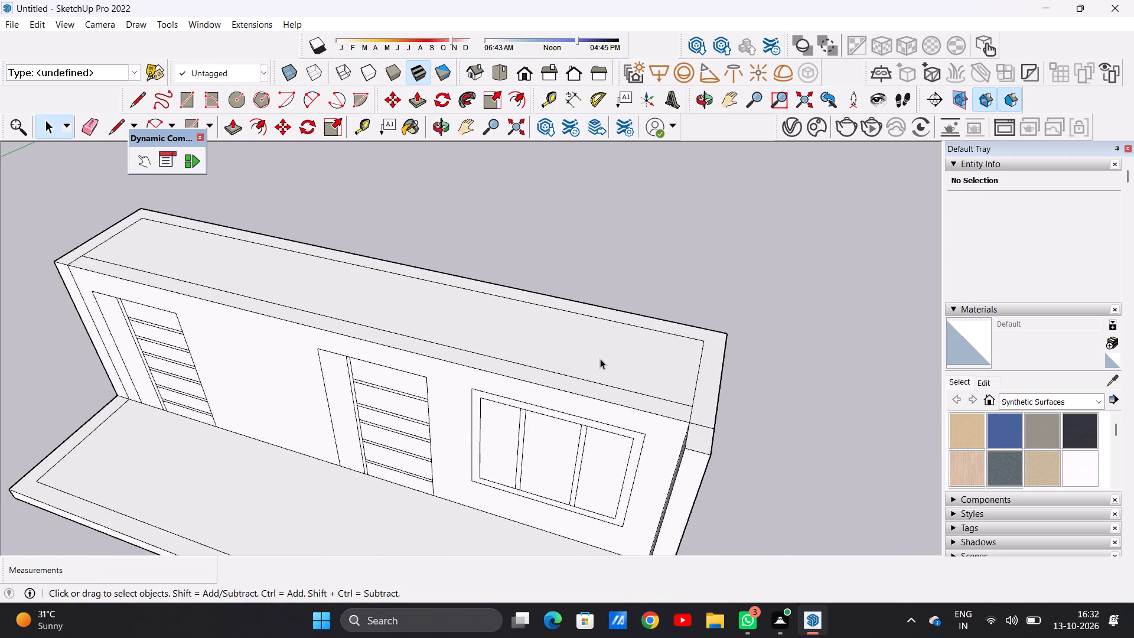
pyautogui.scroll(5, 600, 359)
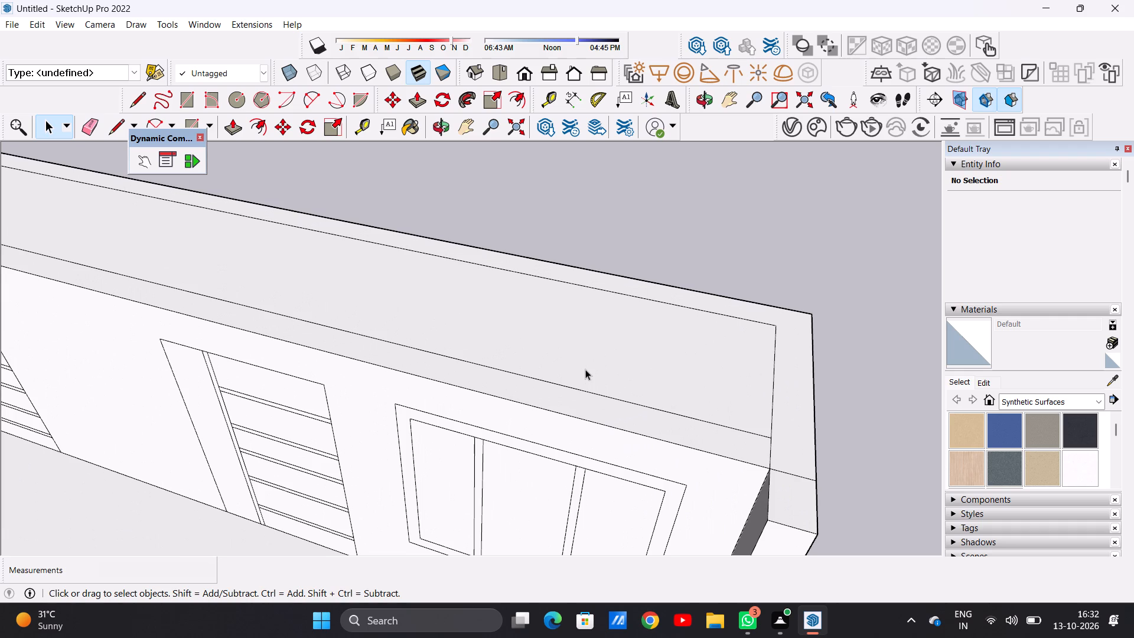
pyautogui.press('p')
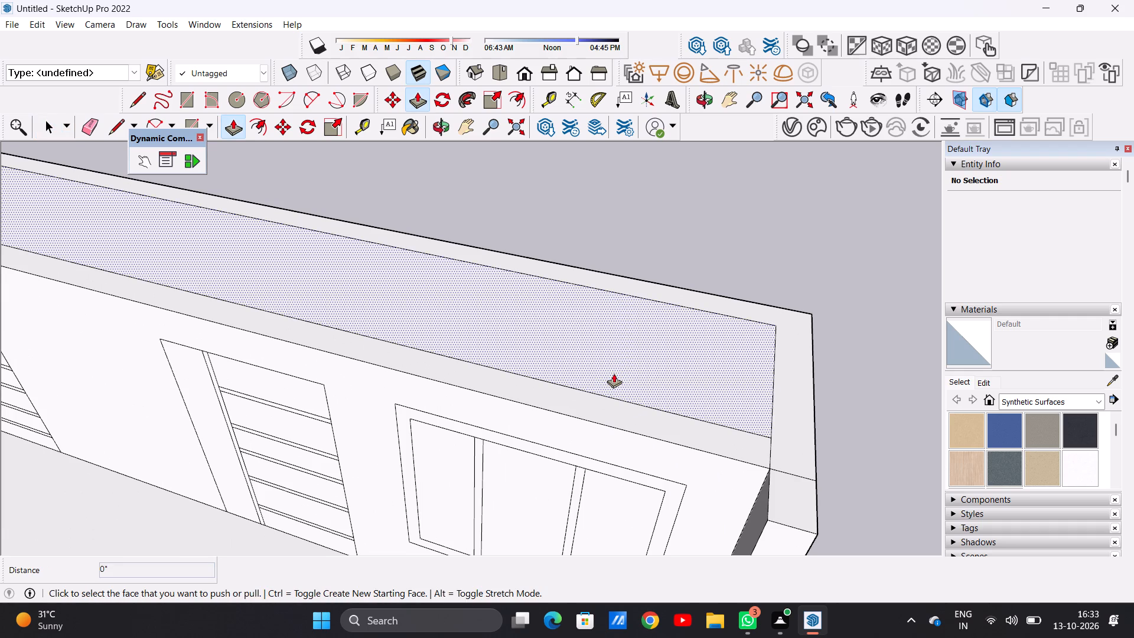
pyautogui.click(621, 373)
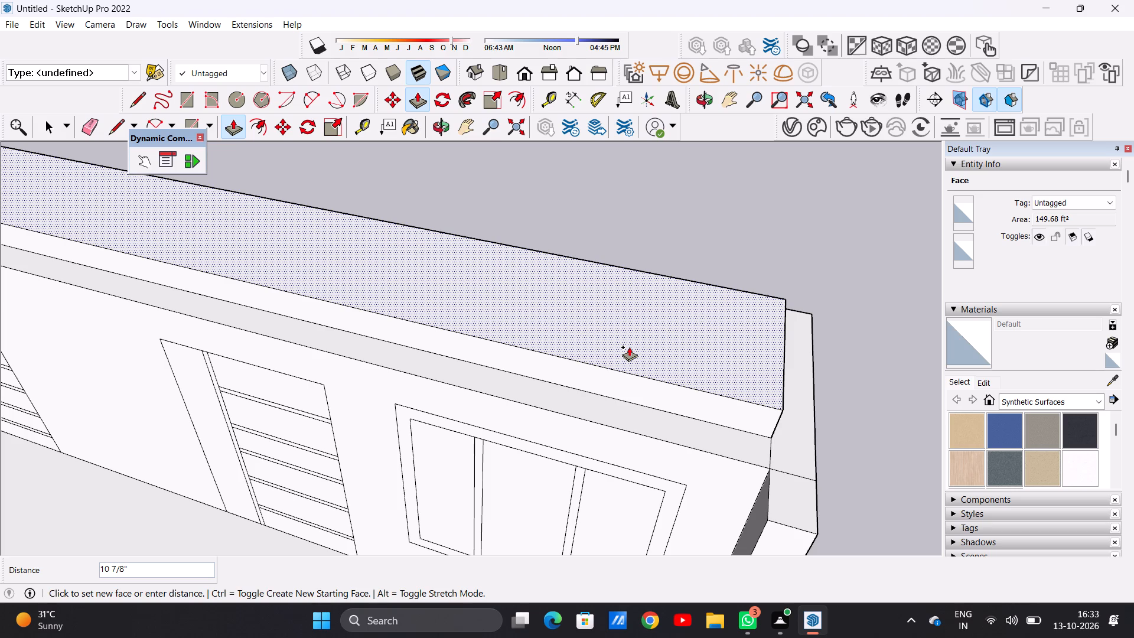
pyautogui.moveTo(633, 363); pyautogui.dragTo(657, 233, button='middle')
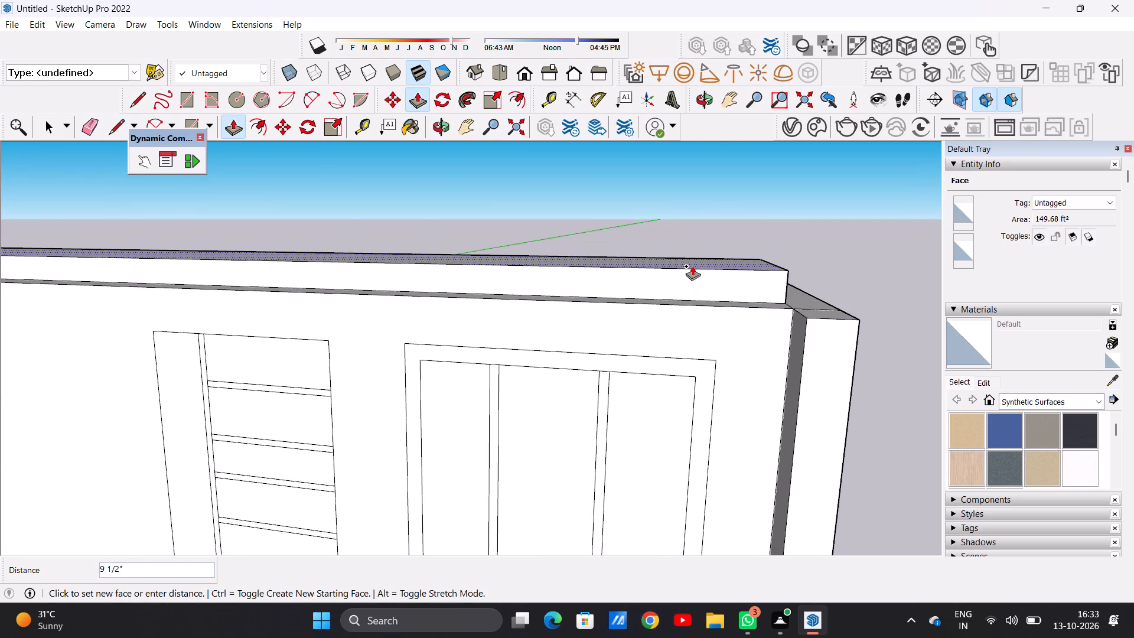
pyautogui.click(692, 269)
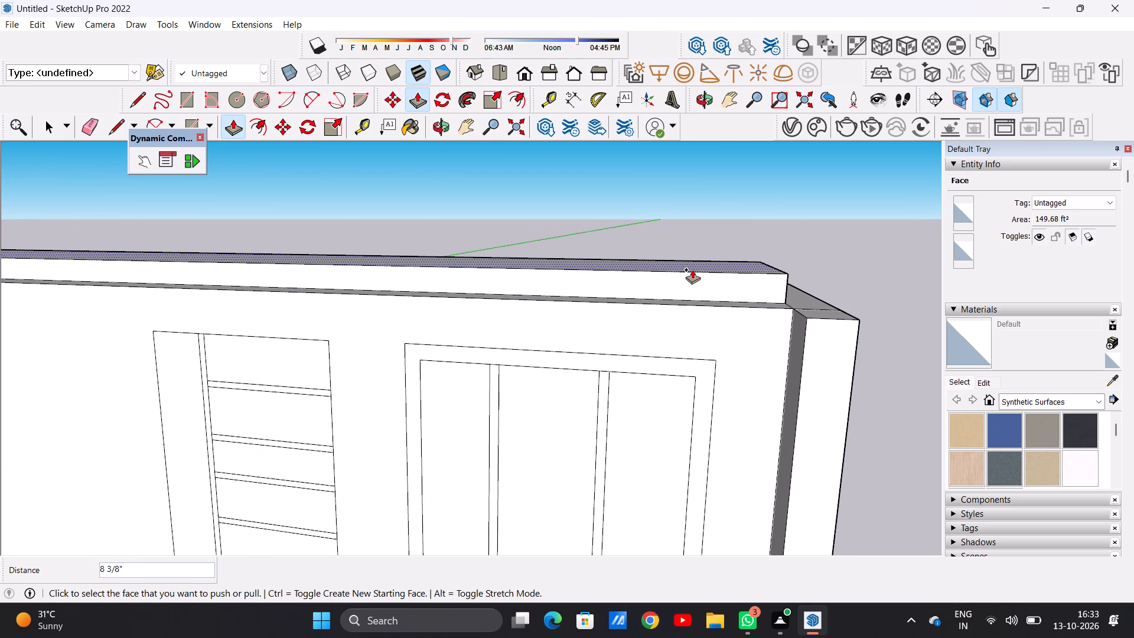
pyautogui.press('space')
# Push/Pull the roof slab's long front face outward about 2' 5 1/4", over the front wall to the wall-side column's front corner.
pyautogui.scroll(-2, 601, 343)
pyautogui.scroll(1, 601, 344)
pyautogui.scroll(-5, 601, 344)
pyautogui.moveTo(664, 338); pyautogui.dragTo(542, 393, button='middle')
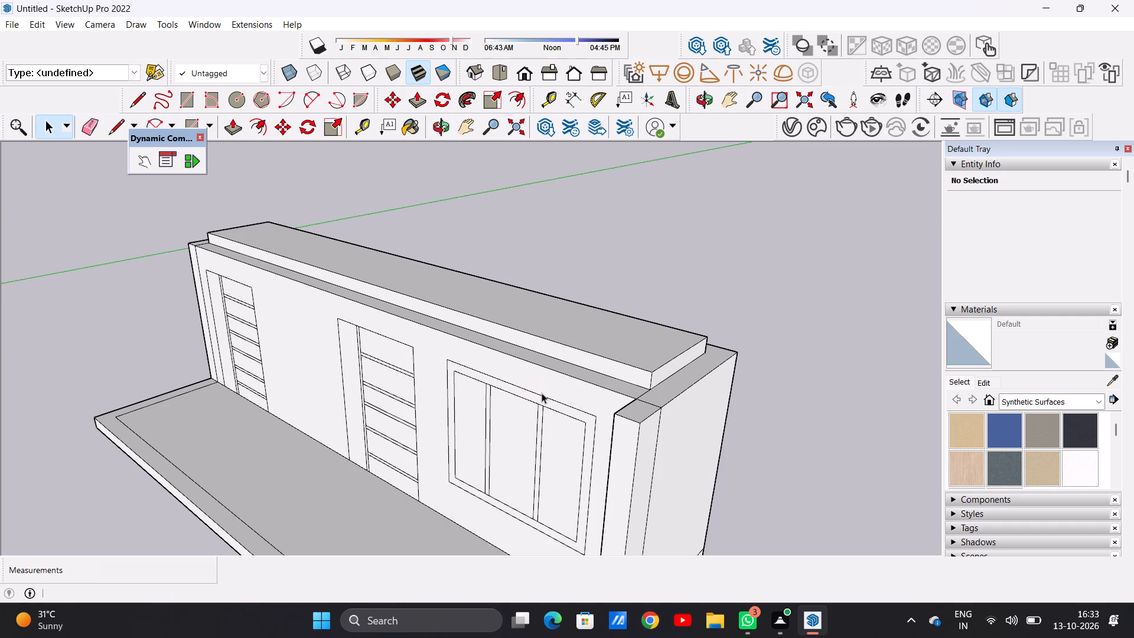
pyautogui.scroll(1, 603, 374)
pyautogui.scroll(-2, 603, 374)
pyautogui.scroll(6, 603, 374)
pyautogui.press('p')
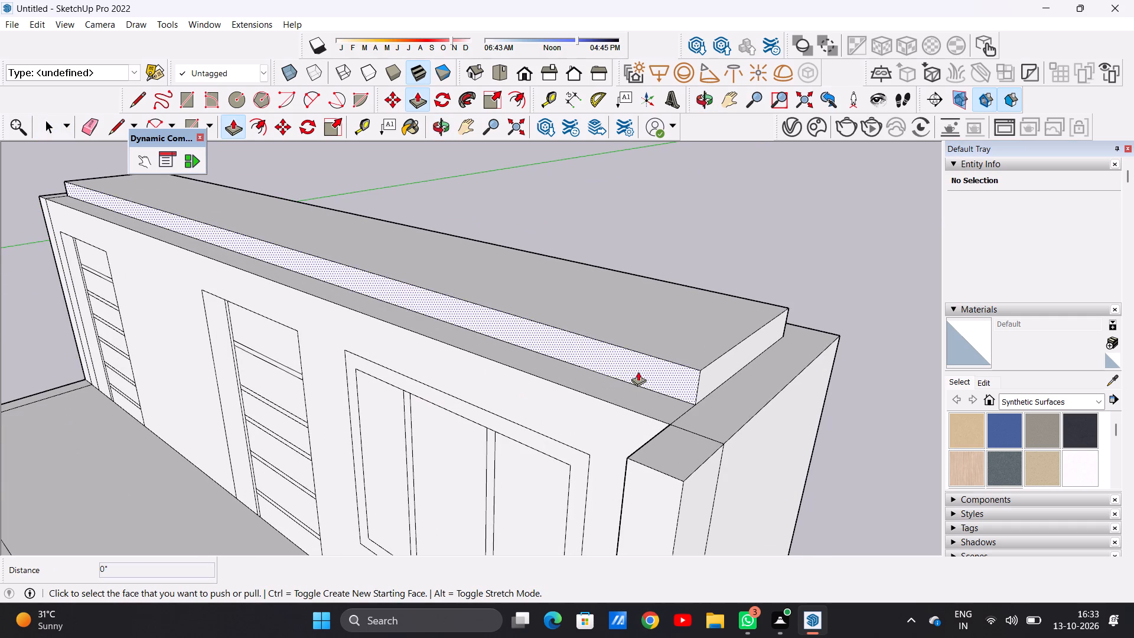
pyautogui.scroll(1, 638, 372)
pyautogui.scroll(-1, 638, 372)
pyautogui.scroll(1, 639, 372)
pyautogui.scroll(-1, 639, 372)
pyautogui.scroll(1, 639, 372)
pyautogui.click(640, 372)
pyautogui.scroll(-7, 615, 398)
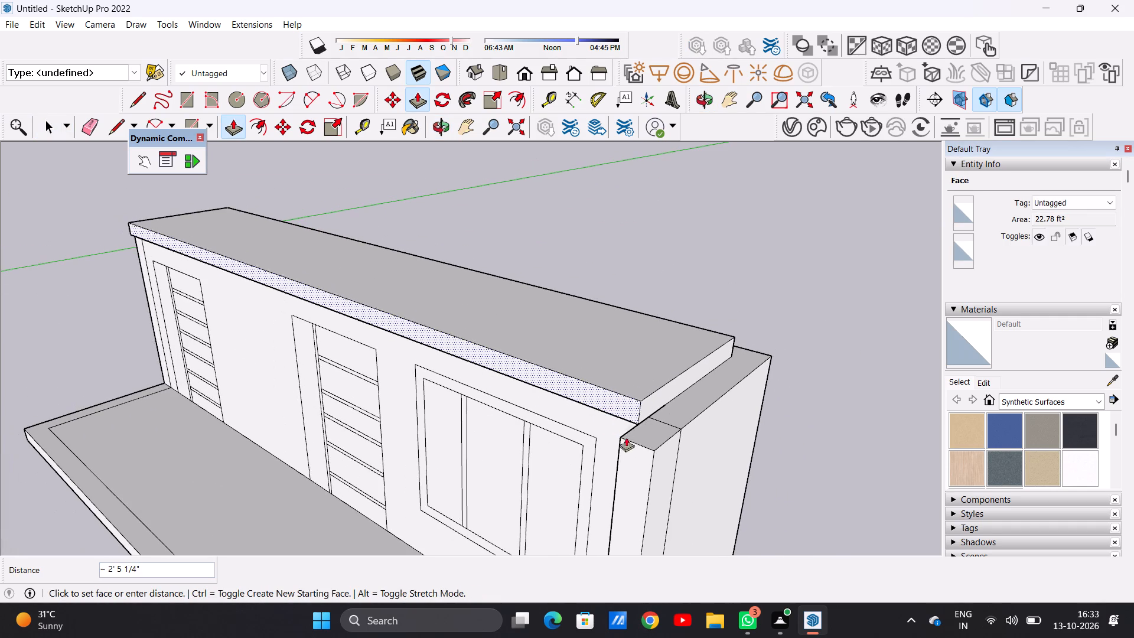
pyautogui.click(624, 436)
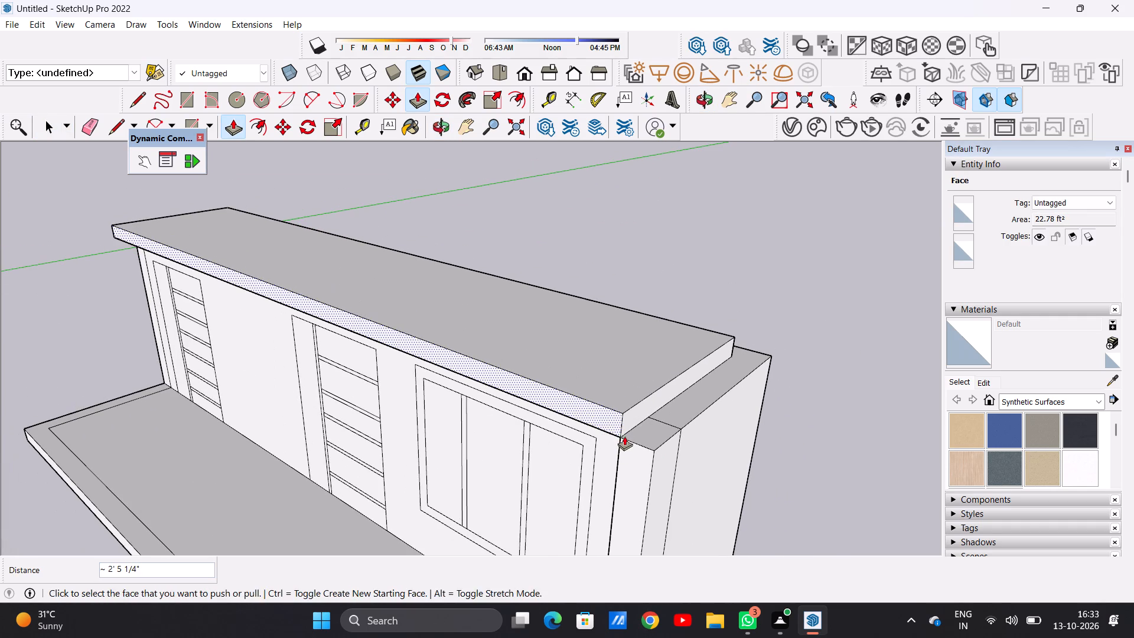
pyautogui.press('space')
# Push/Pull the roof slab's front face outward another 2' 7 15/16" to overhang the porch.
pyautogui.scroll(-9, 585, 423)
pyautogui.scroll(1, 588, 406)
pyautogui.scroll(-1, 588, 406)
pyautogui.moveTo(384, 448); pyautogui.dragTo(582, 362, button='middle')
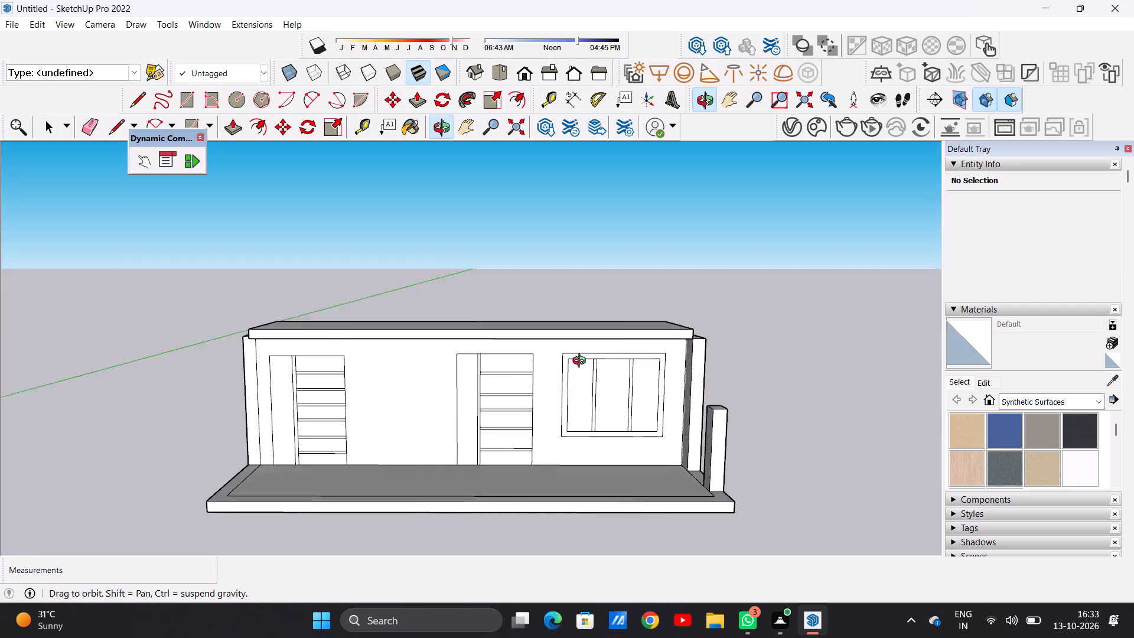
pyautogui.moveTo(582, 362); pyautogui.dragTo(574, 491, button='middle')
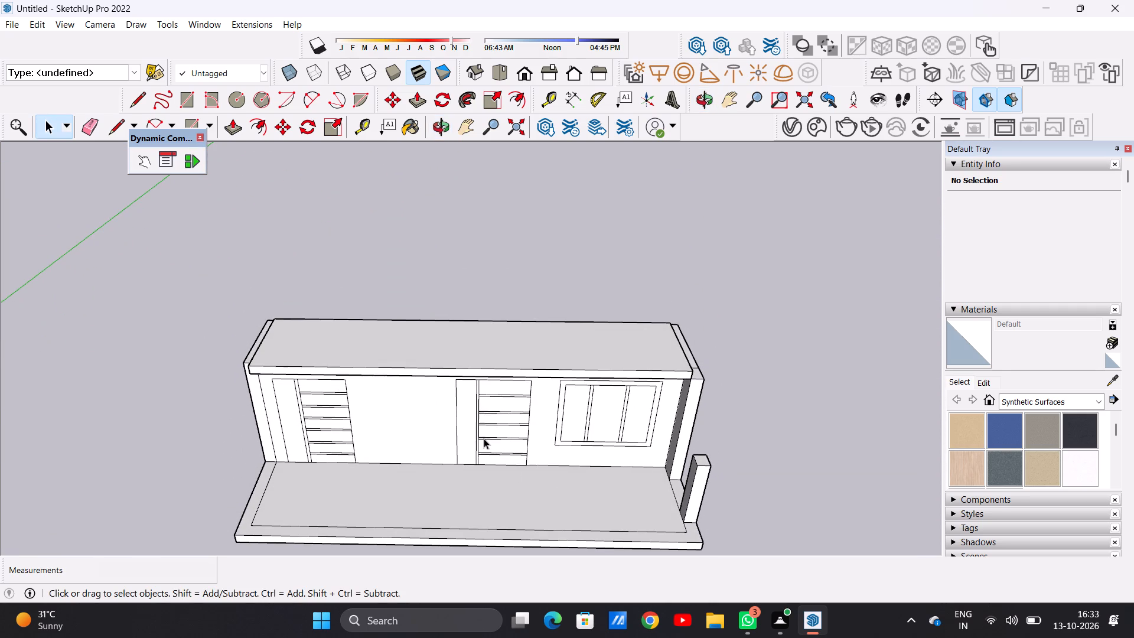
pyautogui.scroll(-3, 516, 381)
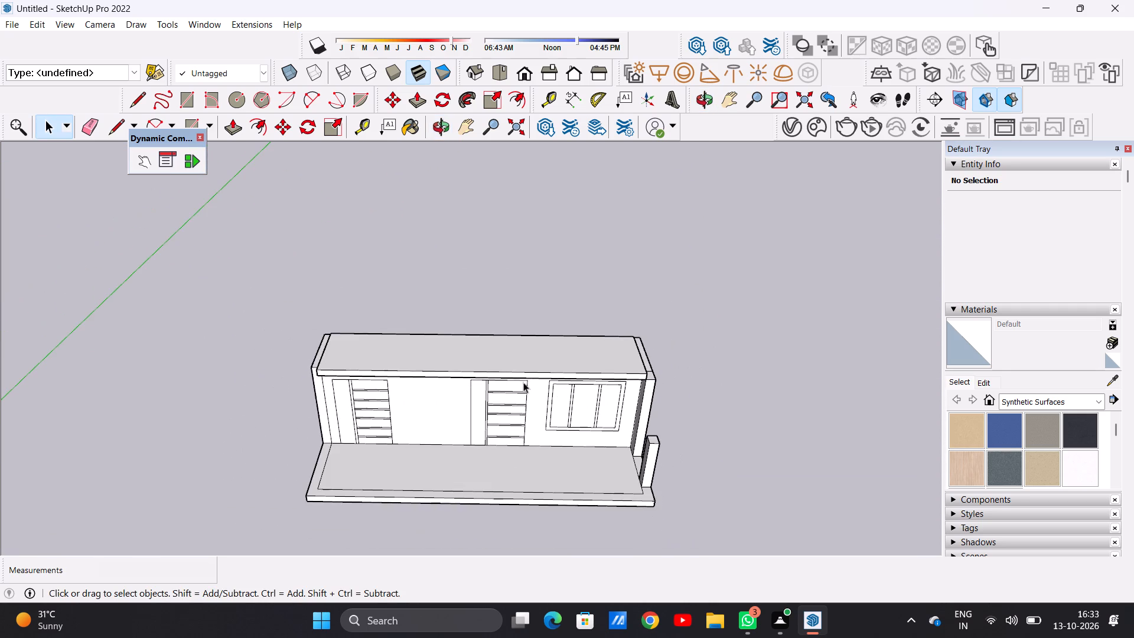
pyautogui.moveTo(539, 409); pyautogui.dragTo(380, 376, button='middle')
pyautogui.scroll(7, 578, 405)
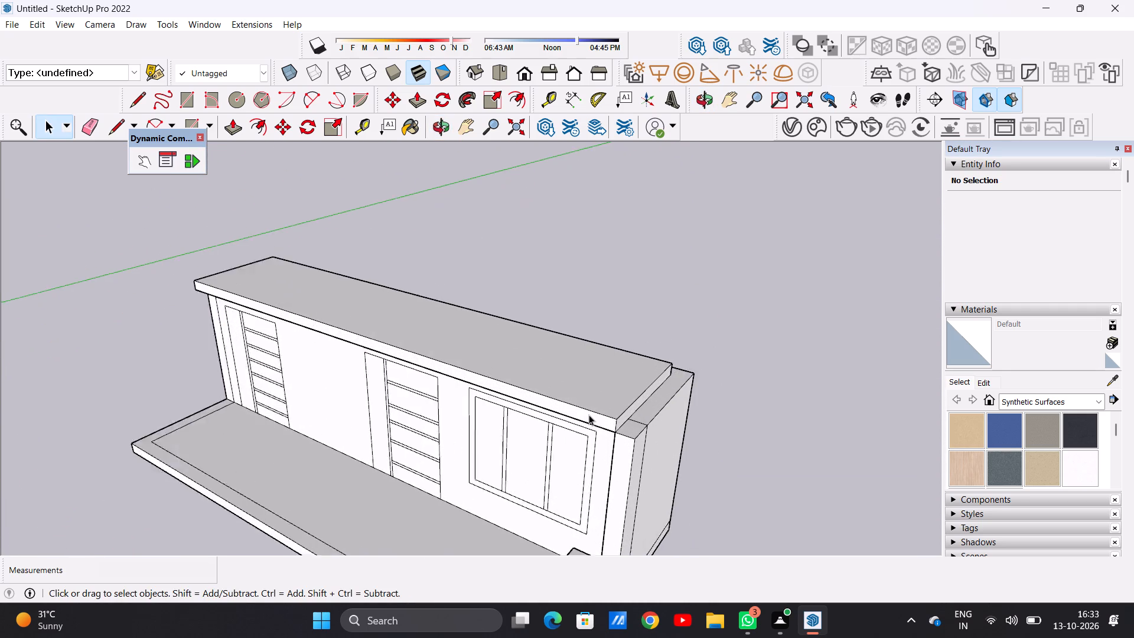
pyautogui.scroll(4, 589, 415)
pyautogui.press('p')
pyautogui.scroll(4, 620, 420)
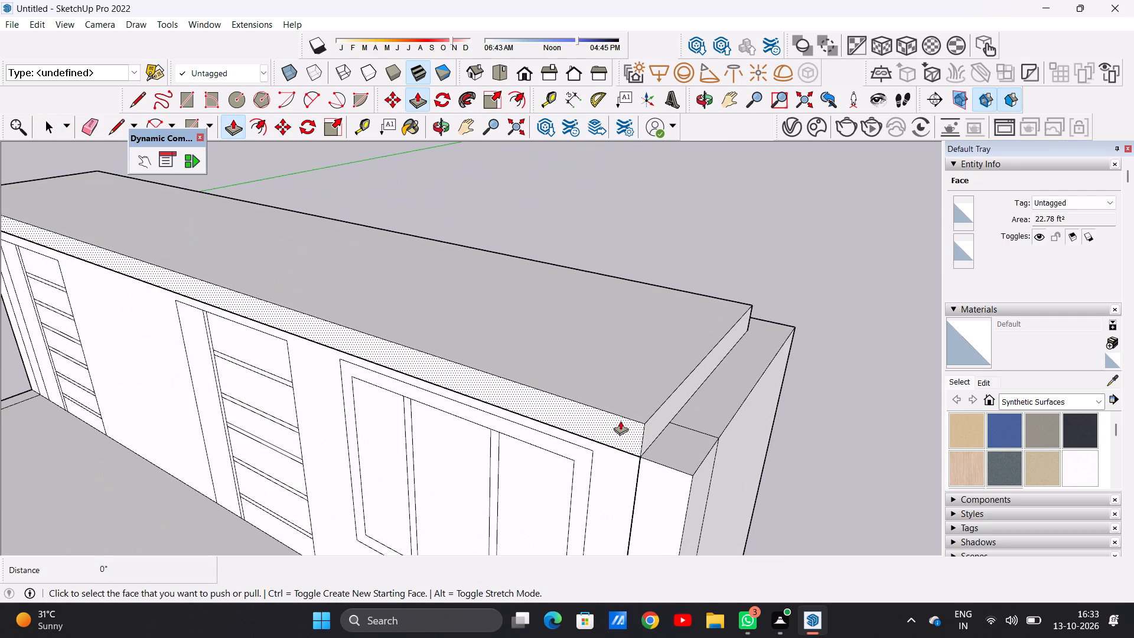
pyautogui.click(623, 425)
pyautogui.scroll(-10, 612, 437)
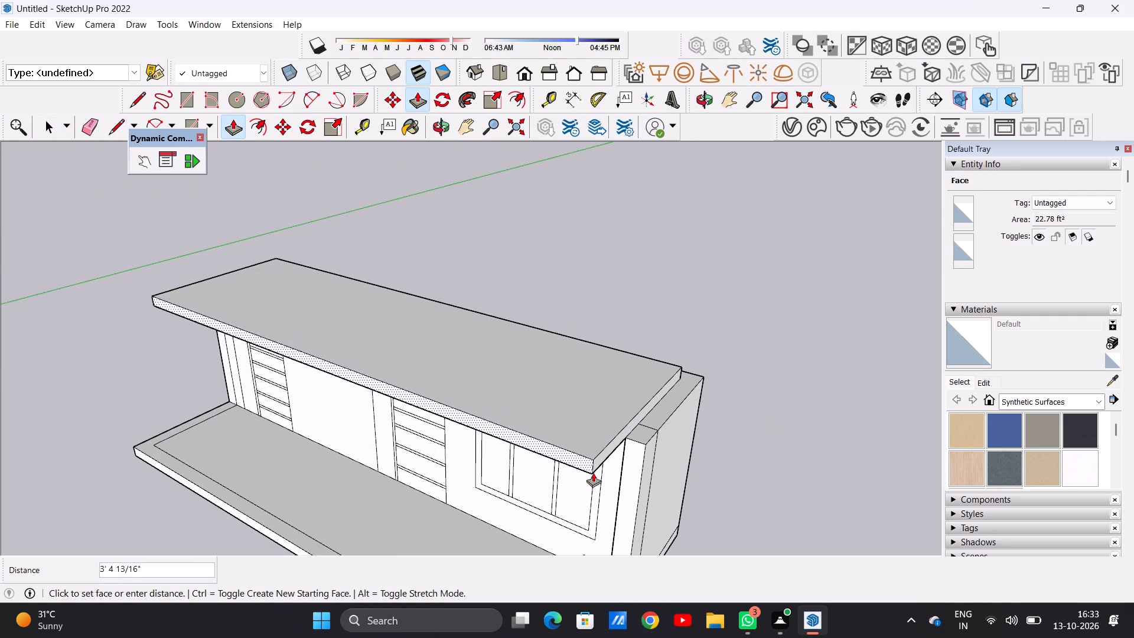
pyautogui.click(604, 463)
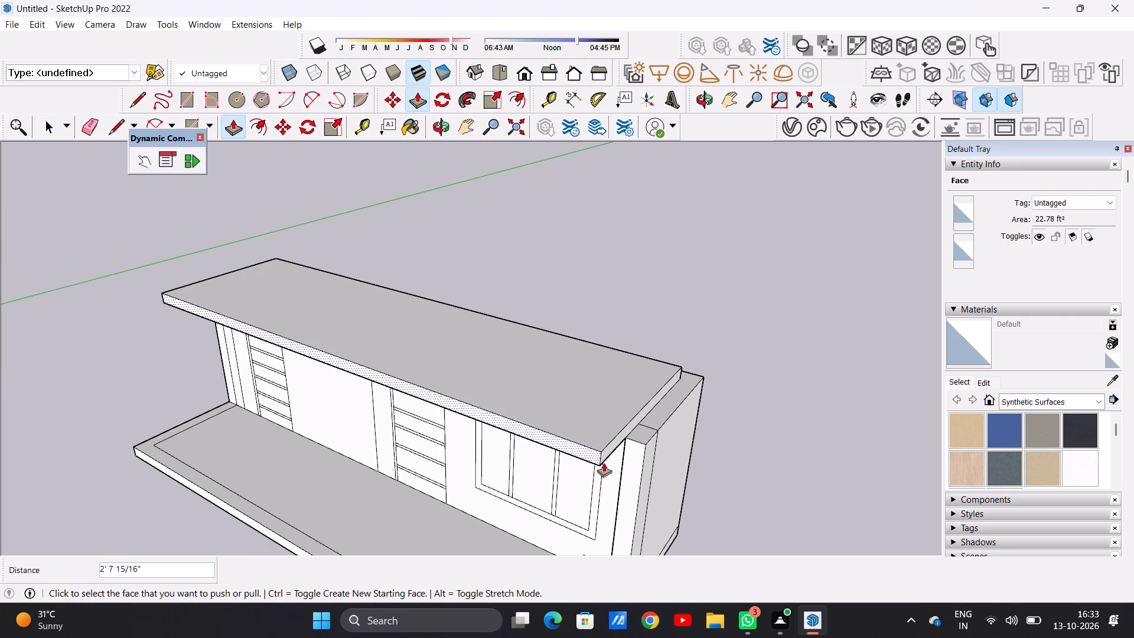
pyautogui.press('space')
# Examine the villa from the front, above and the column side, checking the roof overhang against the porch, column and short pillar.
pyautogui.scroll(-5, 593, 390)
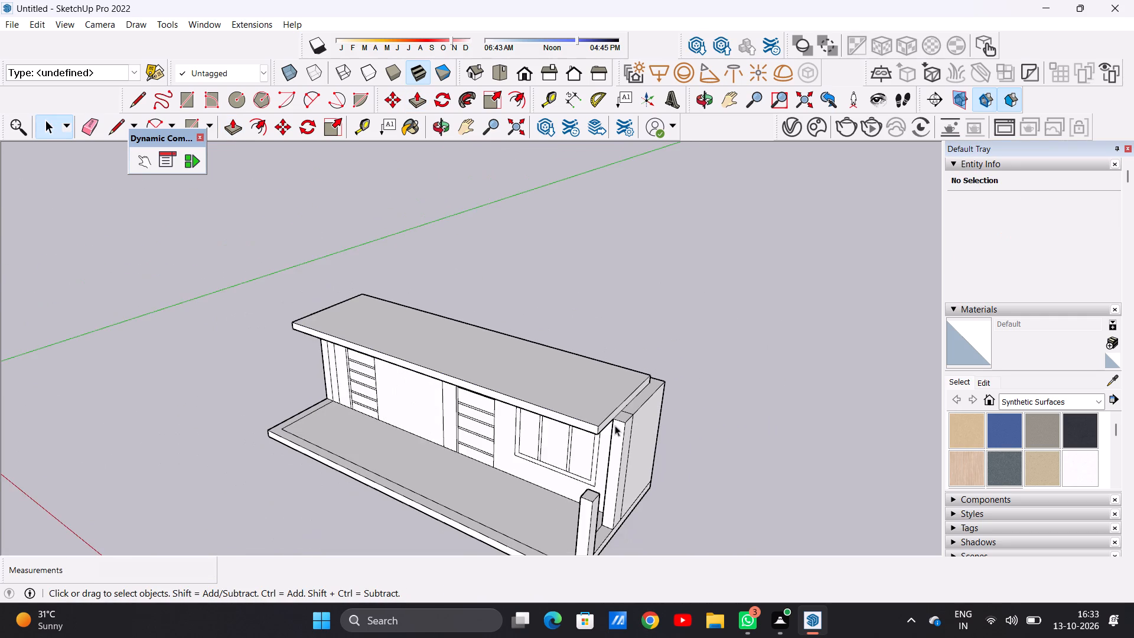
pyautogui.moveTo(620, 438); pyautogui.dragTo(607, 395, button='middle')
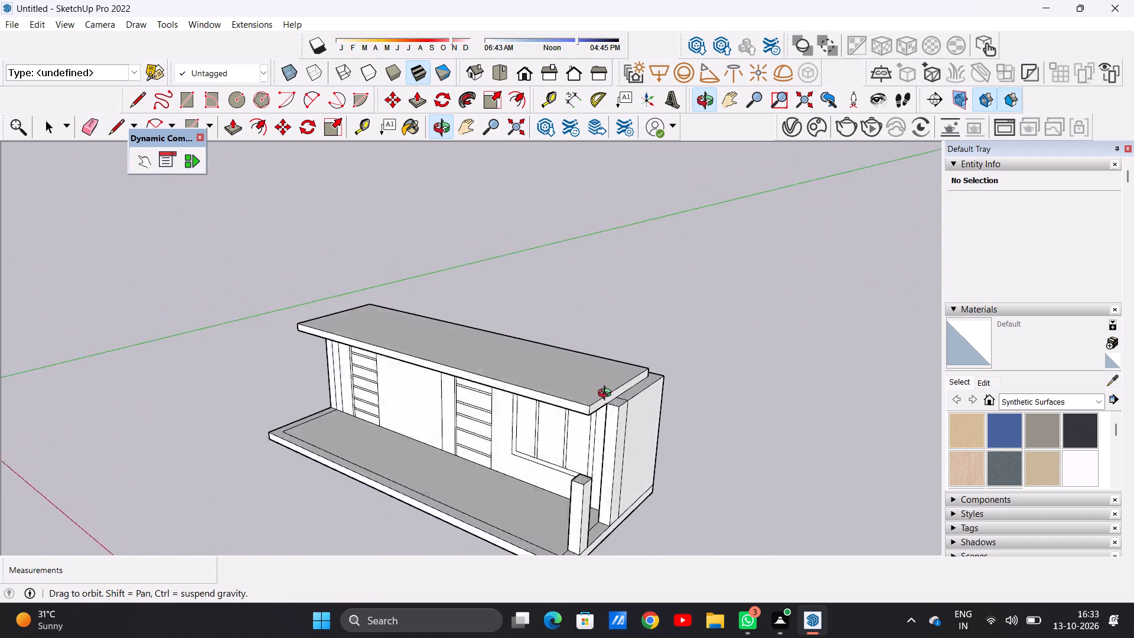
pyautogui.moveTo(607, 395); pyautogui.dragTo(706, 426, button='middle')
pyautogui.scroll(-4, 558, 419)
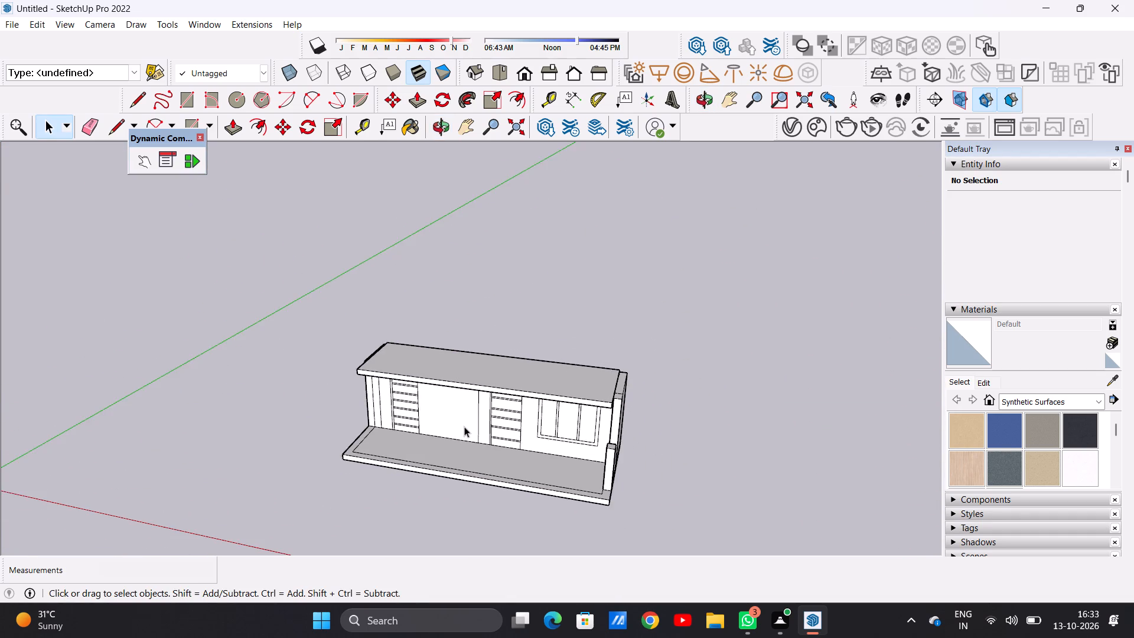
pyautogui.moveTo(469, 410); pyautogui.dragTo(565, 270, button='middle')
pyautogui.moveTo(520, 358); pyautogui.dragTo(519, 427, button='middle')
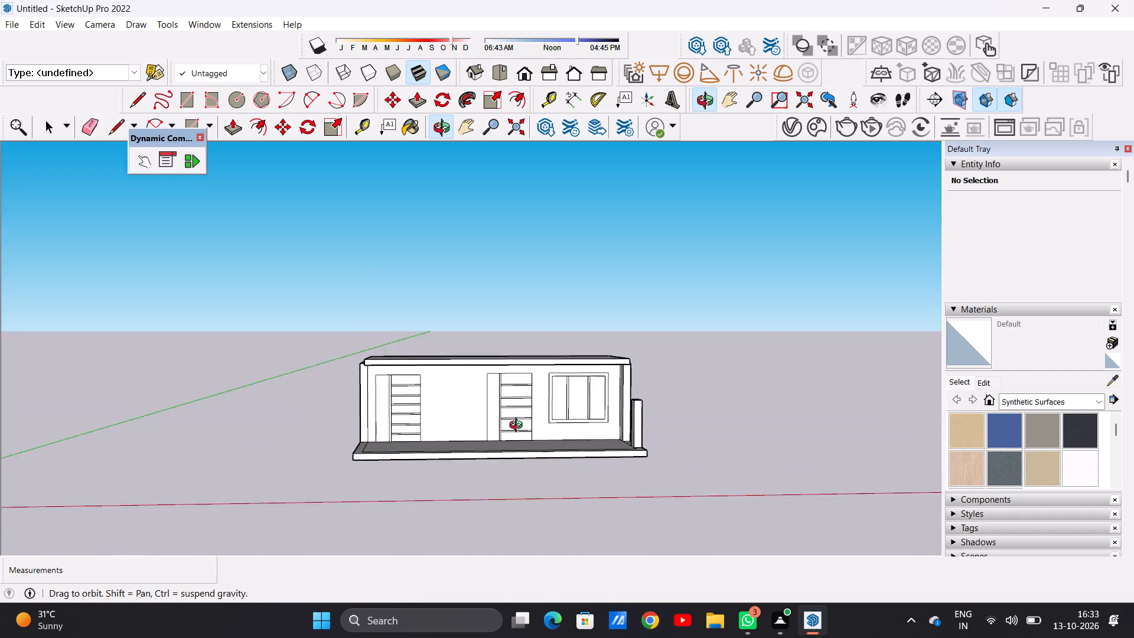
pyautogui.moveTo(519, 427); pyautogui.dragTo(516, 516, button='middle')
pyautogui.scroll(-3, 506, 472)
pyautogui.moveTo(523, 387); pyautogui.dragTo(498, 487, button='middle')
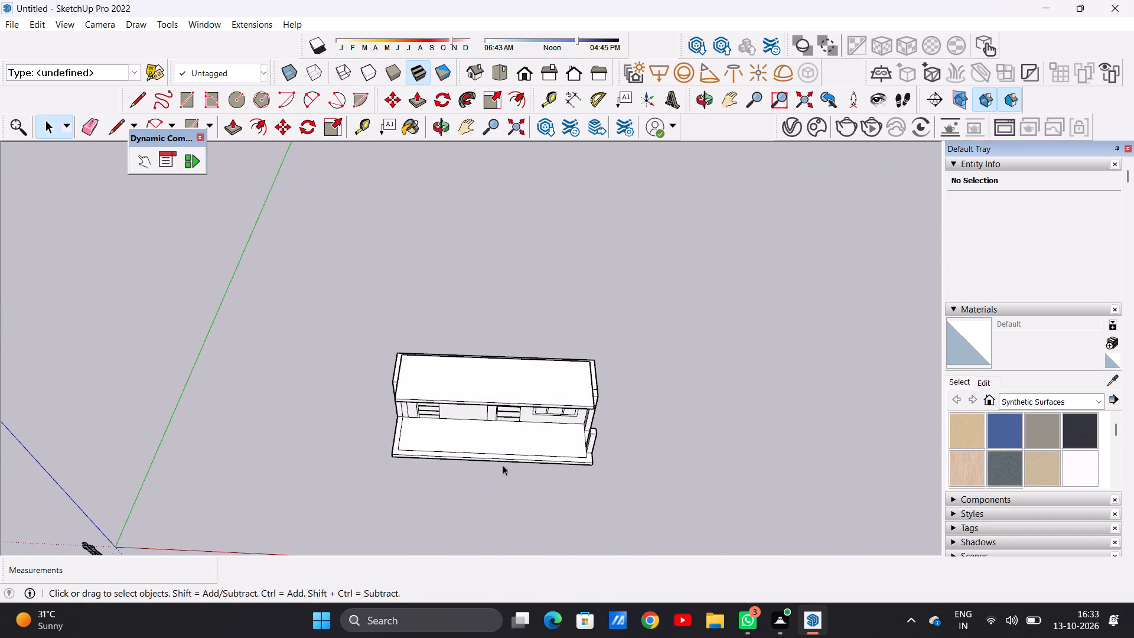
pyautogui.scroll(10, 581, 387)
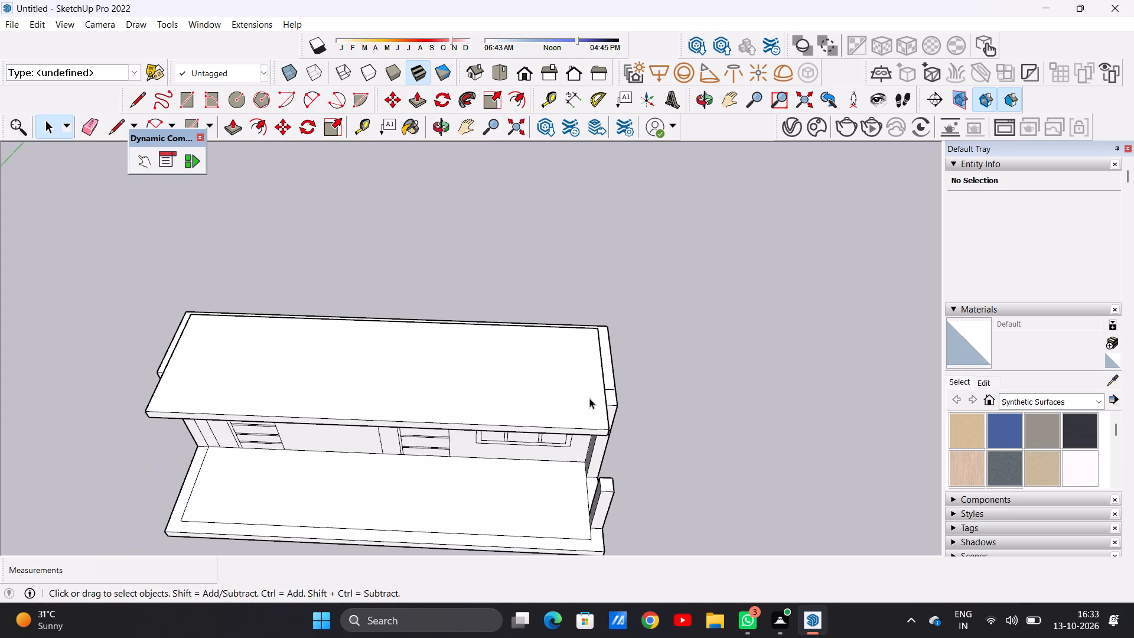
pyautogui.moveTo(253, 436); pyautogui.dragTo(254, 406, button='middle')
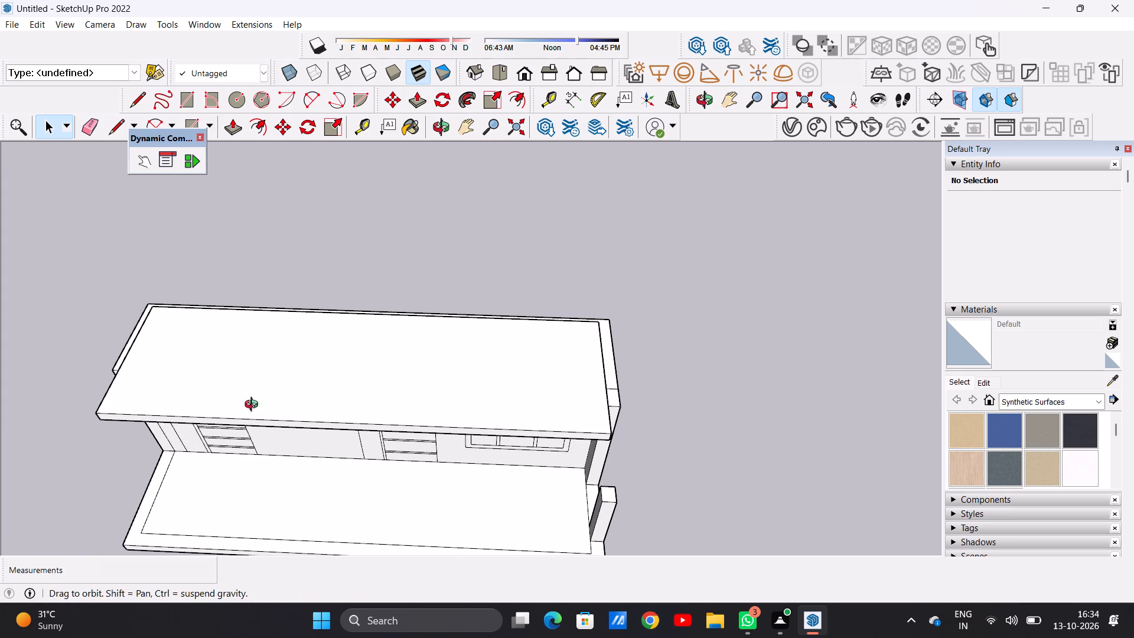
pyautogui.moveTo(254, 406); pyautogui.dragTo(255, 292, button='middle')
pyautogui.moveTo(305, 426); pyautogui.dragTo(313, 513, button='middle')
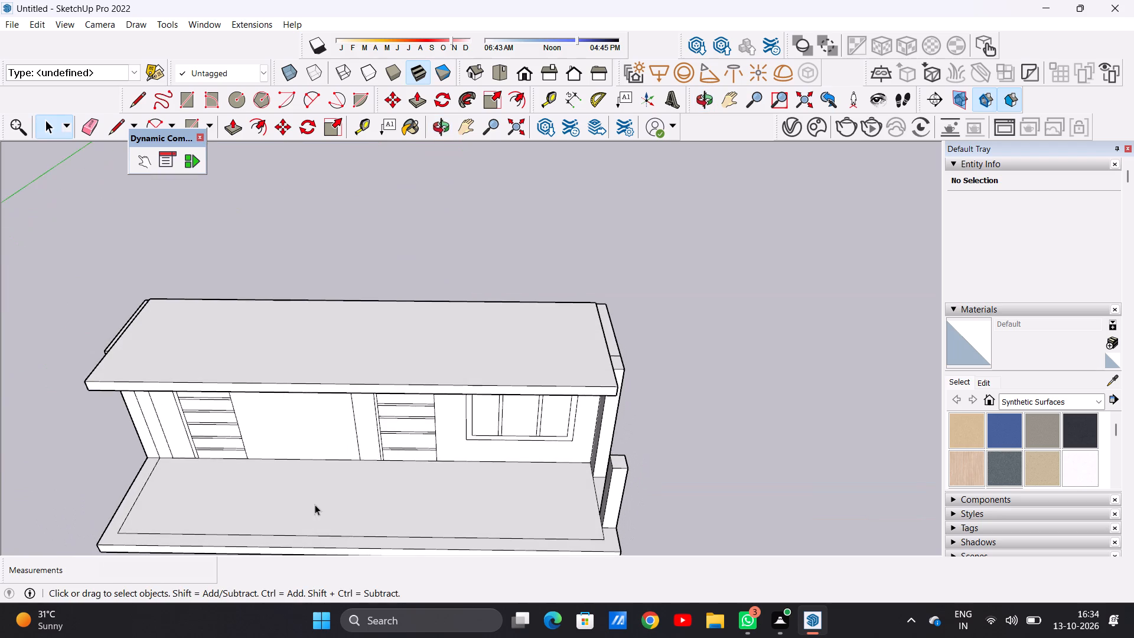
pyautogui.scroll(-2, 354, 425)
pyautogui.moveTo(363, 376); pyautogui.dragTo(365, 472, button='middle')
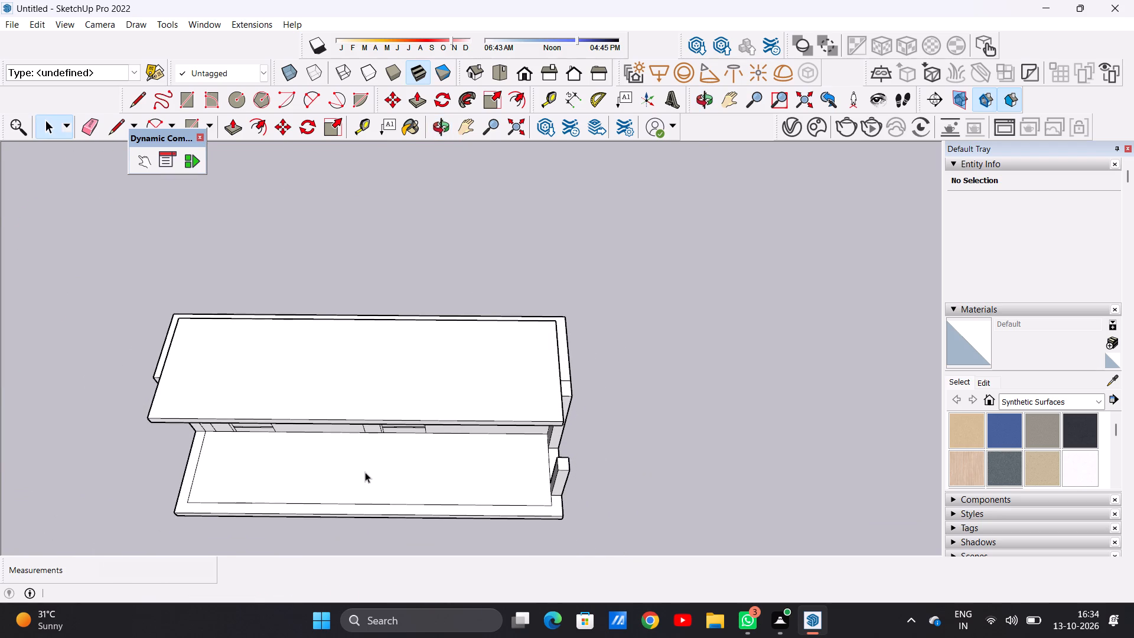
pyautogui.scroll(-5, 471, 405)
pyautogui.moveTo(519, 414); pyautogui.dragTo(305, 282, button='middle')
pyautogui.scroll(10, 482, 395)
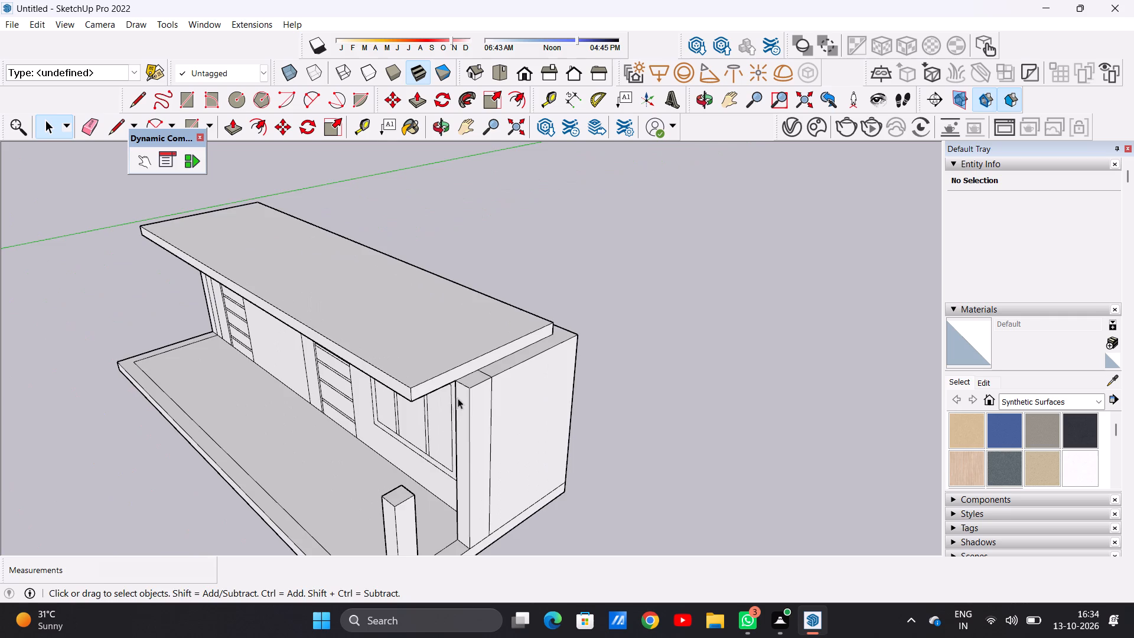
pyautogui.moveTo(452, 412); pyautogui.dragTo(449, 357, button='middle')
pyautogui.scroll(6, 447, 303)
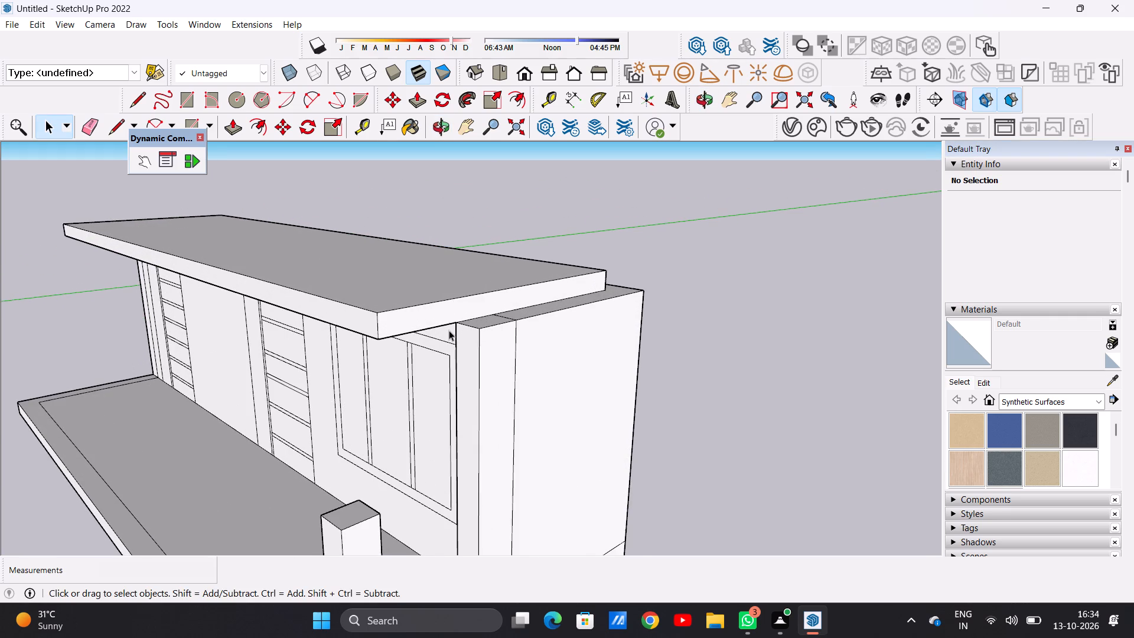
pyautogui.moveTo(449, 331); pyautogui.dragTo(465, 404, button='middle')
pyautogui.scroll(-4, 464, 350)
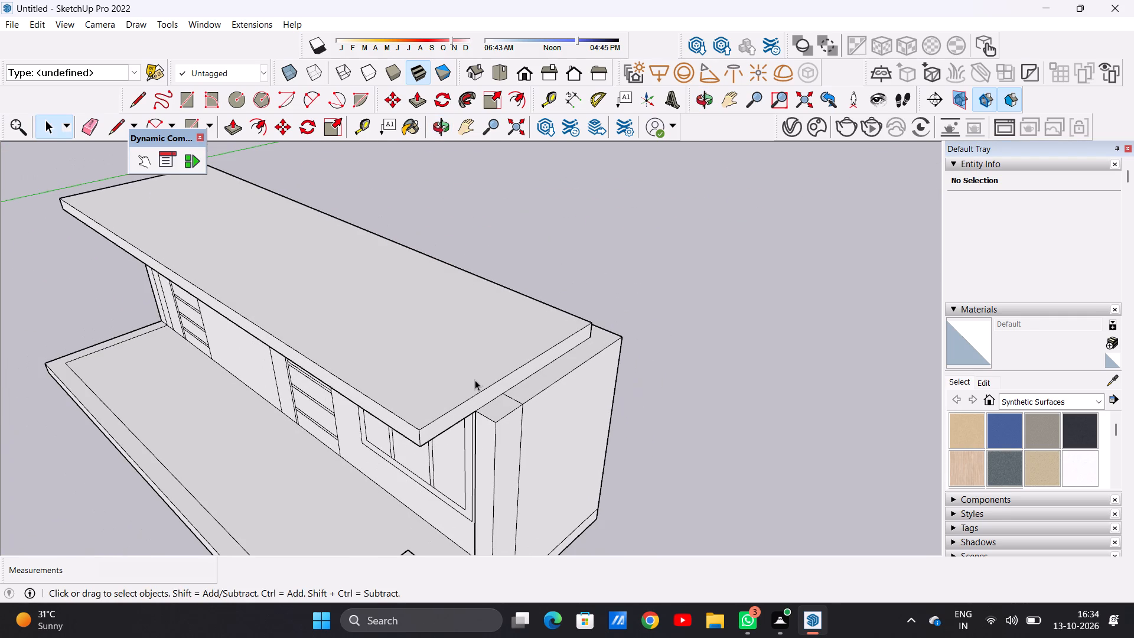
# Erase the dividing edge on top of the side wall where it meets the wall-side column.
pyautogui.scroll(5, 491, 405)
pyautogui.press('p')
pyautogui.scroll(3, 428, 427)
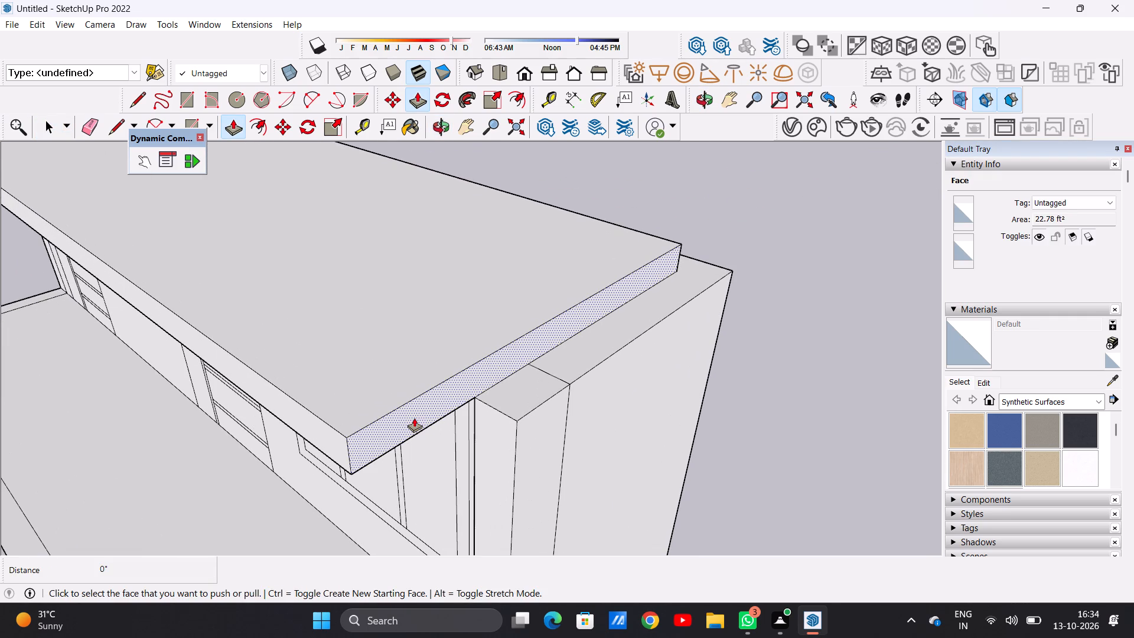
pyautogui.press('space')
pyautogui.scroll(5, 552, 377)
pyautogui.press('e')
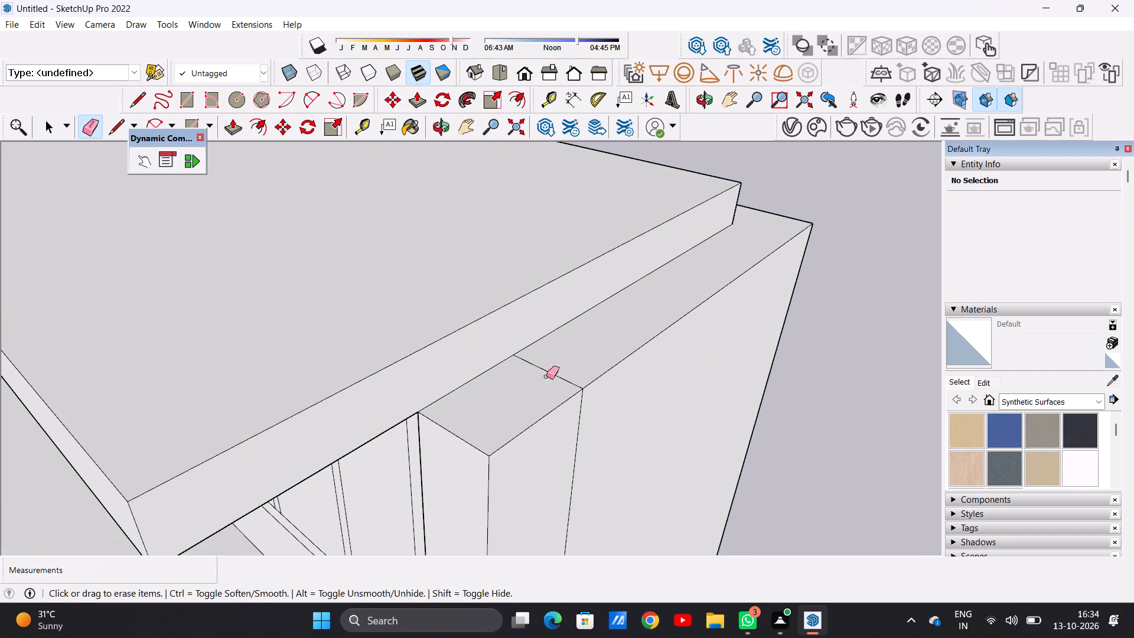
pyautogui.moveTo(551, 361); pyautogui.dragTo(530, 376)
pyautogui.press('space')
# Push/Pull the joined top face of the perimeter walls and column up 10' to raise the upper-floor walls.
pyautogui.scroll(-10, 550, 372)
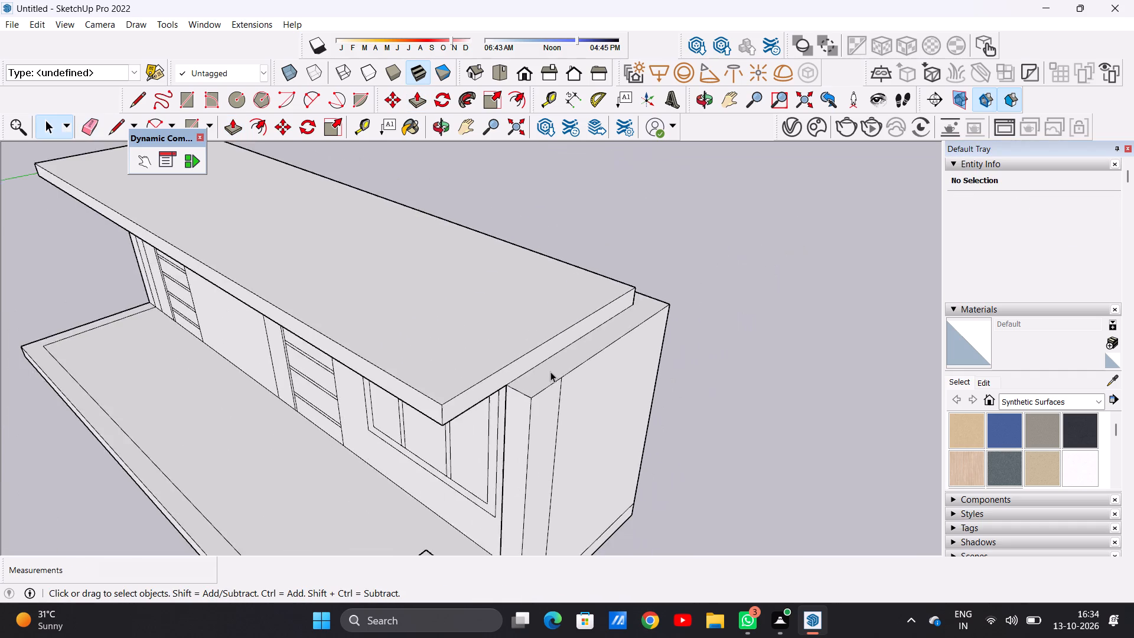
pyautogui.scroll(-7, 550, 372)
pyautogui.scroll(1, 550, 372)
pyautogui.scroll(-2, 550, 372)
pyautogui.moveTo(540, 436); pyautogui.dragTo(528, 362, button='middle')
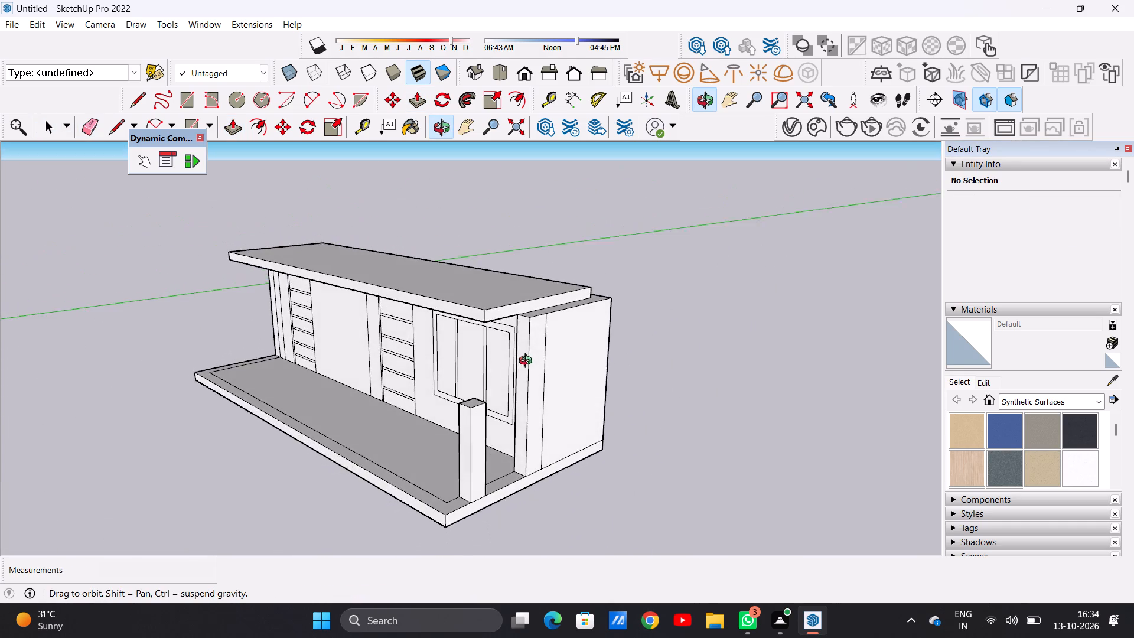
pyautogui.moveTo(528, 362); pyautogui.dragTo(559, 432, button='middle')
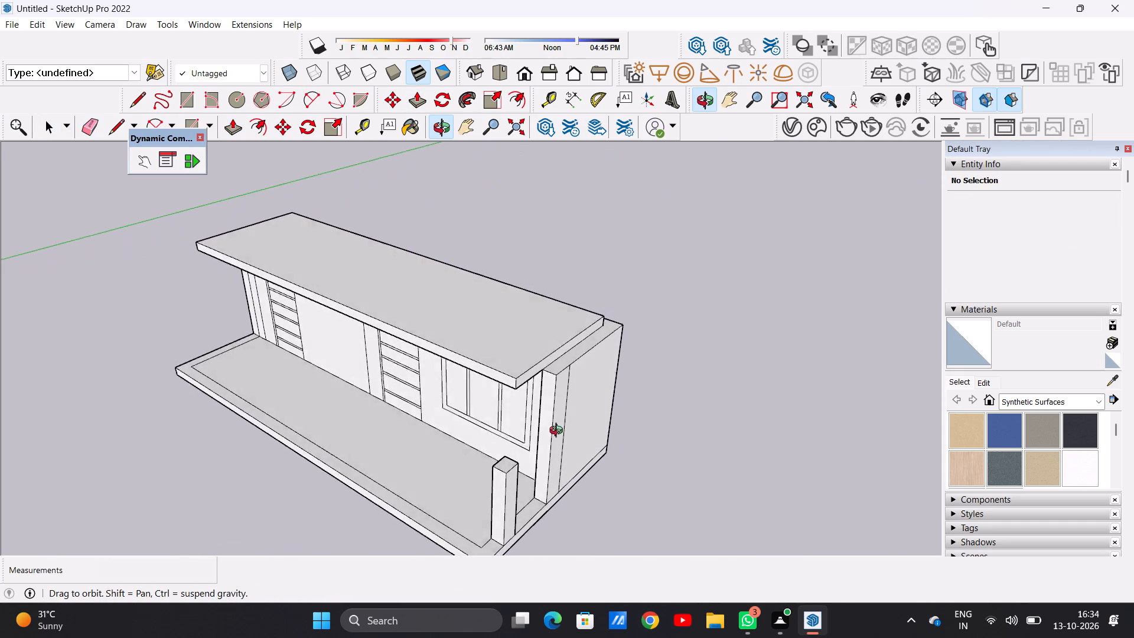
pyautogui.moveTo(559, 432); pyautogui.dragTo(568, 468, button='middle')
pyautogui.scroll(4, 562, 386)
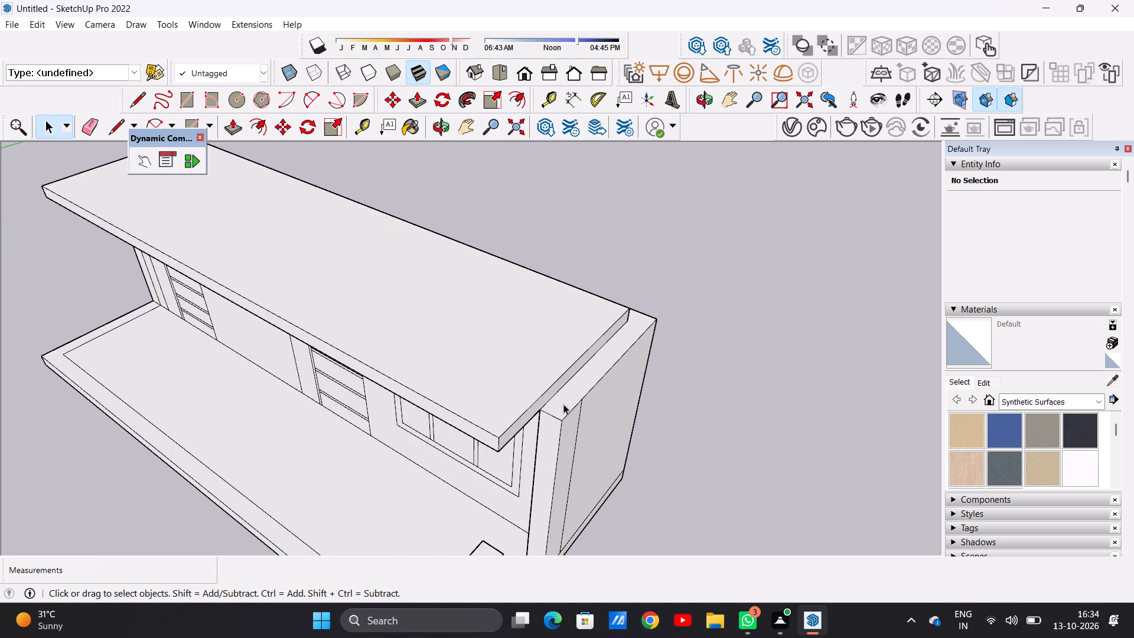
pyautogui.scroll(3, 563, 404)
pyautogui.scroll(-1, 563, 405)
pyautogui.press('p')
pyautogui.click(568, 391)
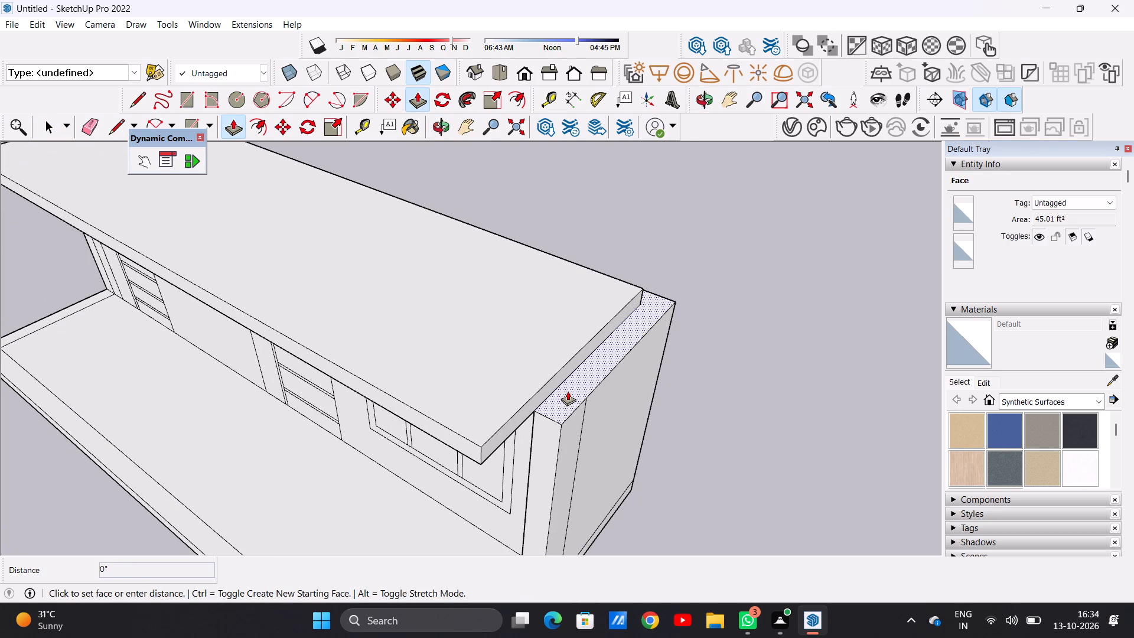
pyautogui.scroll(-6, 577, 289)
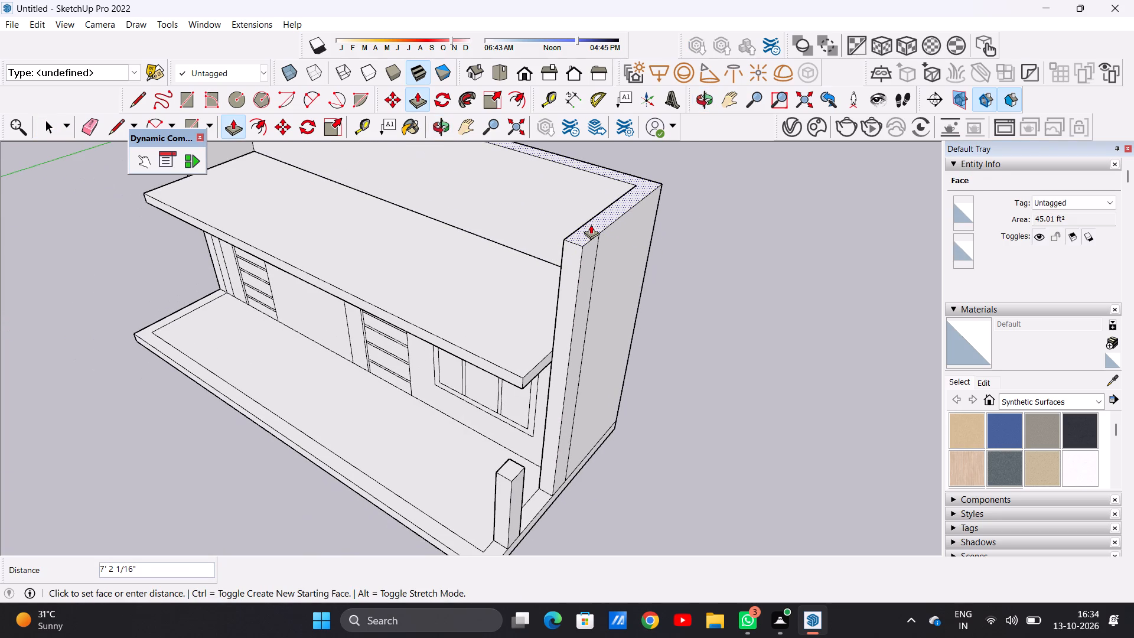
pyautogui.write("10'")
pyautogui.press('Return')
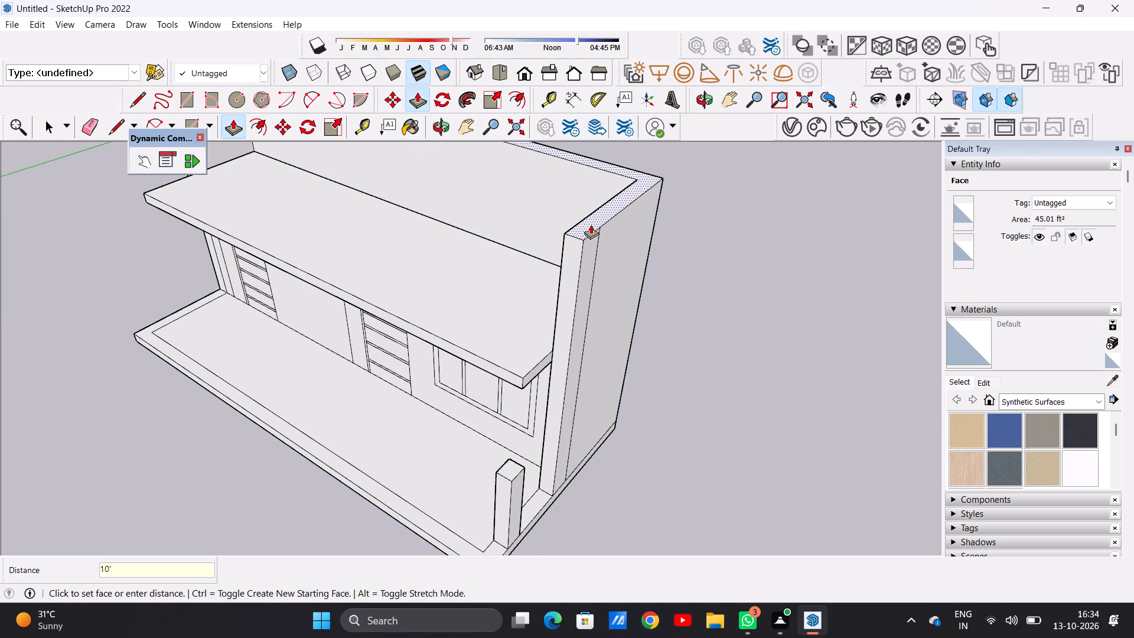
pyautogui.press('space')
# Examine the raised upper walls, roof slab and porch from the front, both sides and above.
pyautogui.scroll(-4, 327, 451)
pyautogui.scroll(1, 377, 456)
pyautogui.scroll(-6, 463, 398)
pyautogui.moveTo(302, 370); pyautogui.dragTo(335, 327, button='middle')
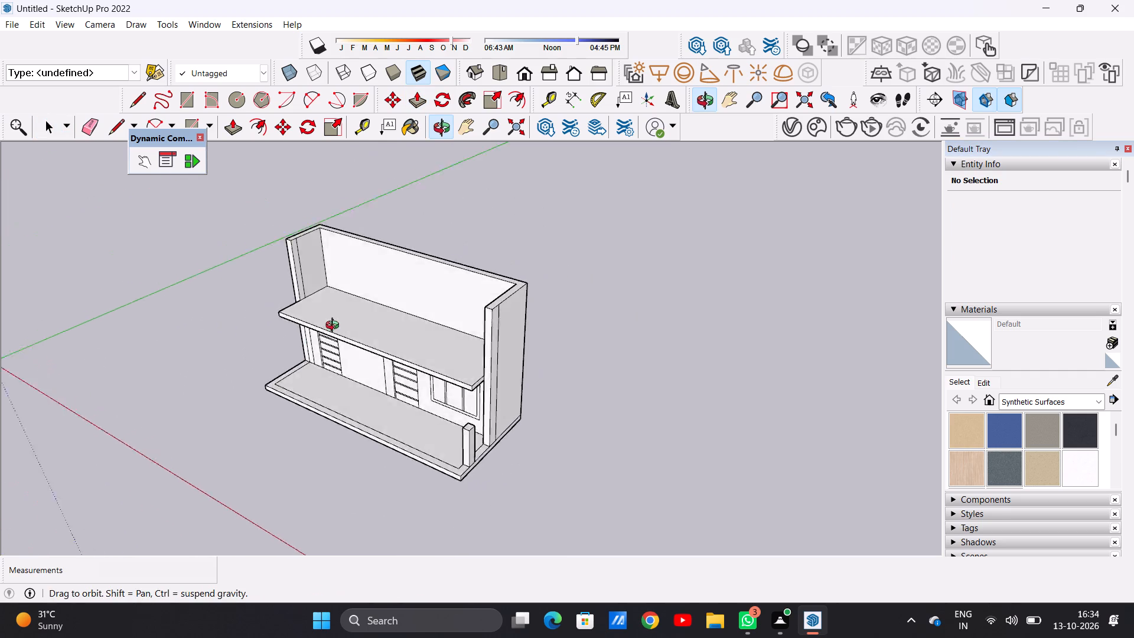
pyautogui.moveTo(335, 327); pyautogui.dragTo(457, 213, button='middle')
pyautogui.moveTo(336, 383); pyautogui.dragTo(316, 449, button='middle')
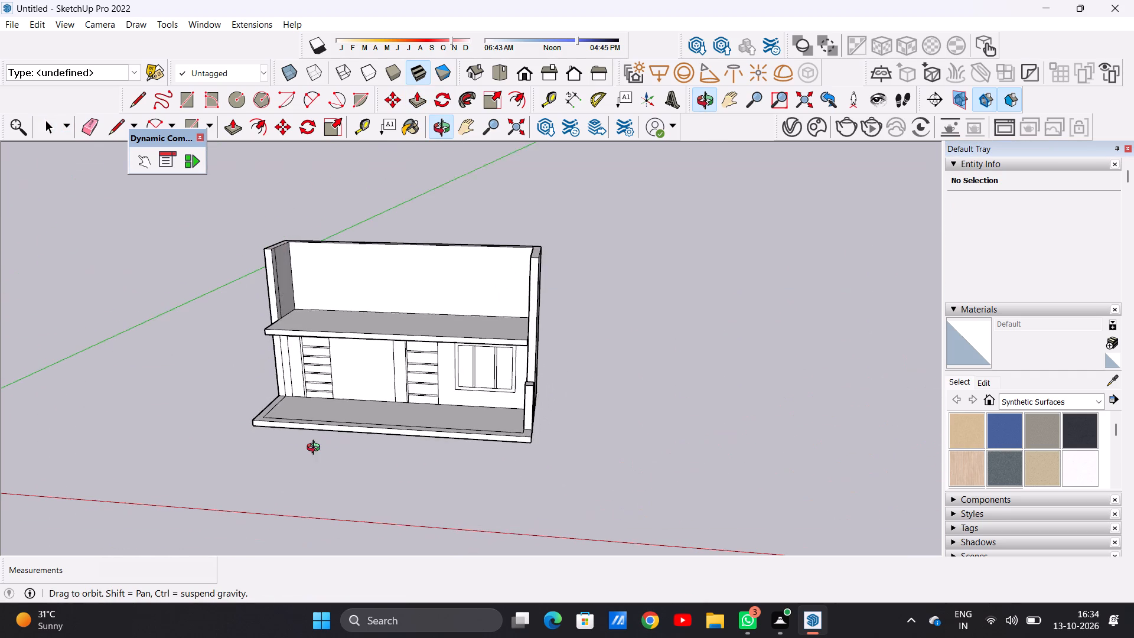
pyautogui.moveTo(316, 449); pyautogui.dragTo(317, 449, button='middle')
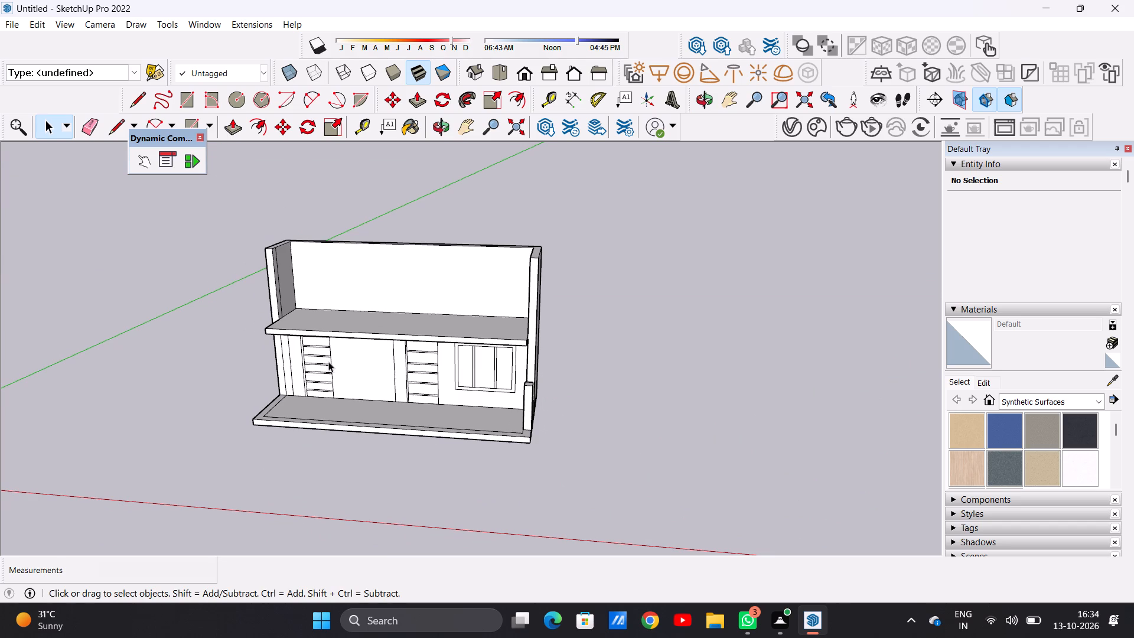
pyautogui.scroll(4, 276, 304)
pyautogui.moveTo(298, 333); pyautogui.dragTo(571, 287, button='middle')
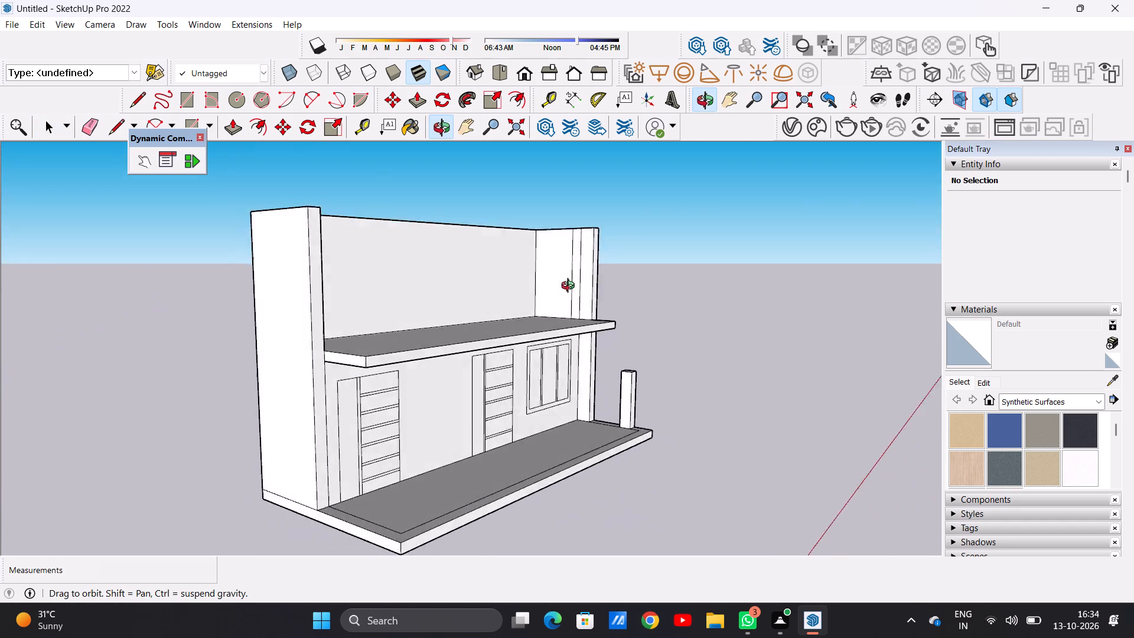
pyautogui.moveTo(571, 287); pyautogui.dragTo(308, 270, button='middle')
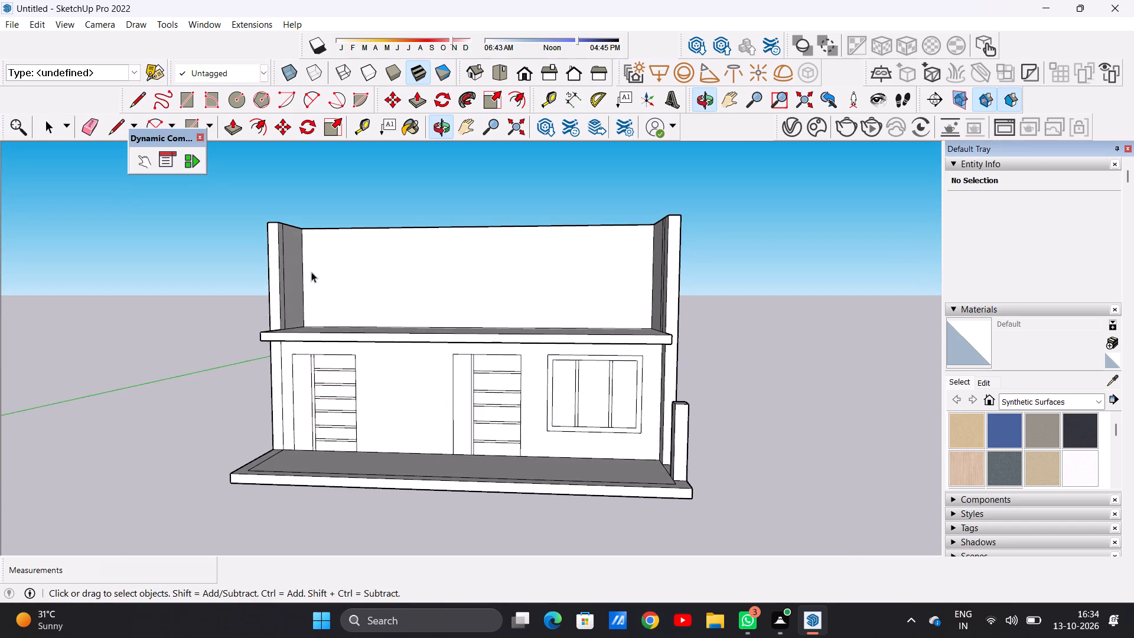
pyautogui.moveTo(429, 448); pyautogui.dragTo(457, 518, button='middle')
pyautogui.moveTo(464, 461); pyautogui.dragTo(468, 532, button='middle')
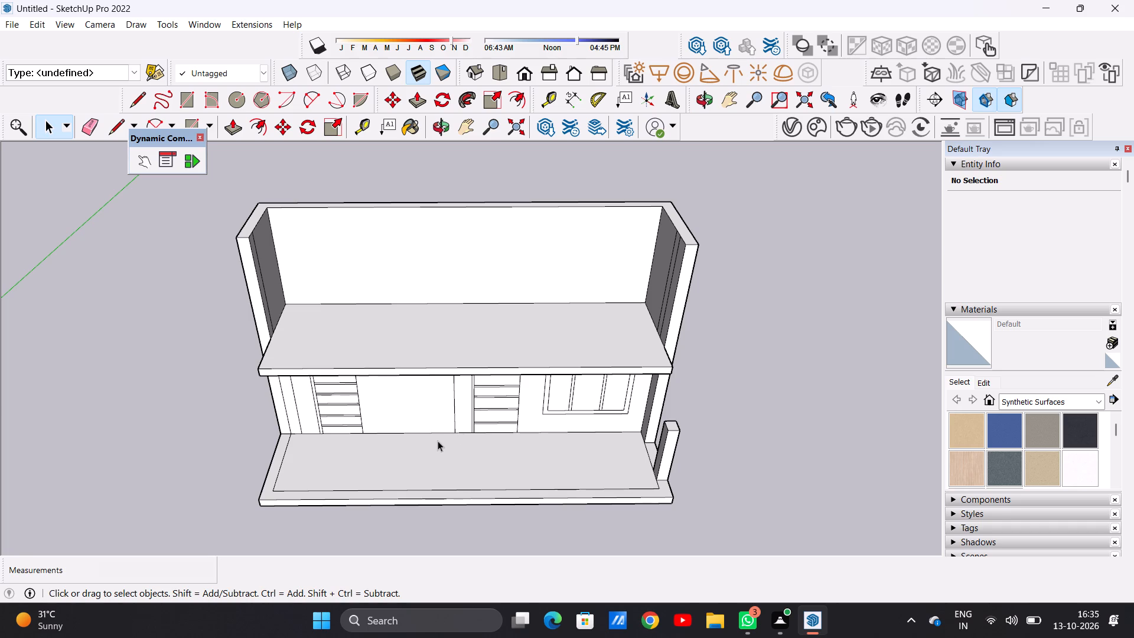
pyautogui.scroll(-1, 433, 457)
pyautogui.moveTo(416, 461); pyautogui.dragTo(406, 412, button='middle')
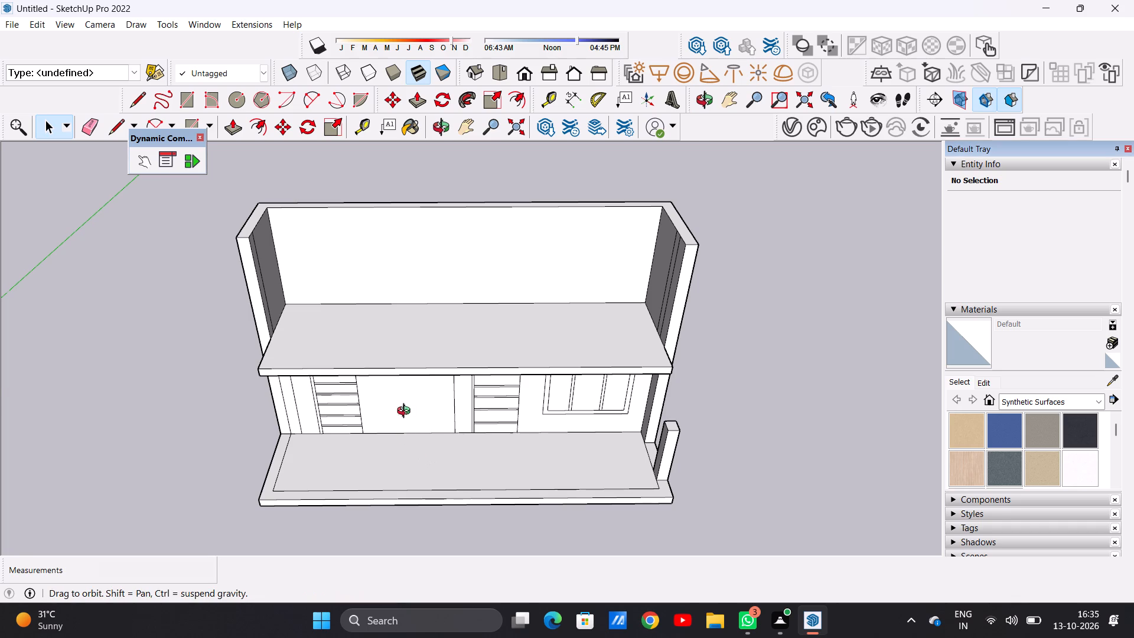
pyautogui.moveTo(406, 412); pyautogui.dragTo(403, 333, button='middle')
pyautogui.moveTo(416, 430); pyautogui.dragTo(418, 521, button='middle')
# Draw a square about 1' 10 5/8" per side on the porch floor against the front wall, between the two doors.
pyautogui.scroll(8, 408, 436)
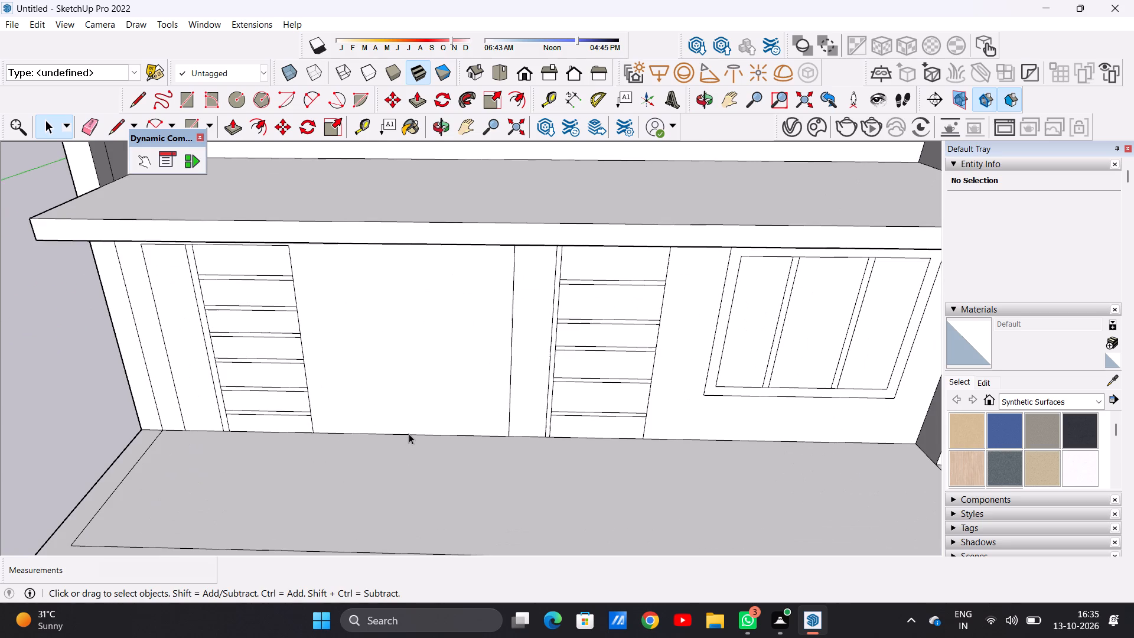
pyautogui.press('r')
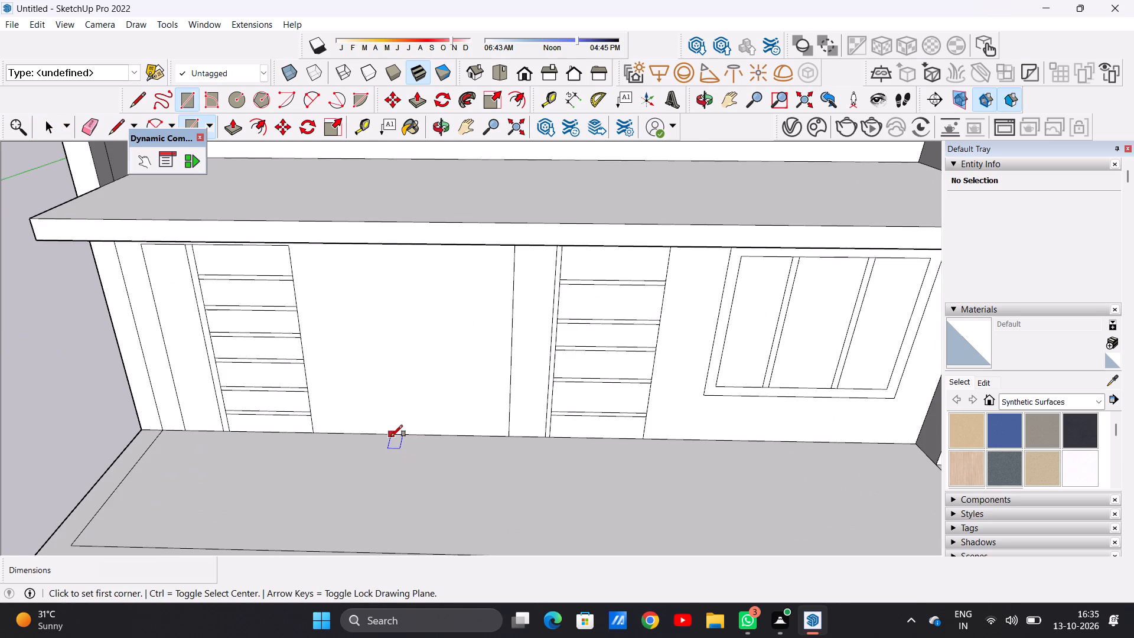
pyautogui.click(391, 437)
pyautogui.click(430, 435)
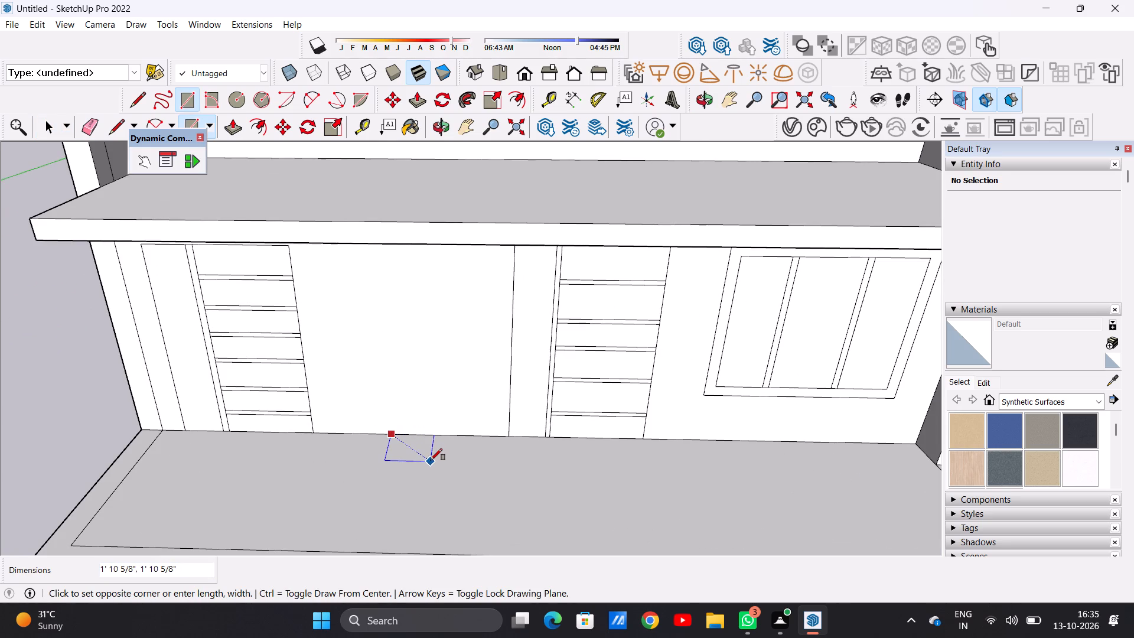
pyautogui.click(431, 460)
pyautogui.press('space')
# Push/Pull the square up 10' to the underside of the roof slab to form a column.
pyautogui.write('p')
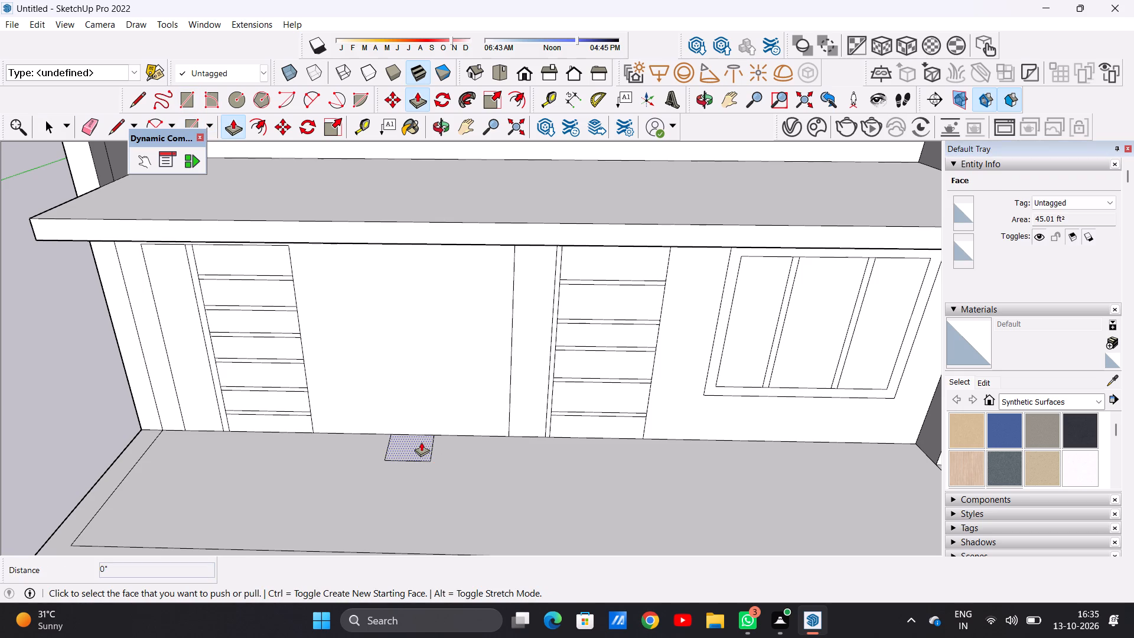
pyautogui.click(421, 442)
pyautogui.scroll(-6, 425, 341)
pyautogui.scroll(1, 425, 341)
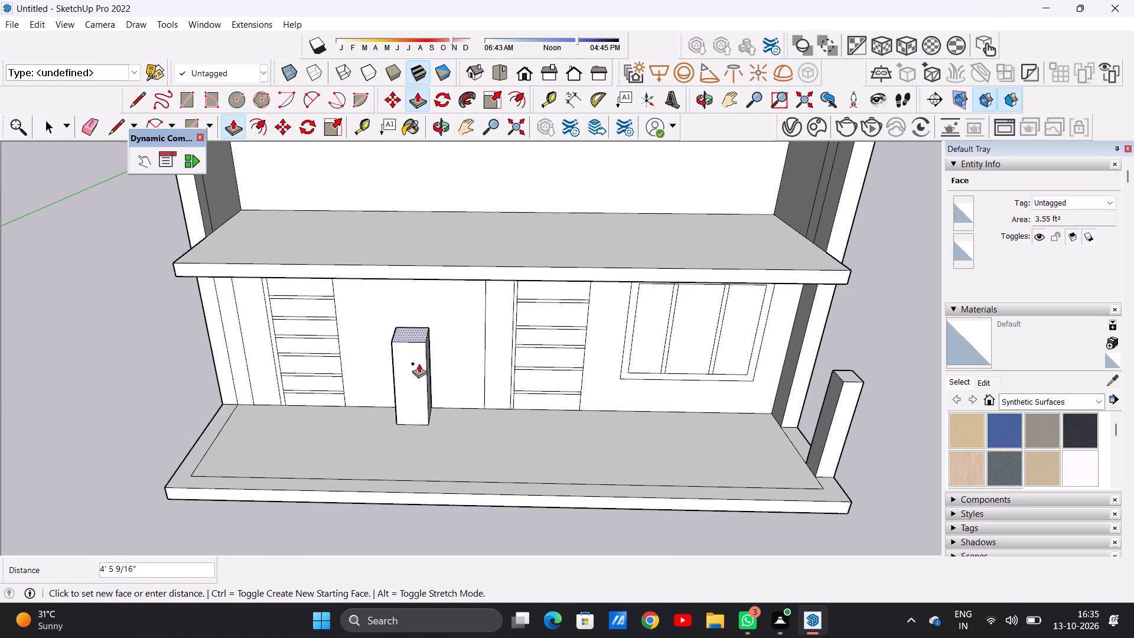
pyautogui.moveTo(419, 367); pyautogui.dragTo(422, 264, button='middle')
pyautogui.scroll(10, 422, 262)
pyautogui.scroll(-1, 422, 262)
pyautogui.scroll(1, 422, 262)
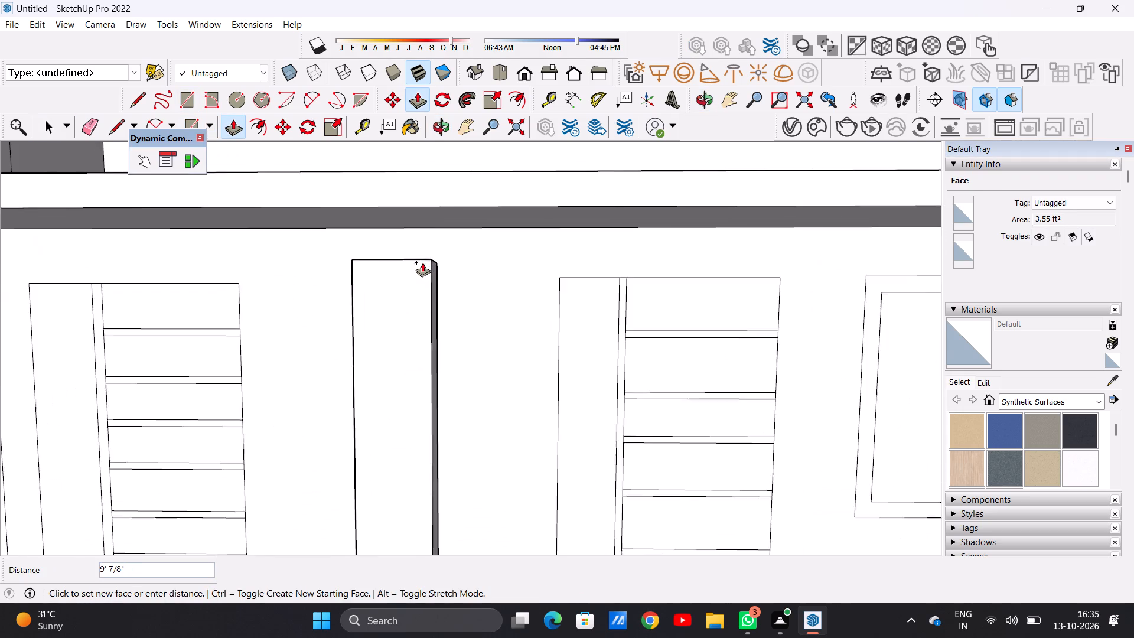
pyautogui.click(427, 209)
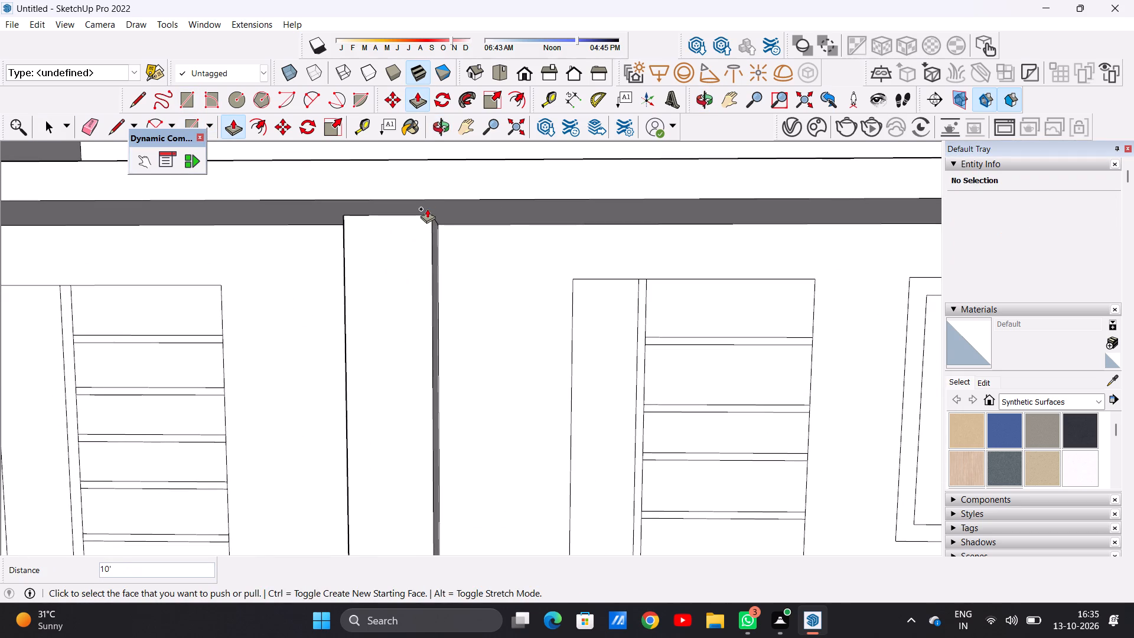
pyautogui.press('space')
# Push/Pull the new column's side face toward the window inward to narrow the column.
pyautogui.press('p')
pyautogui.scroll(-9, 412, 353)
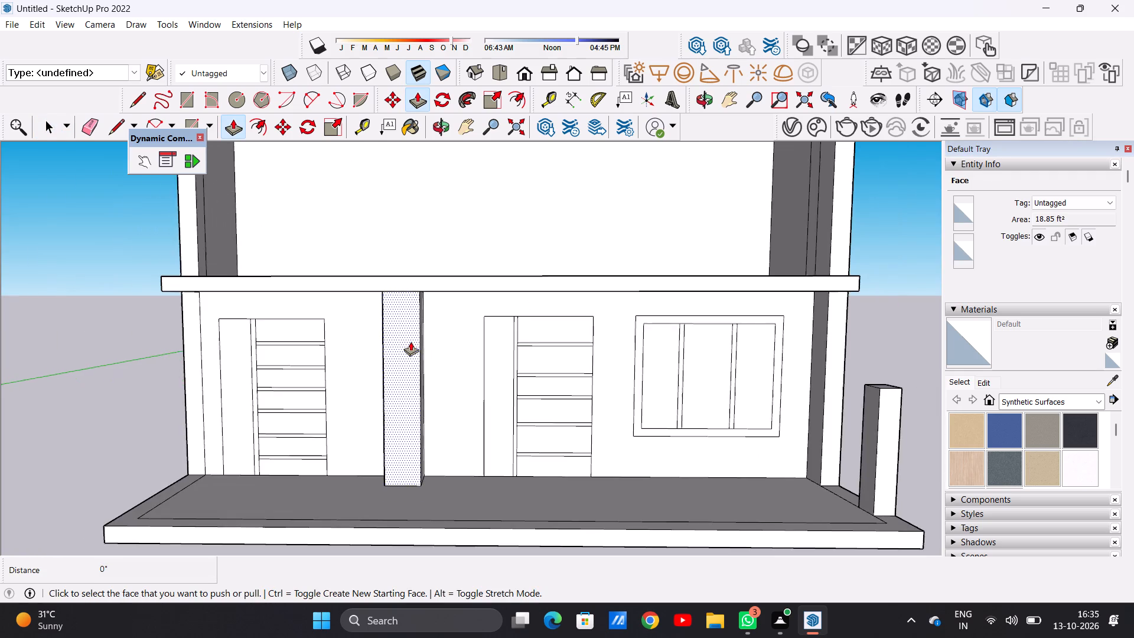
pyautogui.moveTo(410, 341); pyautogui.dragTo(409, 467, button='middle')
pyautogui.scroll(2, 416, 432)
pyautogui.moveTo(461, 425); pyautogui.dragTo(392, 381, button='middle')
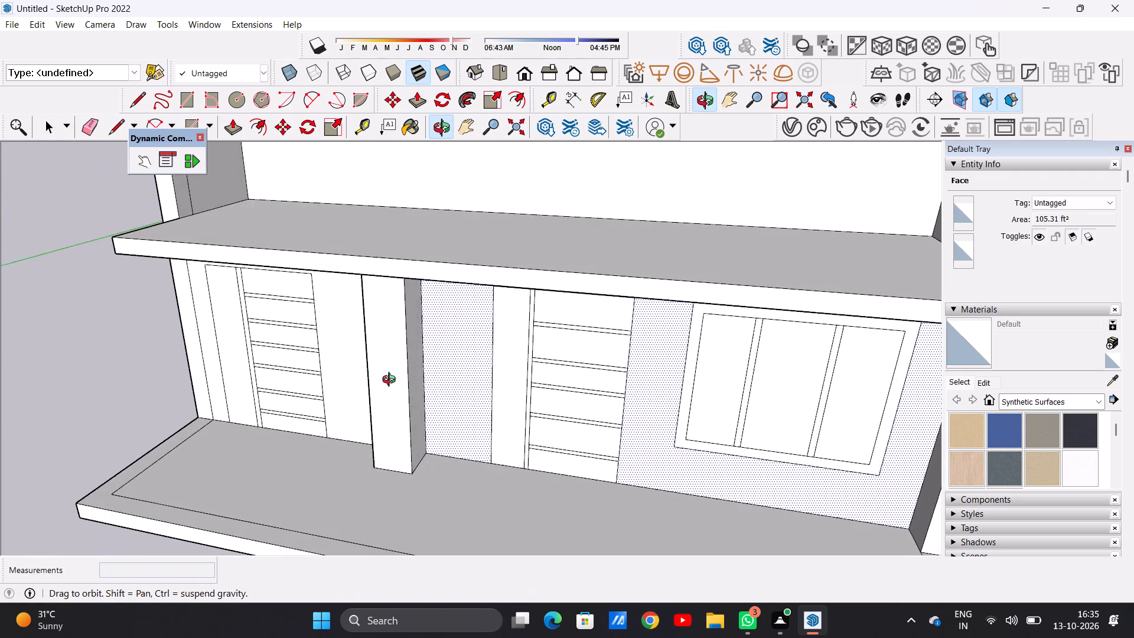
pyautogui.moveTo(392, 381); pyautogui.dragTo(391, 380, button='middle')
pyautogui.scroll(6, 423, 368)
pyautogui.scroll(-1, 410, 372)
pyautogui.scroll(3, 410, 372)
pyautogui.click(410, 372)
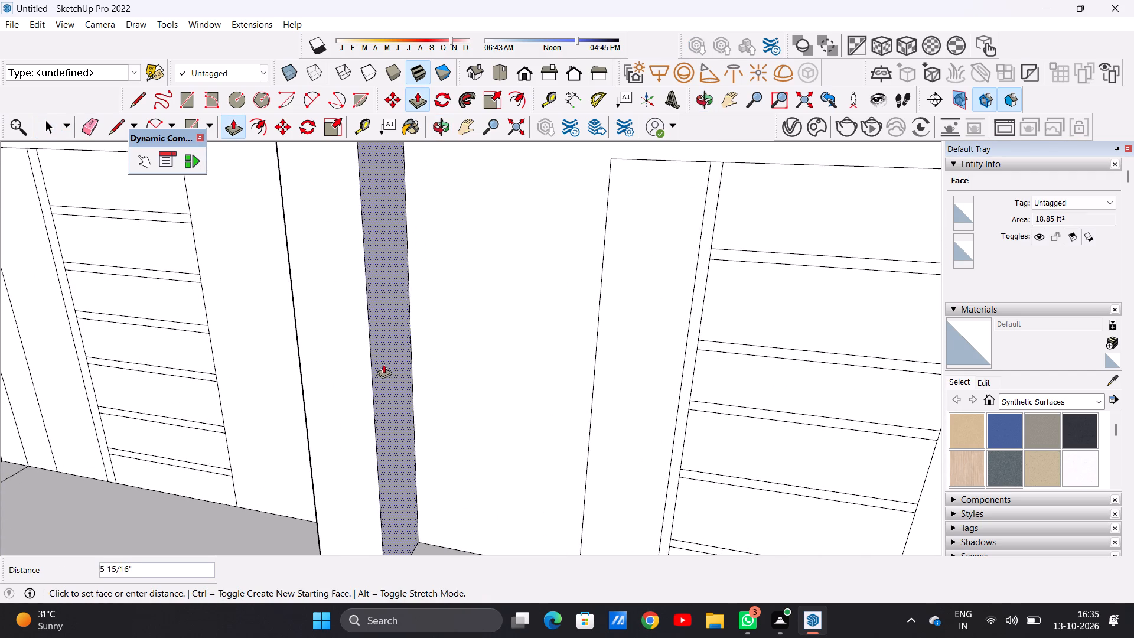
pyautogui.click(377, 360)
# Push/Pull the new column's front face back about 5 7/16" toward the wall.
pyautogui.click(336, 393)
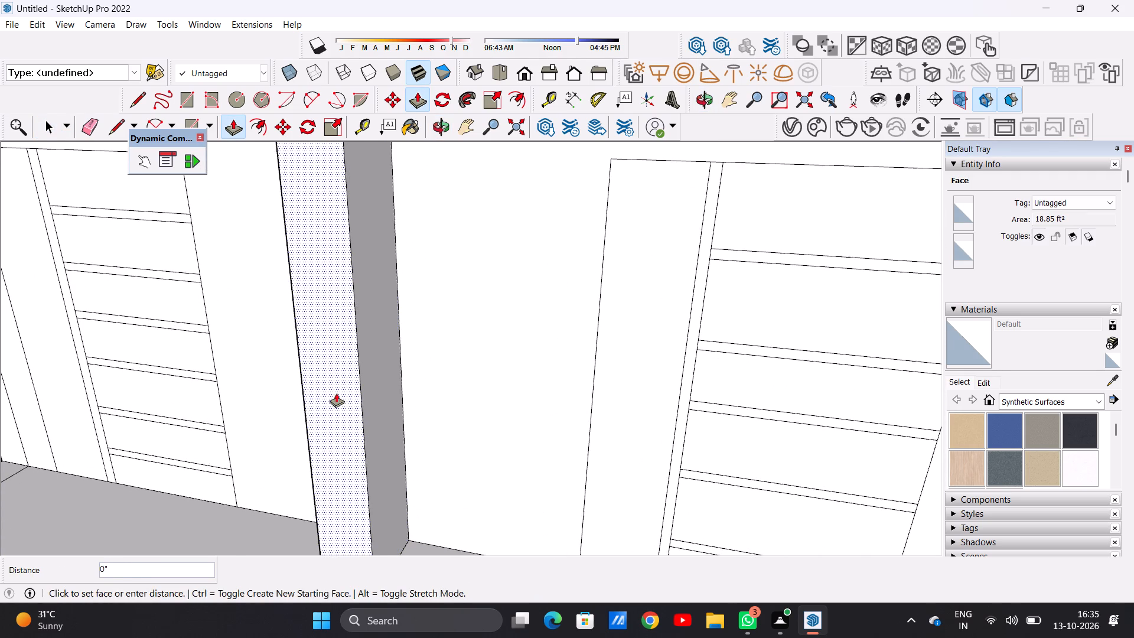
pyautogui.click(348, 383)
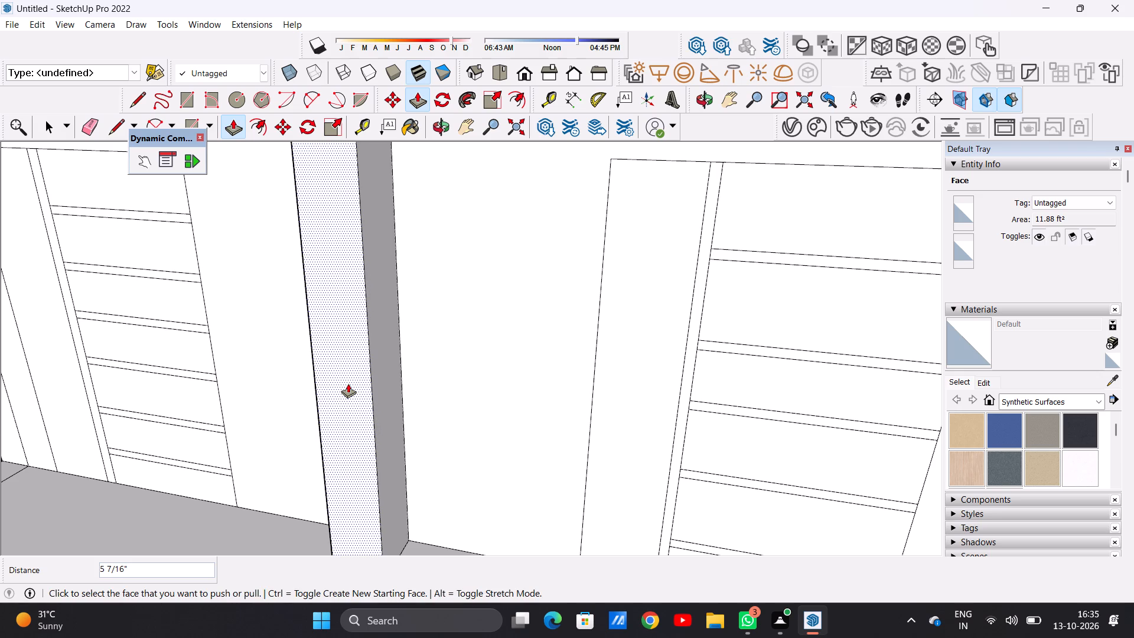
pyautogui.press('space')
# Examine the slimmed column between the doors and the roof slab from the front and above.
pyautogui.scroll(-18, 406, 405)
pyautogui.moveTo(432, 437); pyautogui.dragTo(491, 351, button='middle')
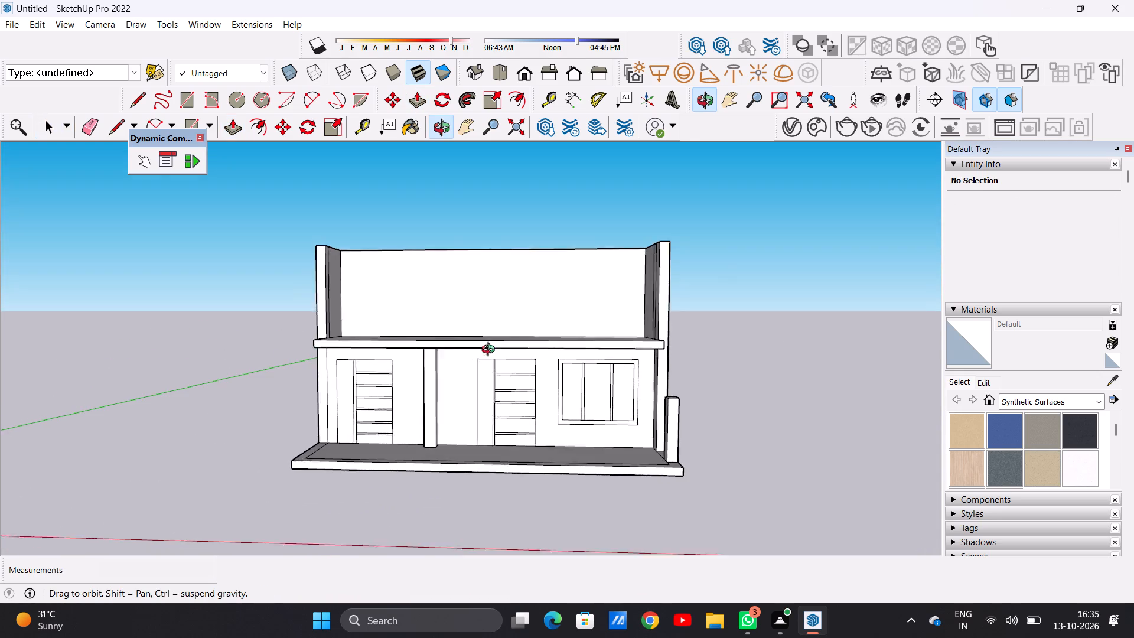
pyautogui.moveTo(491, 351); pyautogui.dragTo(487, 357, button='middle')
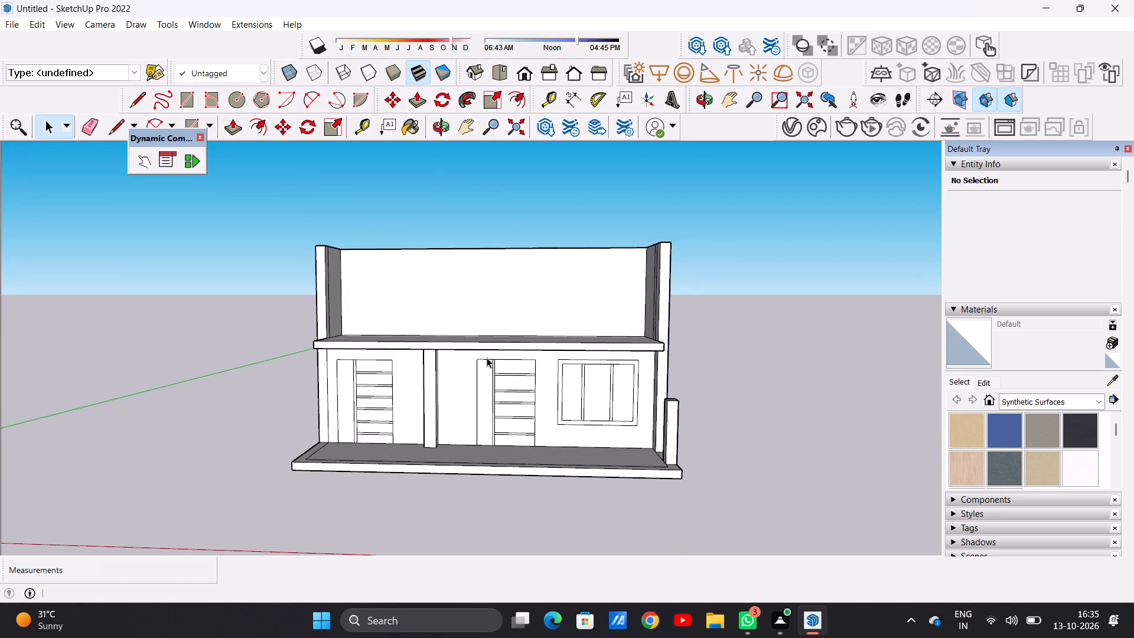
pyautogui.scroll(6, 350, 338)
pyautogui.moveTo(380, 356); pyautogui.dragTo(383, 497, button='middle')
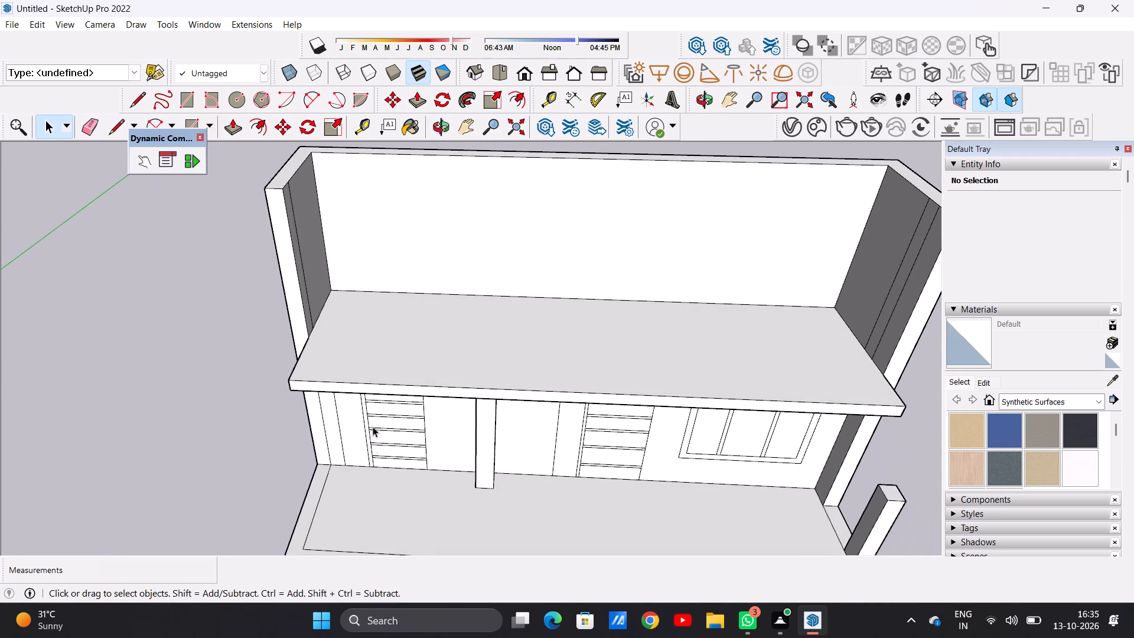
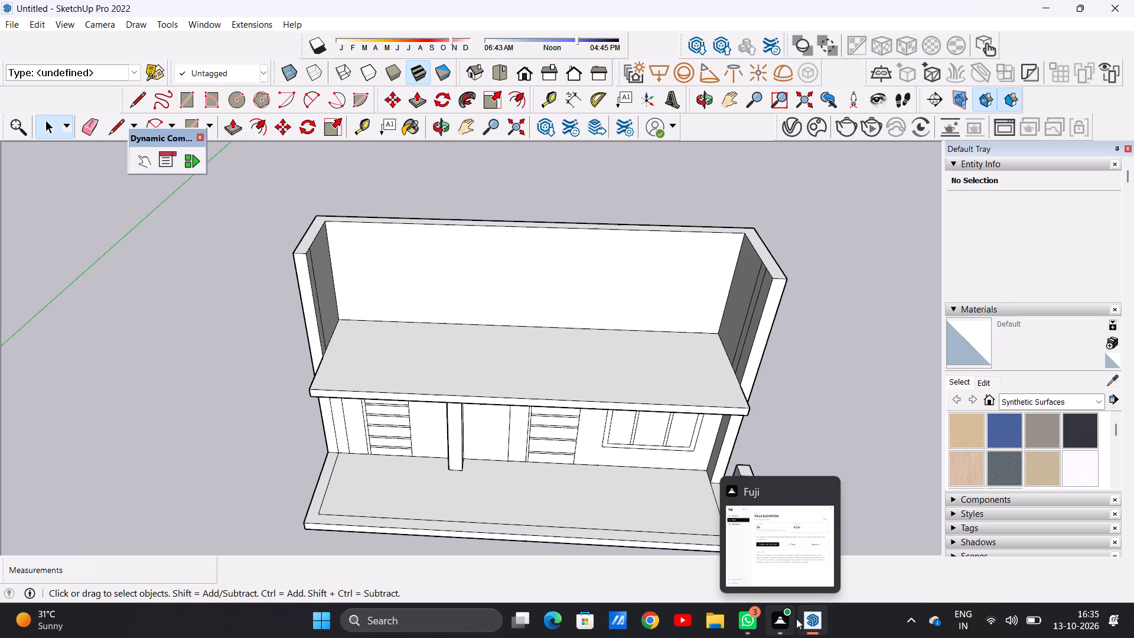
# Examine the ground-floor front, roof slab and upper walls from the front and from above.
pyautogui.click(758, 525)
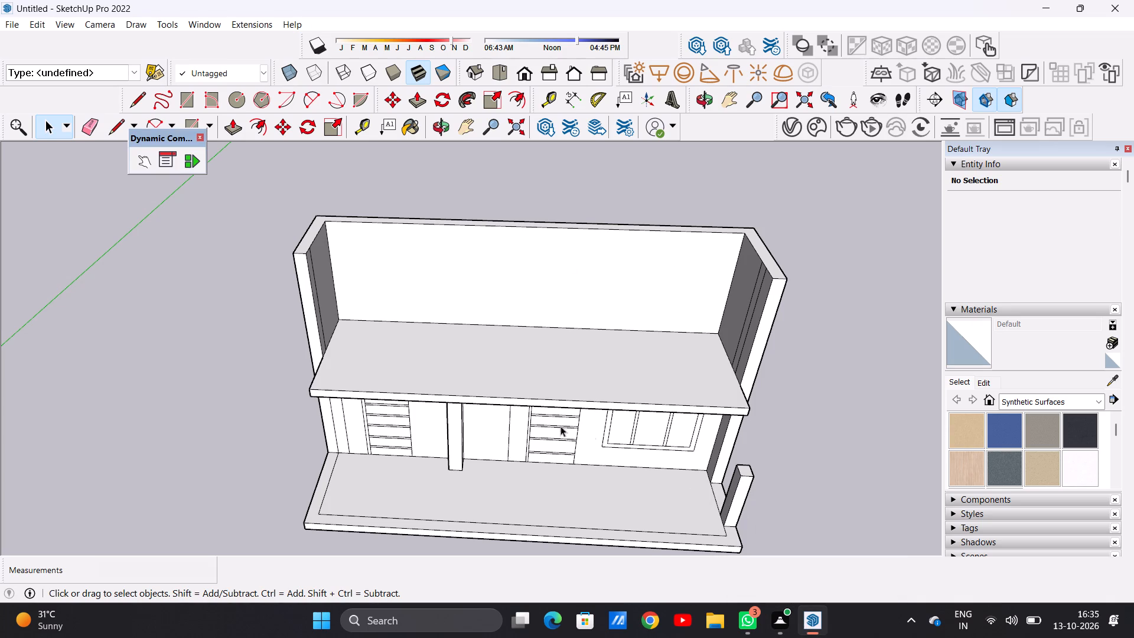
pyautogui.scroll(7, 409, 350)
pyautogui.scroll(5, 343, 362)
pyautogui.scroll(-6, 282, 388)
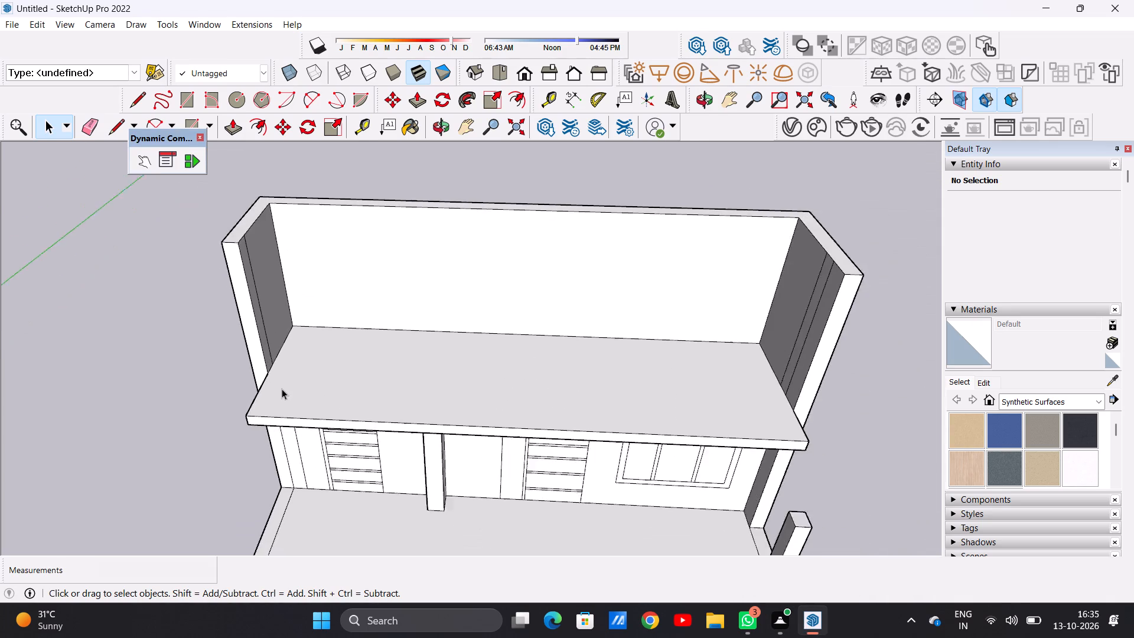
pyautogui.scroll(-5, 282, 389)
pyautogui.moveTo(370, 471); pyautogui.dragTo(392, 351, button='middle')
pyautogui.moveTo(406, 427); pyautogui.dragTo(392, 367, button='middle')
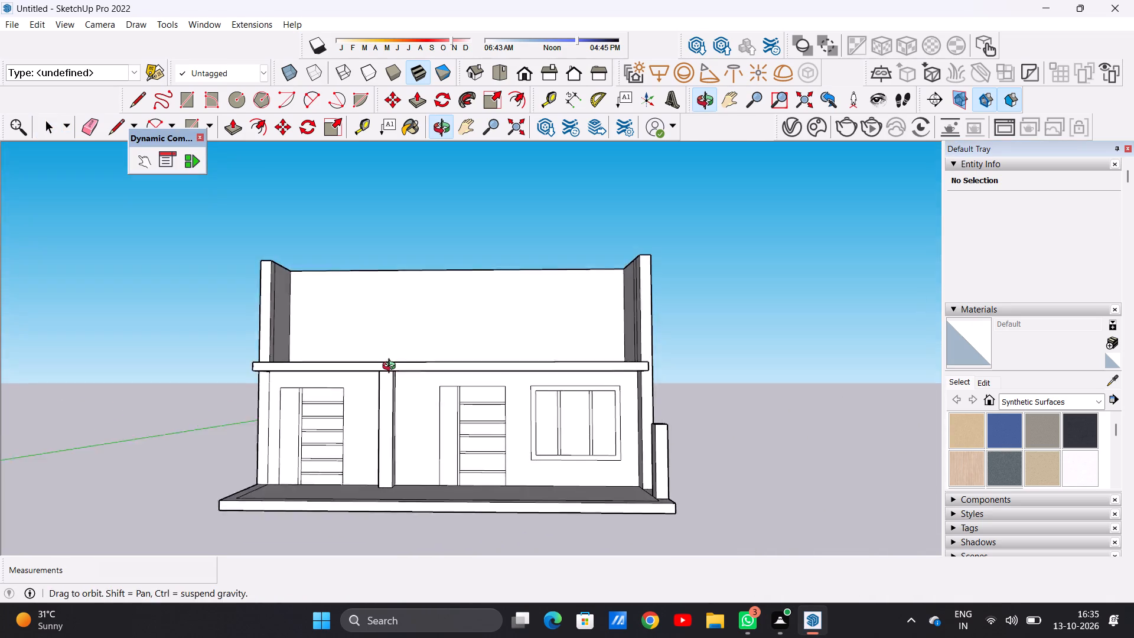
pyautogui.moveTo(392, 367); pyautogui.dragTo(389, 350, button='middle')
pyautogui.scroll(5, 372, 372)
pyautogui.scroll(-1, 415, 408)
pyautogui.scroll(6, 415, 408)
pyautogui.scroll(-15, 415, 408)
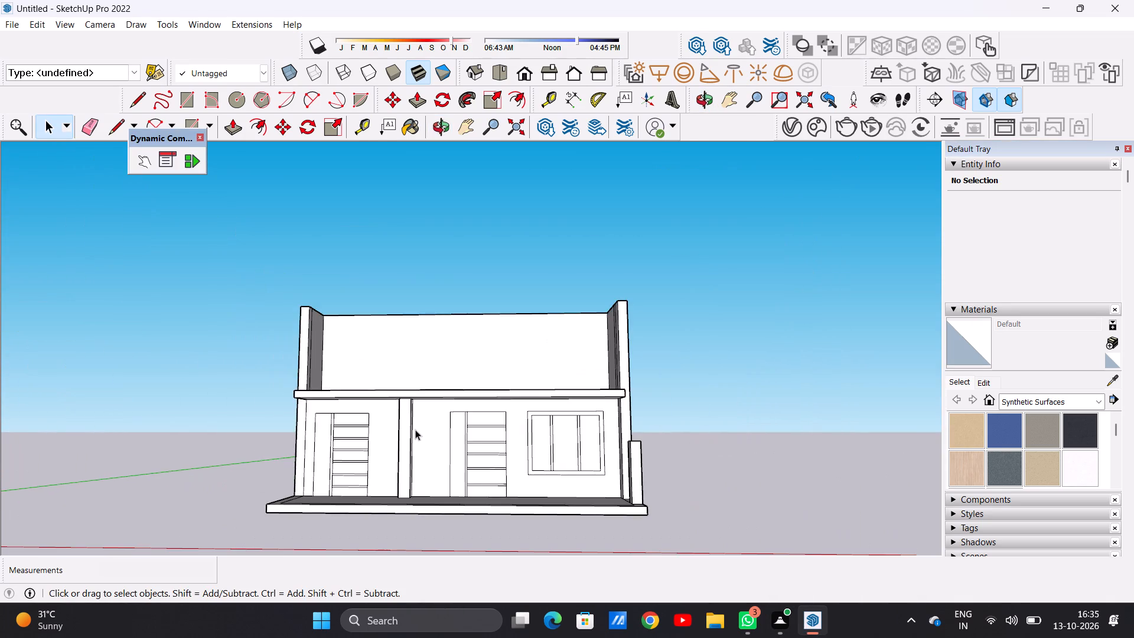
pyautogui.moveTo(415, 429); pyautogui.dragTo(419, 590, button='middle')
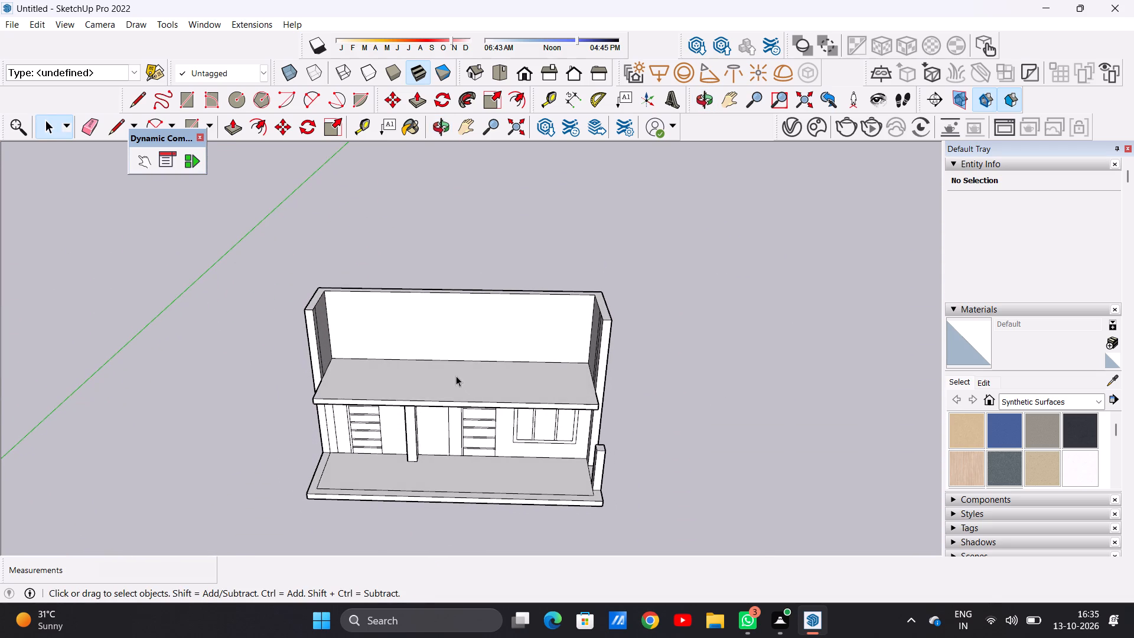
pyautogui.scroll(7, 452, 375)
pyautogui.moveTo(390, 369); pyautogui.dragTo(382, 452, button='middle')
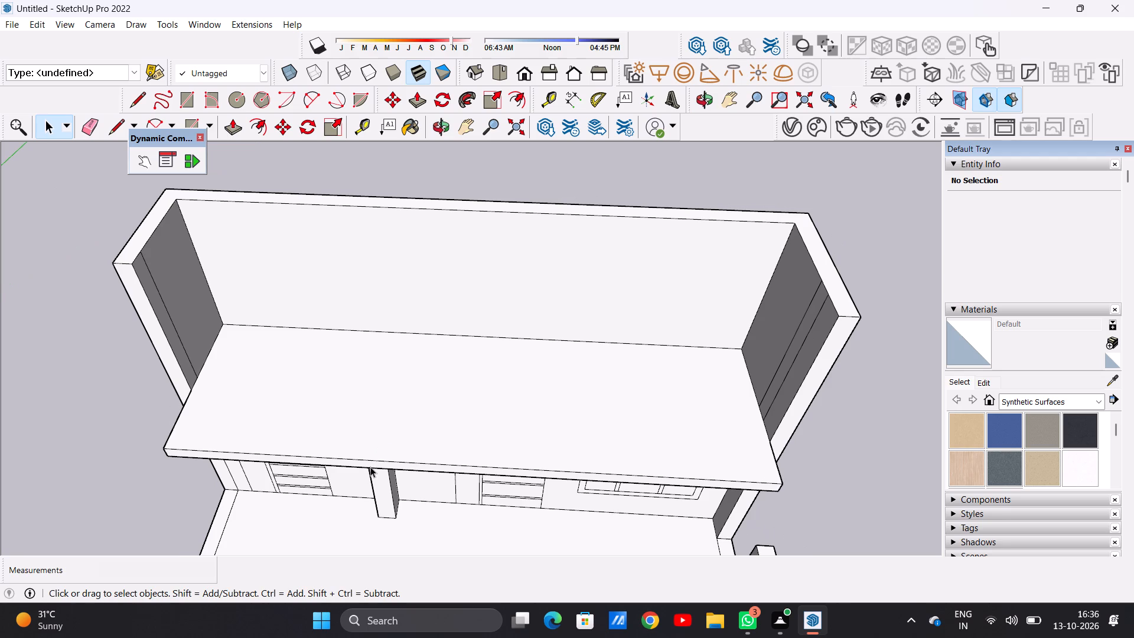
pyautogui.scroll(-4, 434, 388)
pyautogui.moveTo(442, 401); pyautogui.dragTo(457, 427, button='middle')
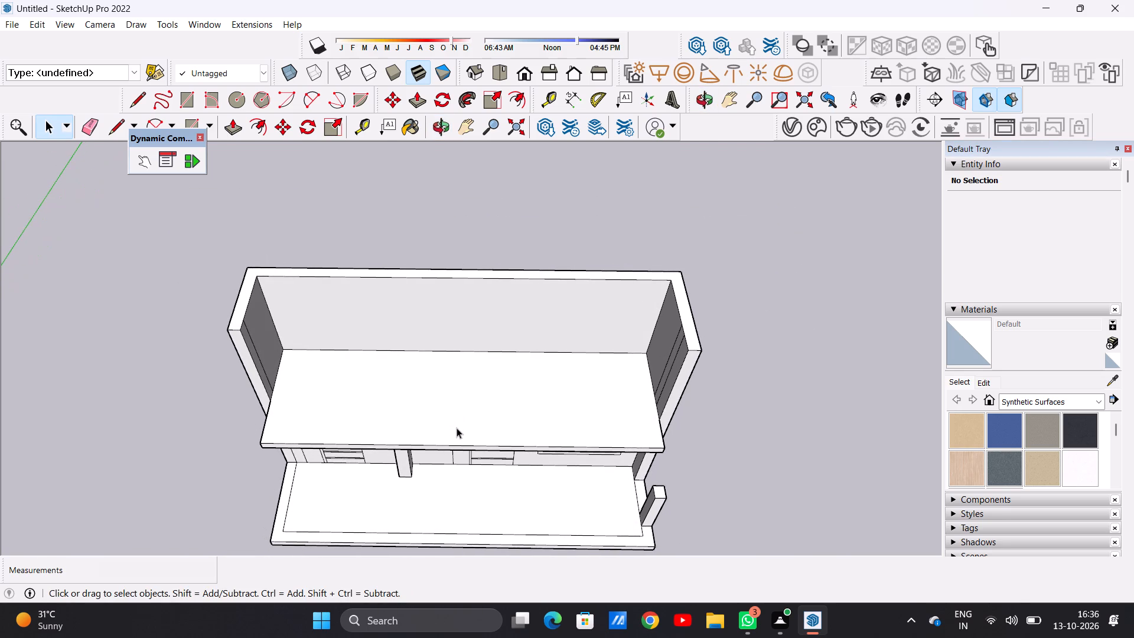
pyautogui.scroll(1, 448, 435)
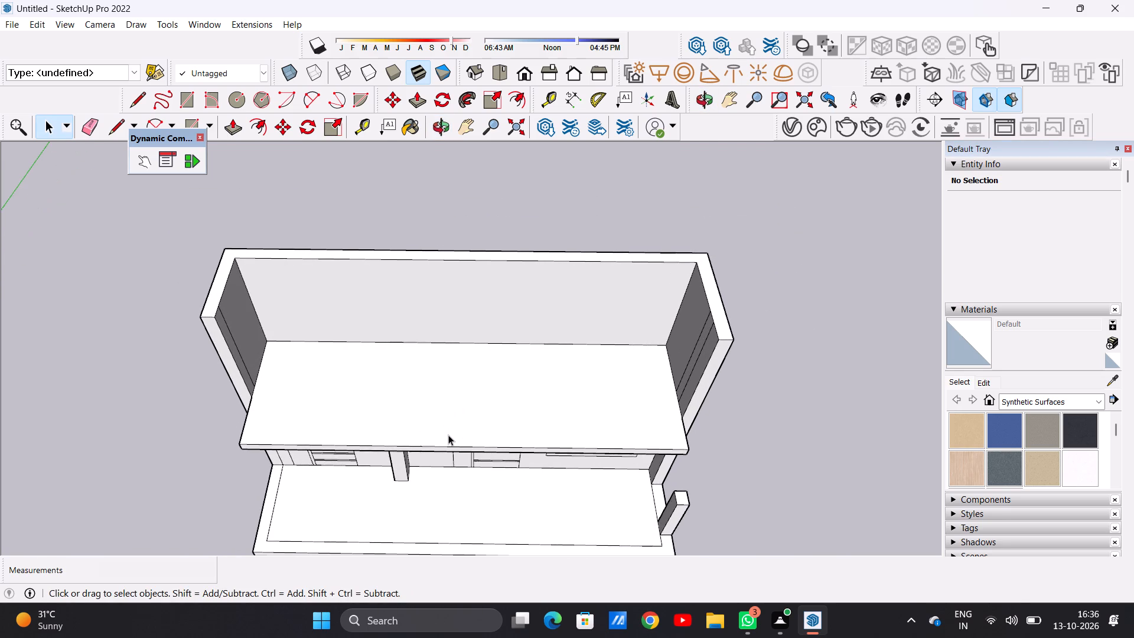
# Draw a line about 9' 8 1/4" long across the roof slab from its front edge, between column and middle door, to the back wall.
pyautogui.press('l')
pyautogui.moveTo(448, 491); pyautogui.dragTo(444, 410, button='middle')
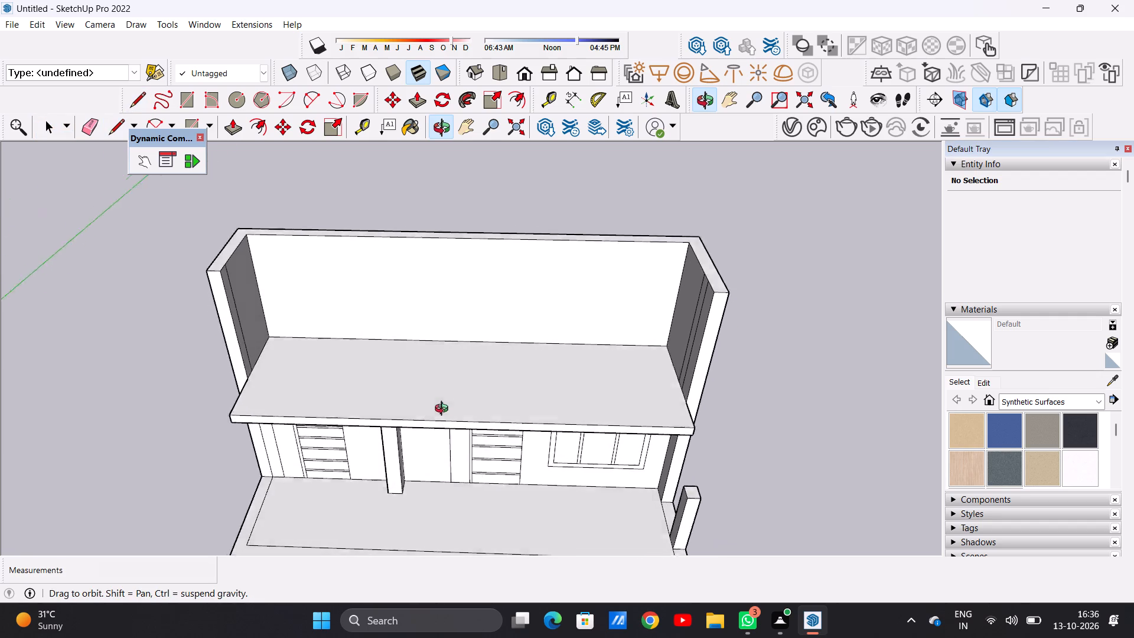
pyautogui.moveTo(444, 410); pyautogui.dragTo(449, 343, button='middle')
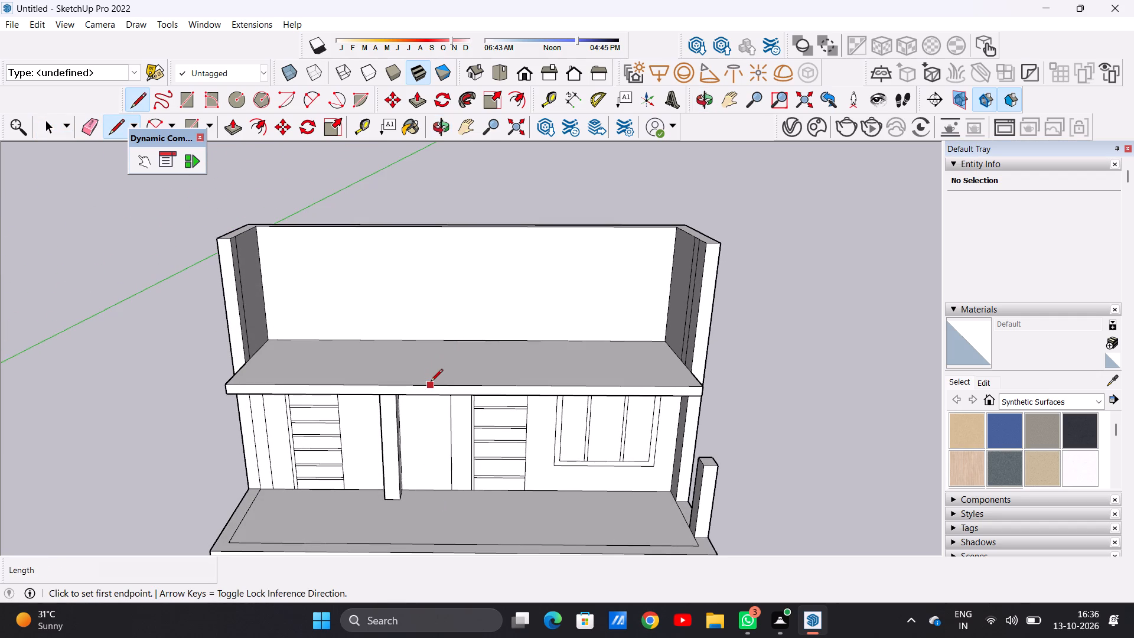
pyautogui.moveTo(431, 382); pyautogui.dragTo(438, 515, button='middle')
pyautogui.scroll(6, 449, 431)
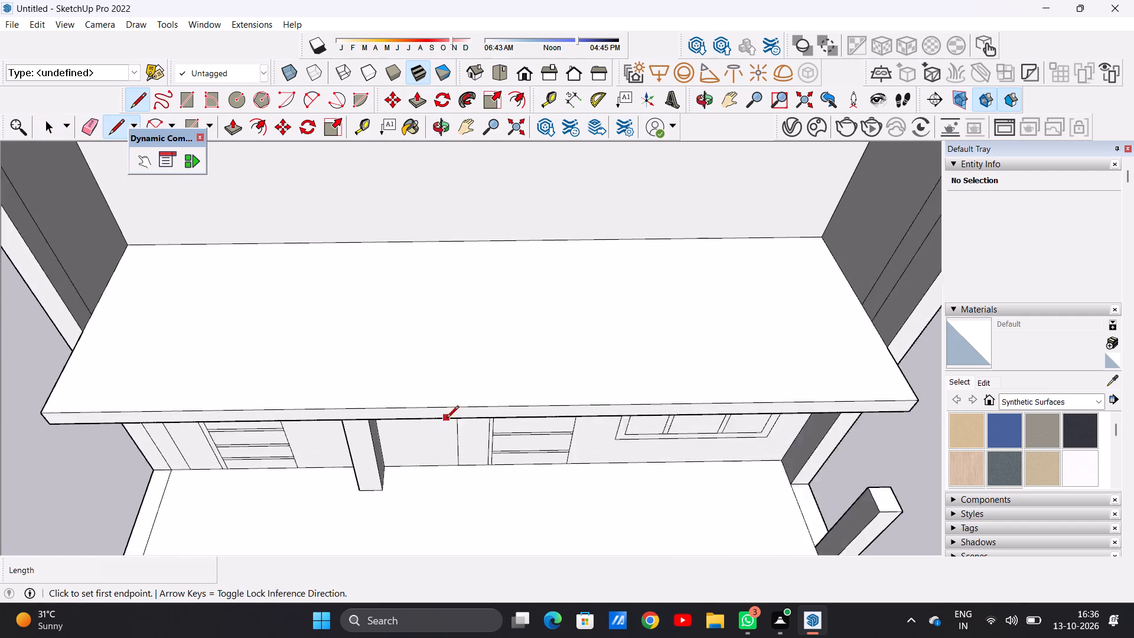
pyautogui.scroll(2, 447, 419)
pyautogui.scroll(-1, 447, 419)
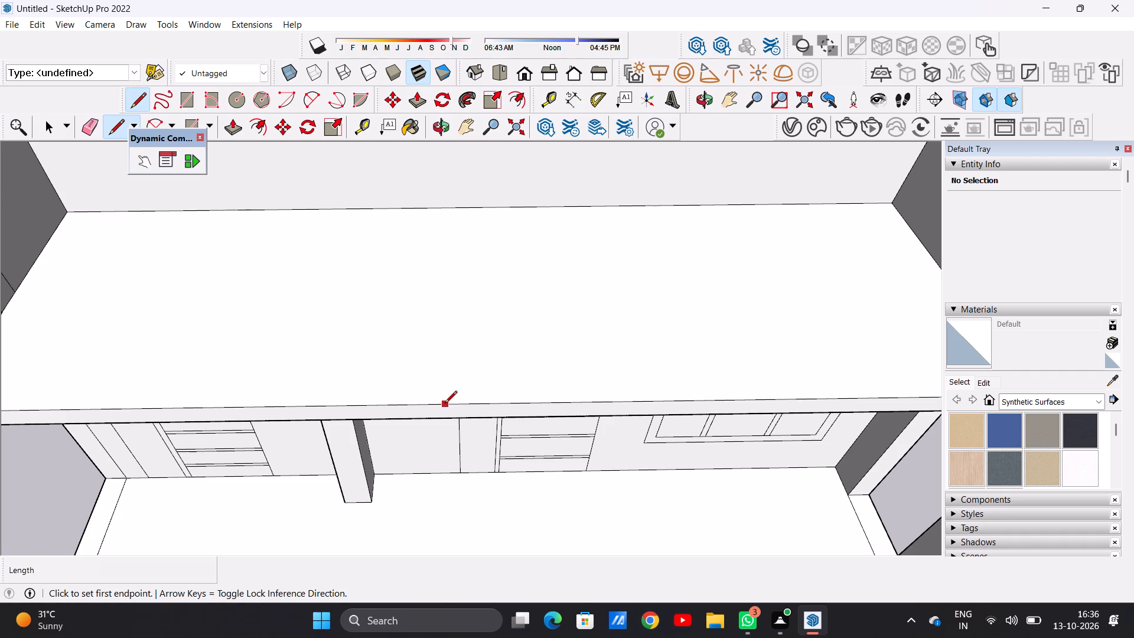
pyautogui.click(445, 404)
pyautogui.scroll(-6, 446, 337)
pyautogui.scroll(3, 445, 263)
pyautogui.scroll(-1, 445, 263)
pyautogui.scroll(1, 445, 263)
pyautogui.click(450, 243)
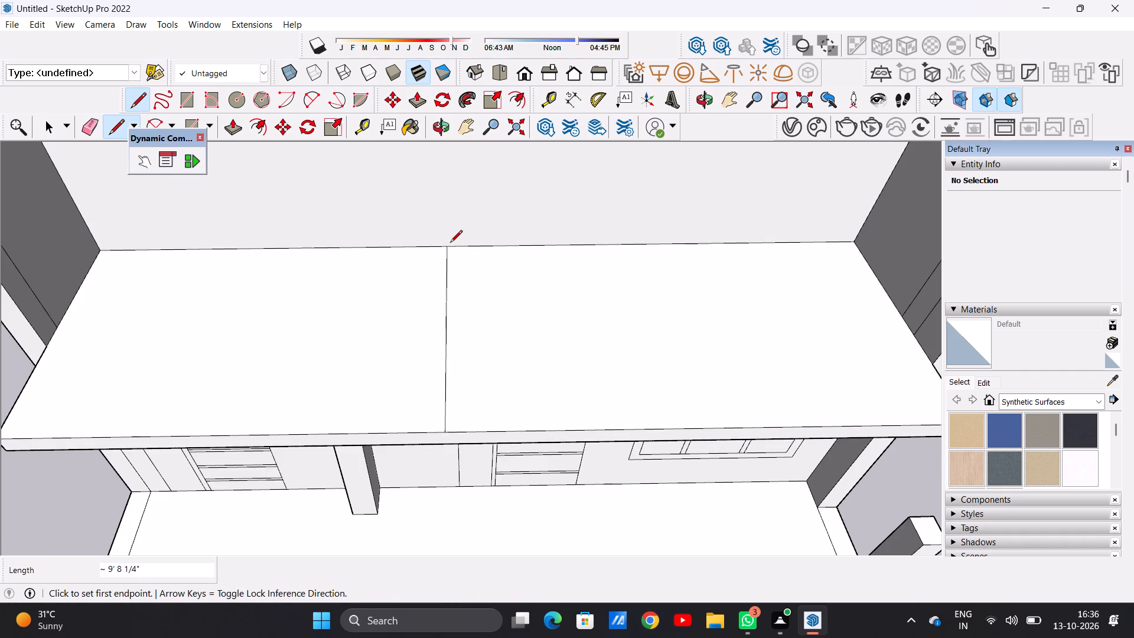
pyautogui.press('space')
# Push/Pull the roof slab section away from the window upward into a solid block rising above the upper-floor walls.
pyautogui.scroll(-10, 452, 439)
pyautogui.scroll(1, 476, 424)
pyautogui.scroll(-1, 483, 417)
pyautogui.moveTo(494, 473); pyautogui.dragTo(494, 365, button='middle')
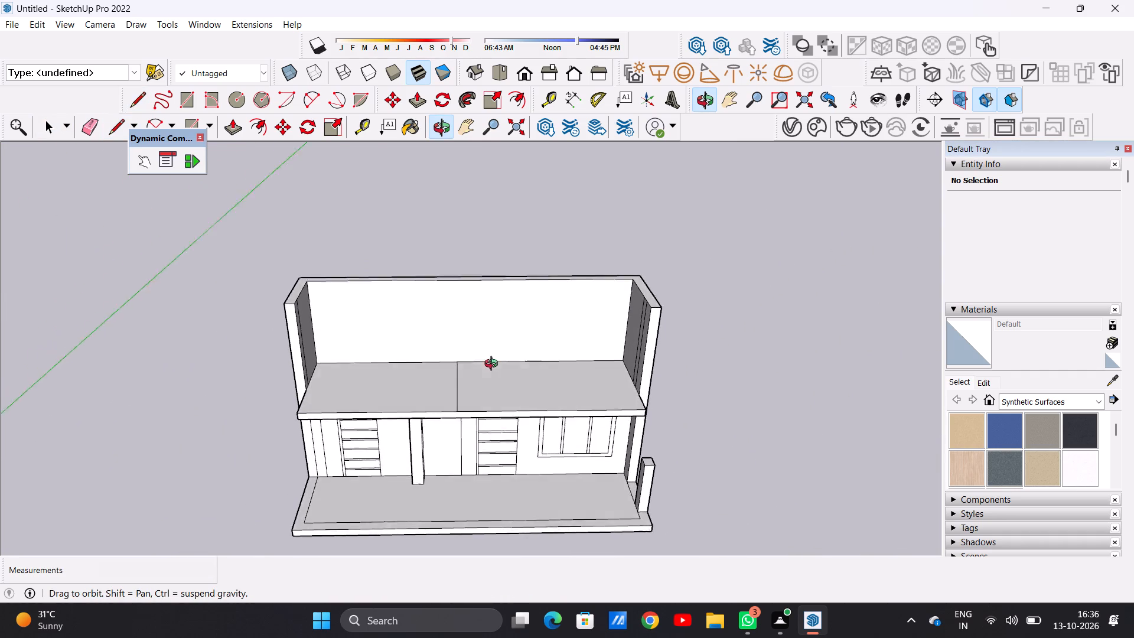
pyautogui.moveTo(494, 365); pyautogui.dragTo(499, 510, button='middle')
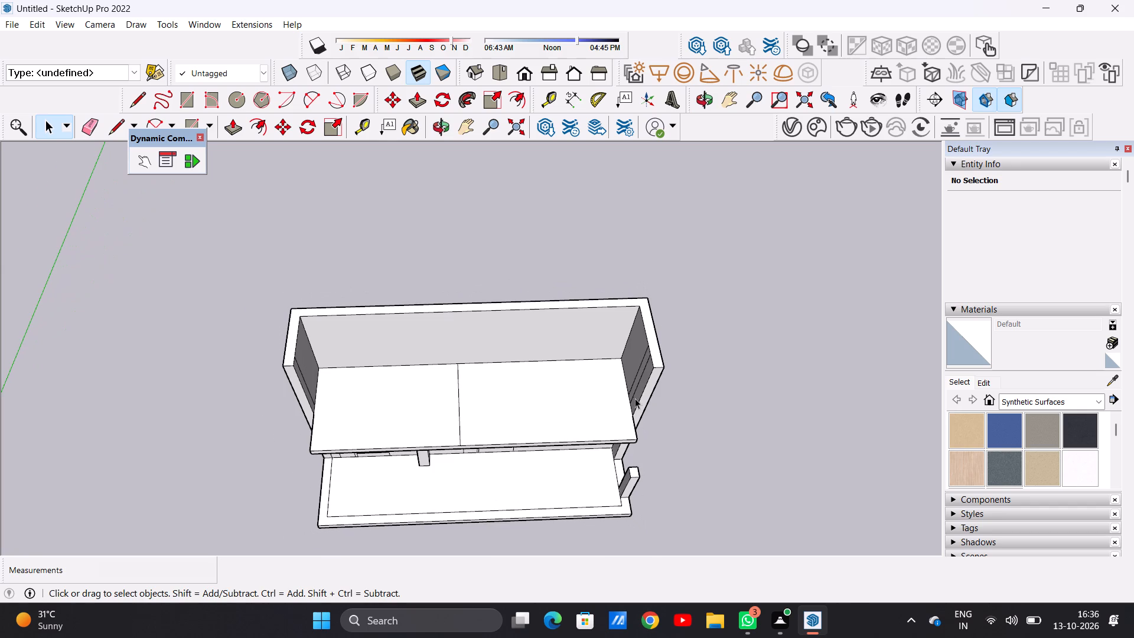
pyautogui.scroll(3, 631, 403)
pyautogui.scroll(-7, 553, 409)
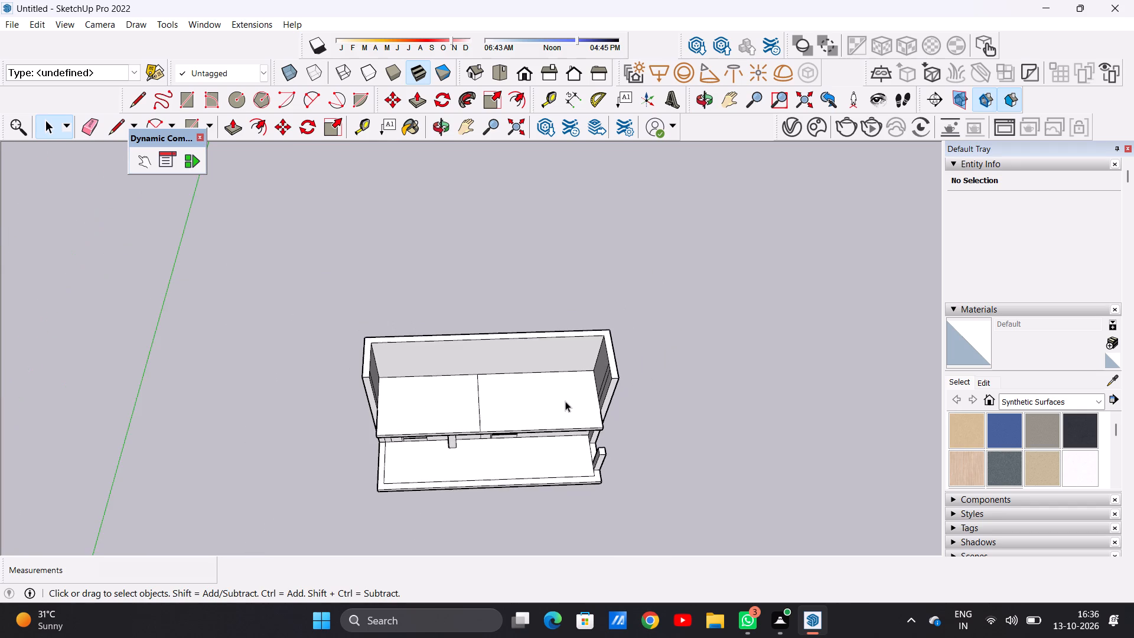
pyautogui.moveTo(514, 451); pyautogui.dragTo(500, 279, button='middle')
pyautogui.moveTo(426, 388); pyautogui.dragTo(433, 304, button='middle')
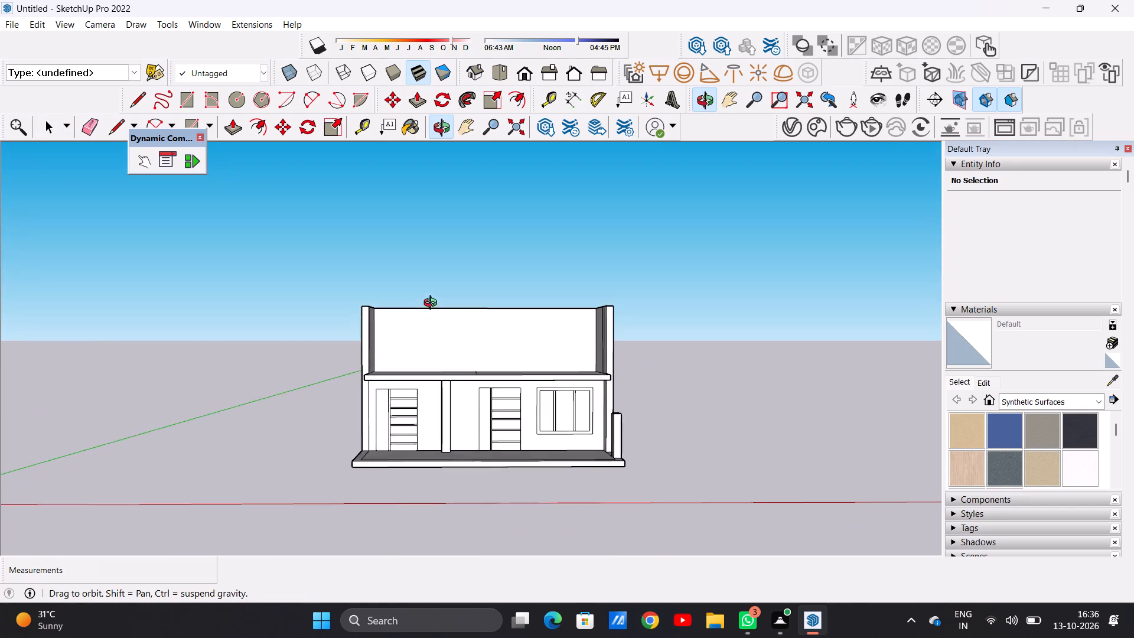
pyautogui.moveTo(433, 304); pyautogui.dragTo(422, 478, button='middle')
pyautogui.scroll(2, 453, 383)
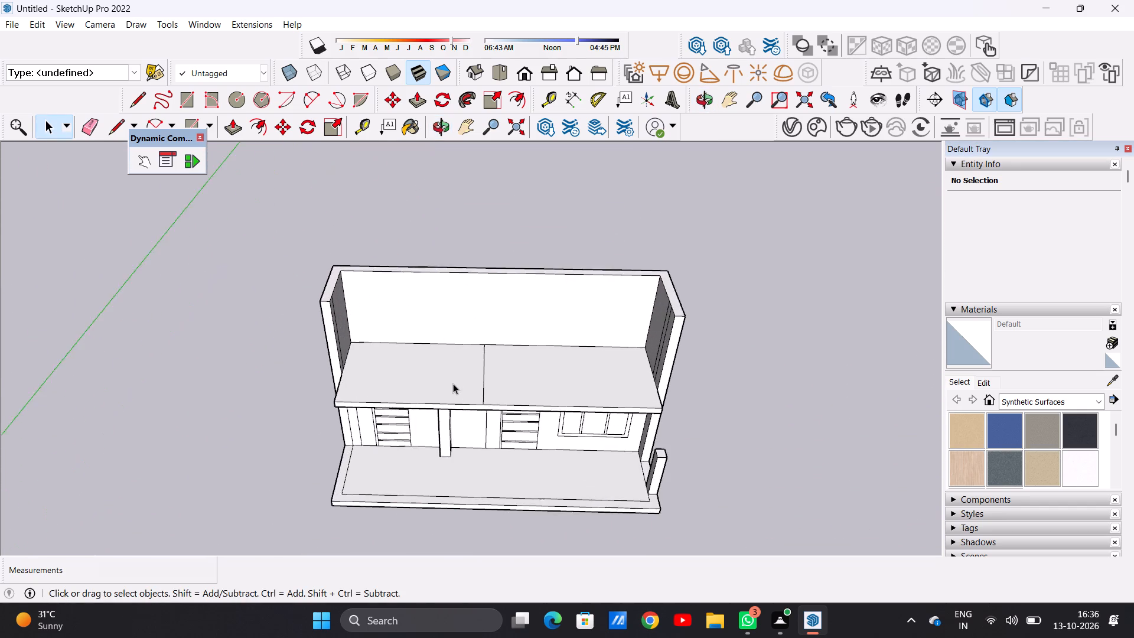
pyautogui.scroll(3, 453, 383)
pyautogui.press('p')
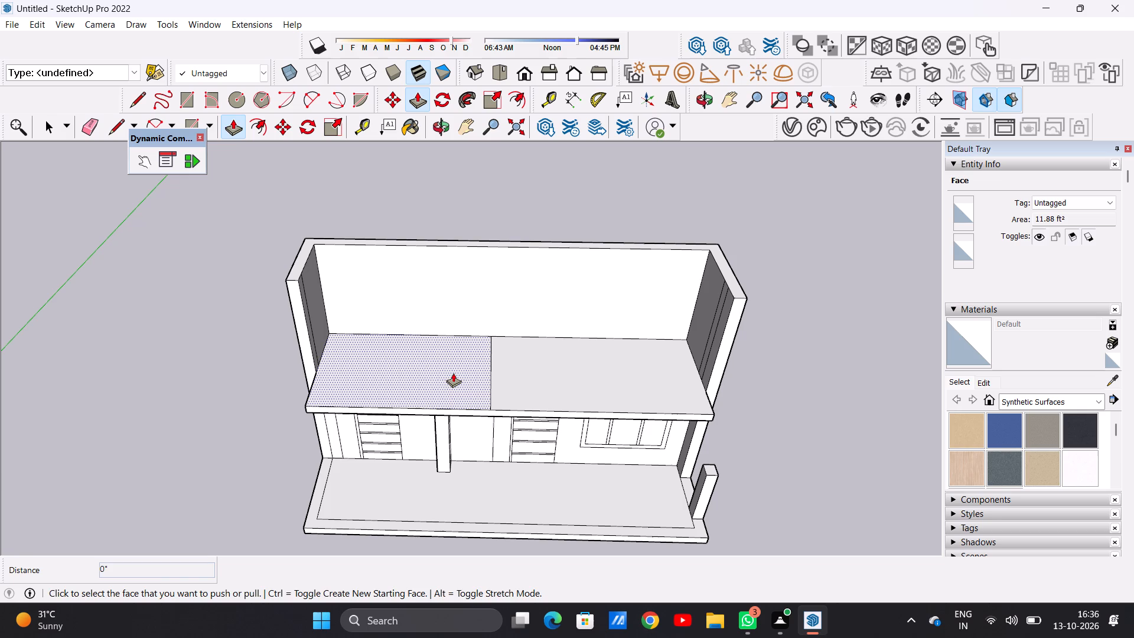
pyautogui.click(453, 373)
pyautogui.scroll(-8, 445, 272)
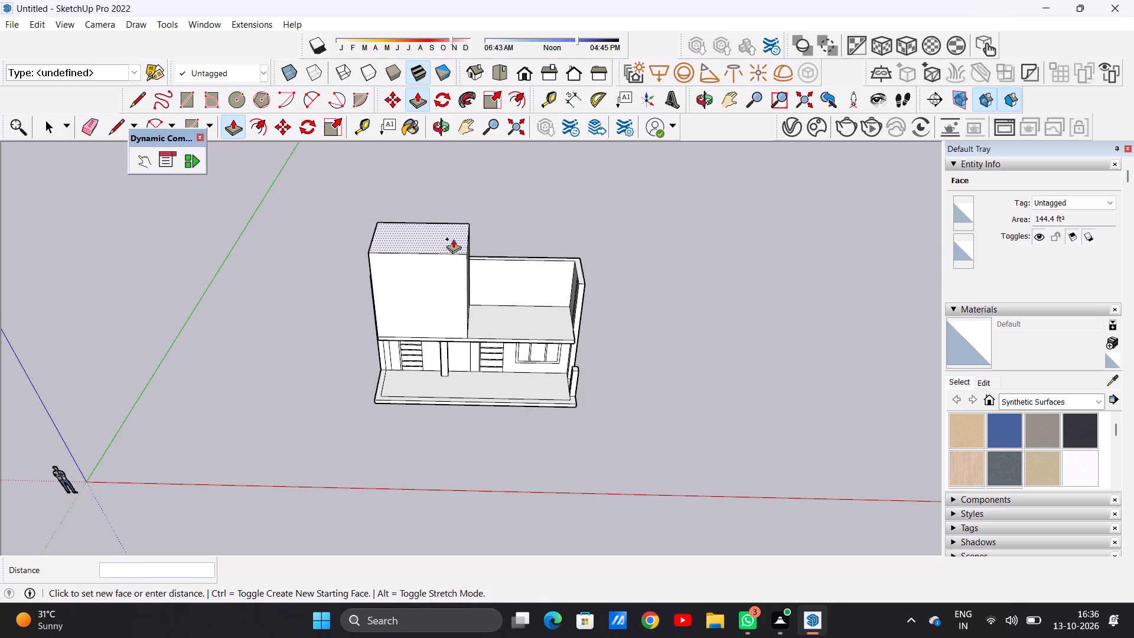
pyautogui.click(453, 239)
pyautogui.press('space')
# Examine the new upper-floor block, the open terrace beside it and the side wall's front end next to the slab.
pyautogui.scroll(-8, 470, 337)
pyautogui.moveTo(451, 376); pyautogui.dragTo(458, 213, button='middle')
pyautogui.scroll(16, 457, 306)
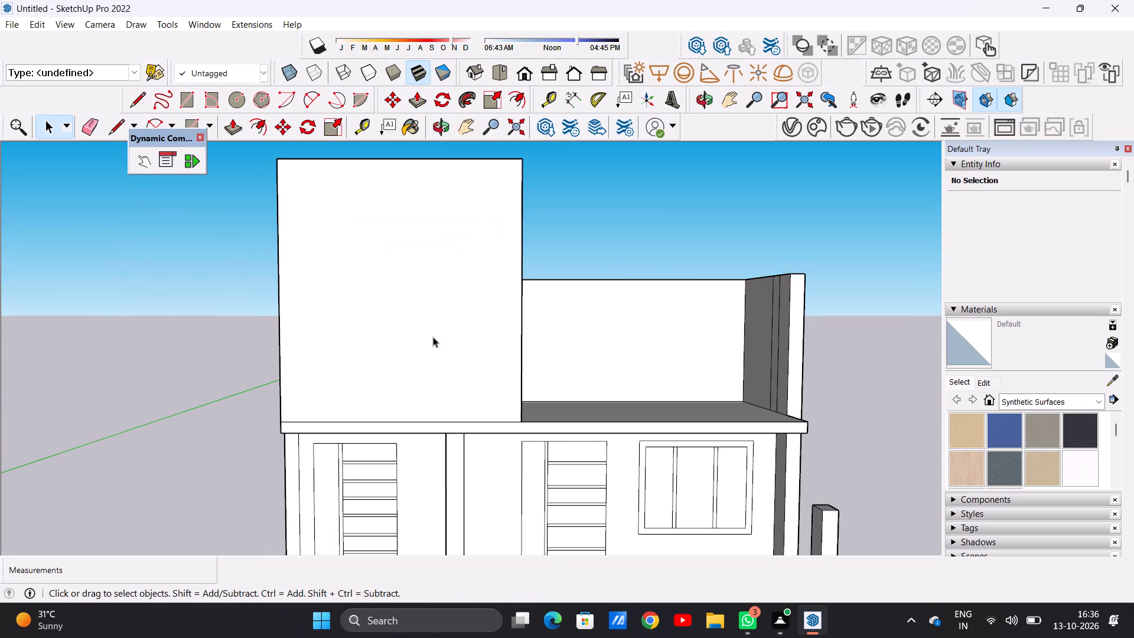
pyautogui.scroll(-3, 432, 342)
pyautogui.moveTo(405, 356); pyautogui.dragTo(480, 392, button='middle')
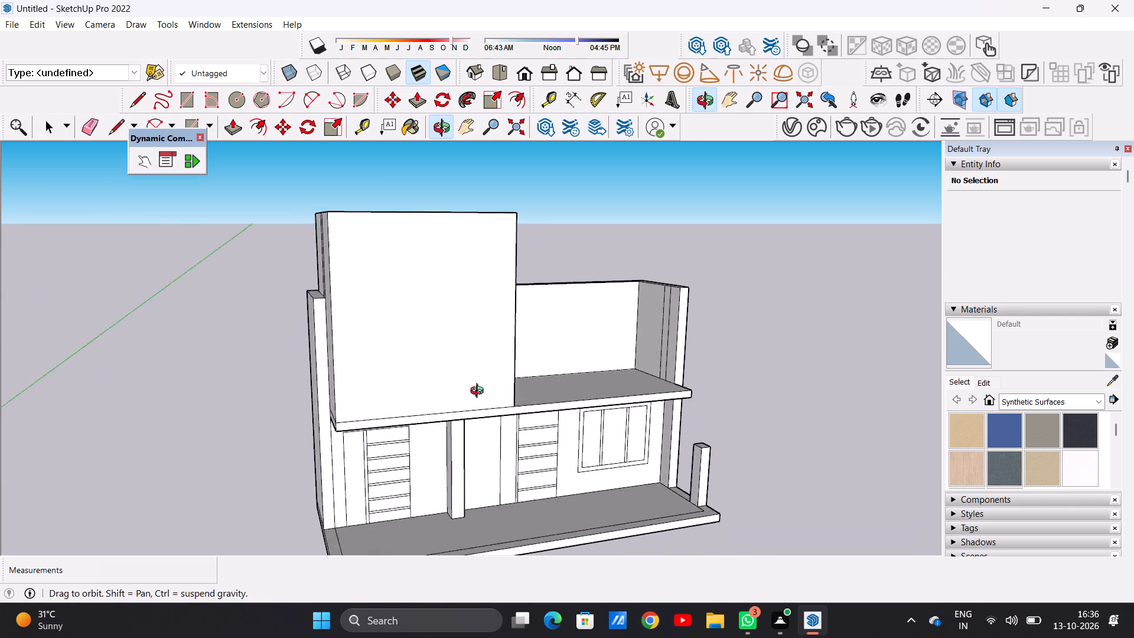
pyautogui.moveTo(480, 392); pyautogui.dragTo(392, 364, button='middle')
pyautogui.scroll(-1, 392, 364)
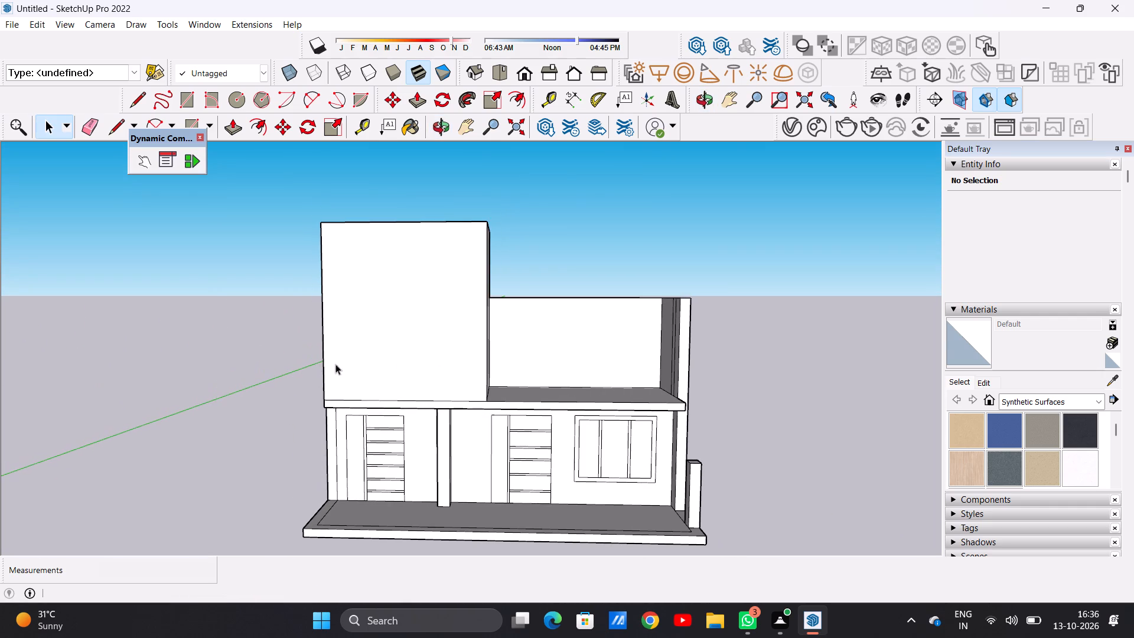
pyautogui.scroll(1, 393, 360)
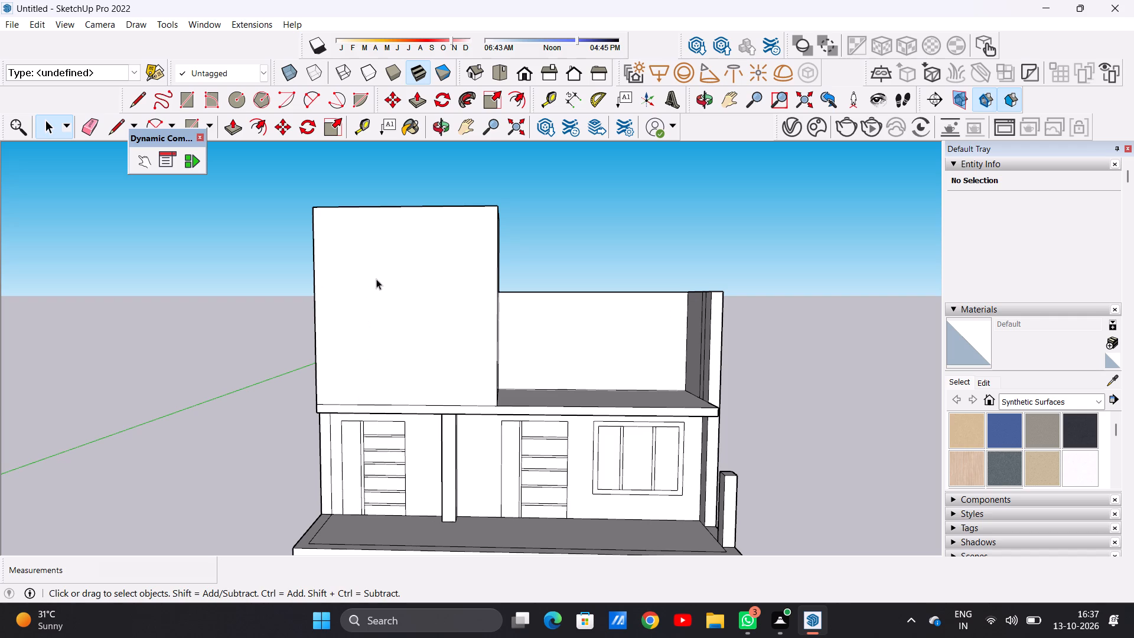
pyautogui.scroll(-12, 503, 335)
pyautogui.scroll(-10, 537, 375)
pyautogui.moveTo(546, 353); pyautogui.dragTo(549, 482, button='middle')
pyautogui.scroll(2, 575, 361)
pyautogui.scroll(-1, 575, 361)
pyautogui.scroll(3, 573, 361)
pyautogui.scroll(-1, 572, 360)
pyautogui.scroll(1, 572, 360)
pyautogui.scroll(-1, 552, 387)
pyautogui.scroll(12, 552, 387)
pyautogui.moveTo(551, 395); pyautogui.dragTo(540, 325, button='middle')
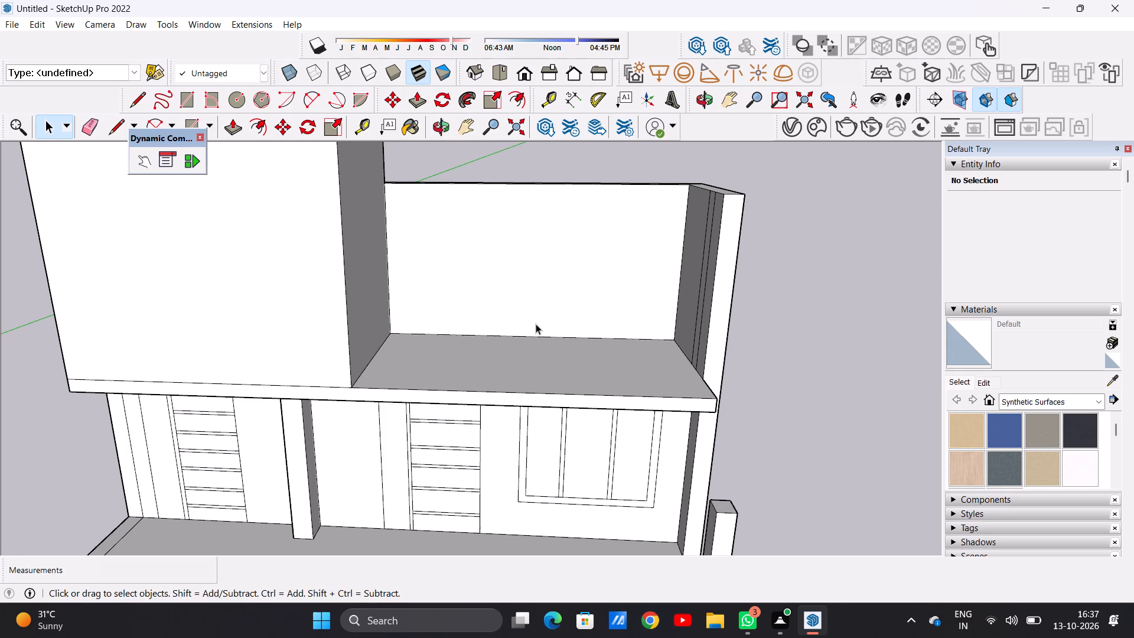
pyautogui.scroll(-3, 298, 445)
pyautogui.moveTo(413, 354); pyautogui.dragTo(419, 464, button='middle')
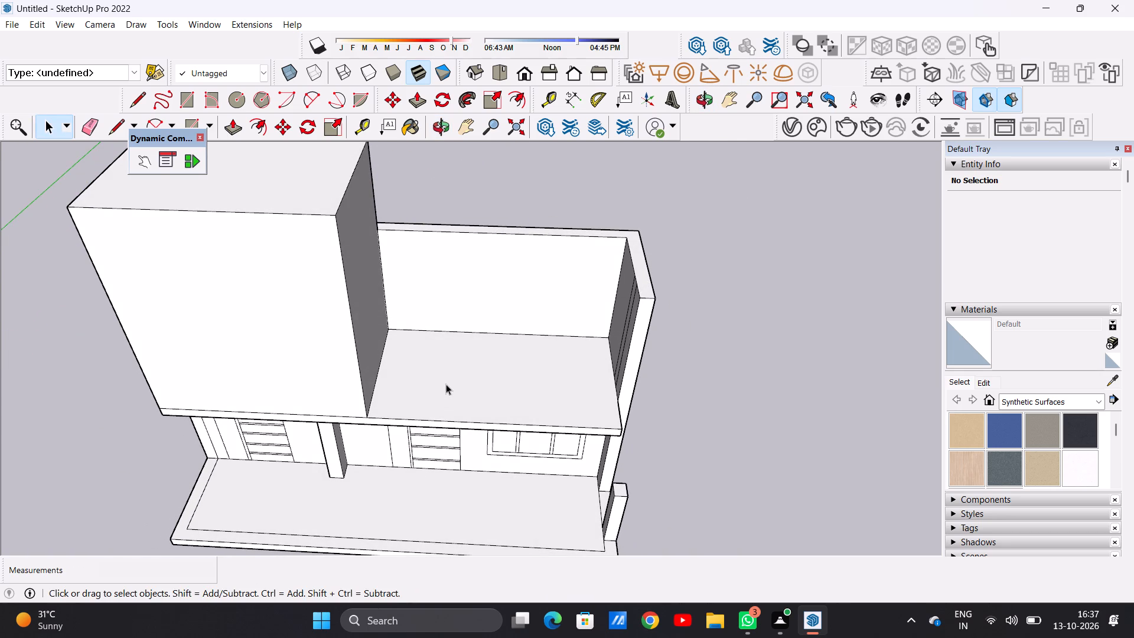
pyautogui.scroll(-2, 446, 383)
pyautogui.scroll(4, 527, 421)
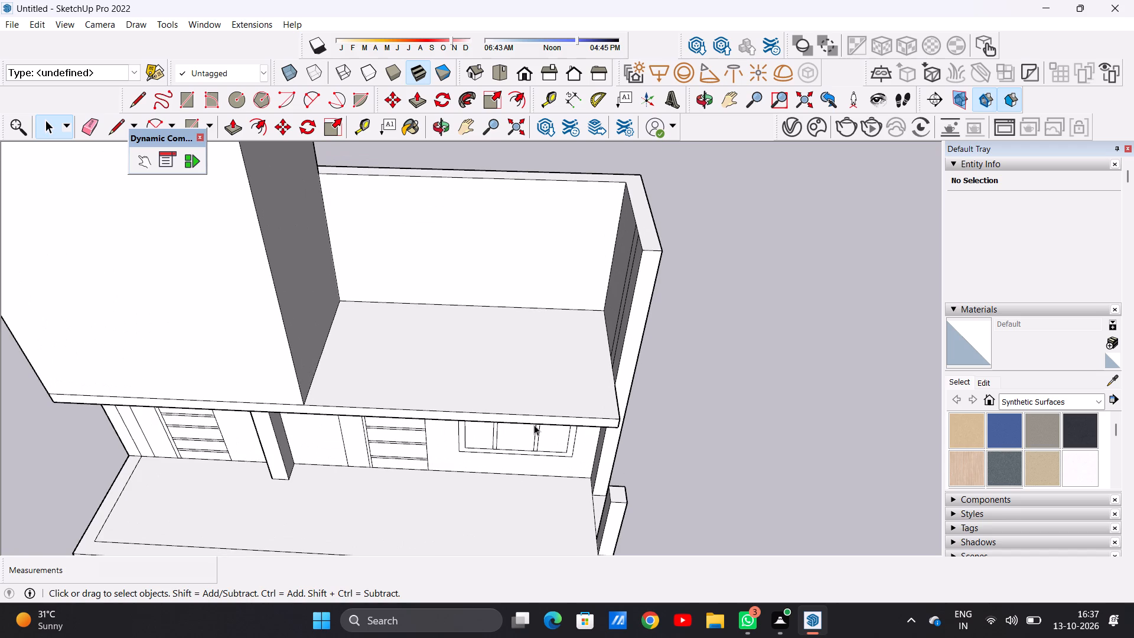
pyautogui.scroll(-2, 534, 425)
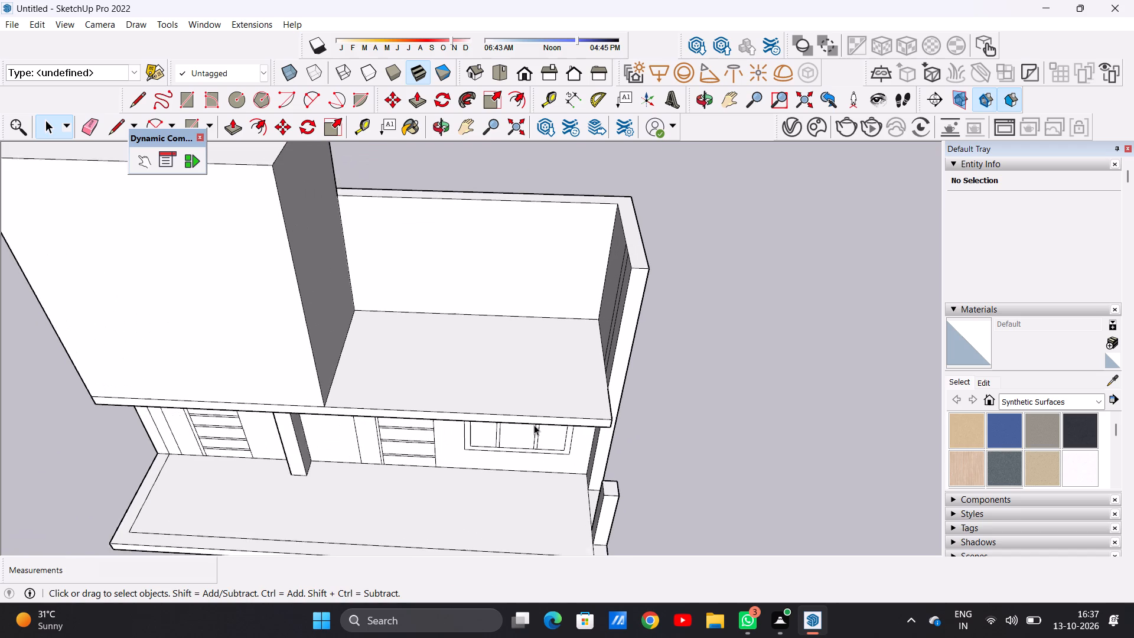
pyautogui.scroll(-1, 534, 425)
pyautogui.moveTo(534, 425); pyautogui.dragTo(423, 299, button='middle')
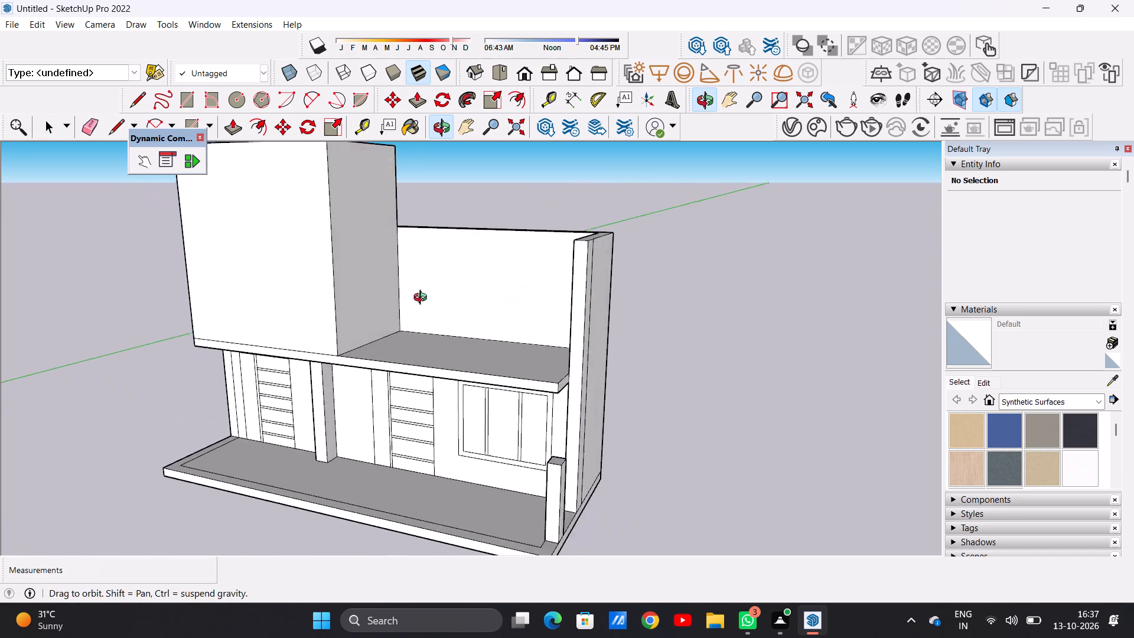
pyautogui.moveTo(423, 299); pyautogui.dragTo(528, 324, button='middle')
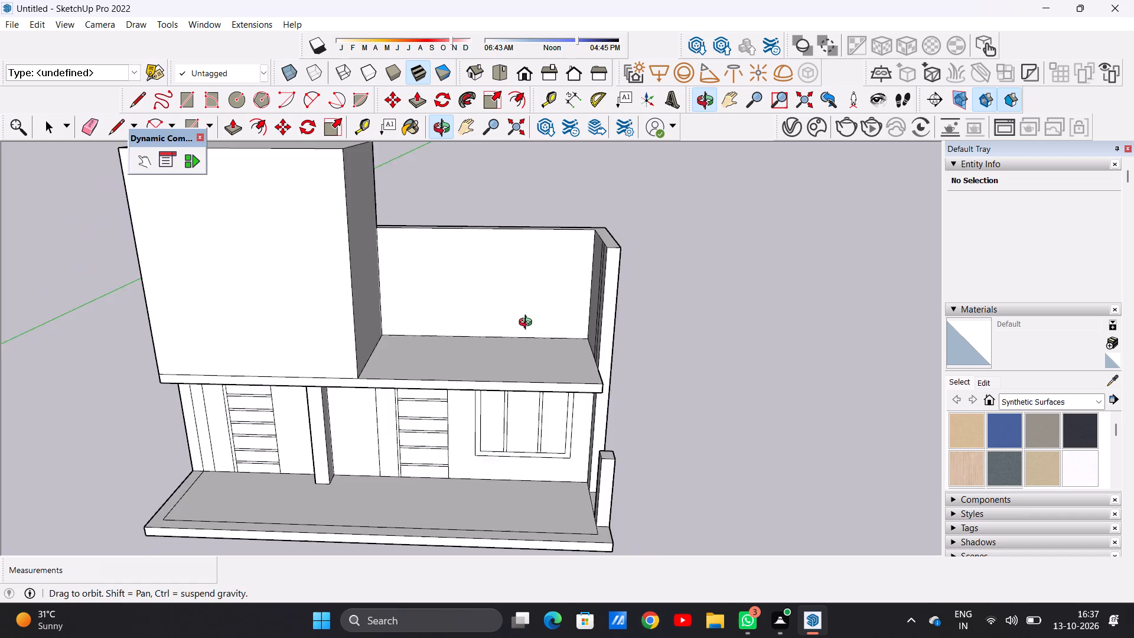
pyautogui.moveTo(528, 324); pyautogui.dragTo(344, 282, button='middle')
pyautogui.scroll(5, 519, 385)
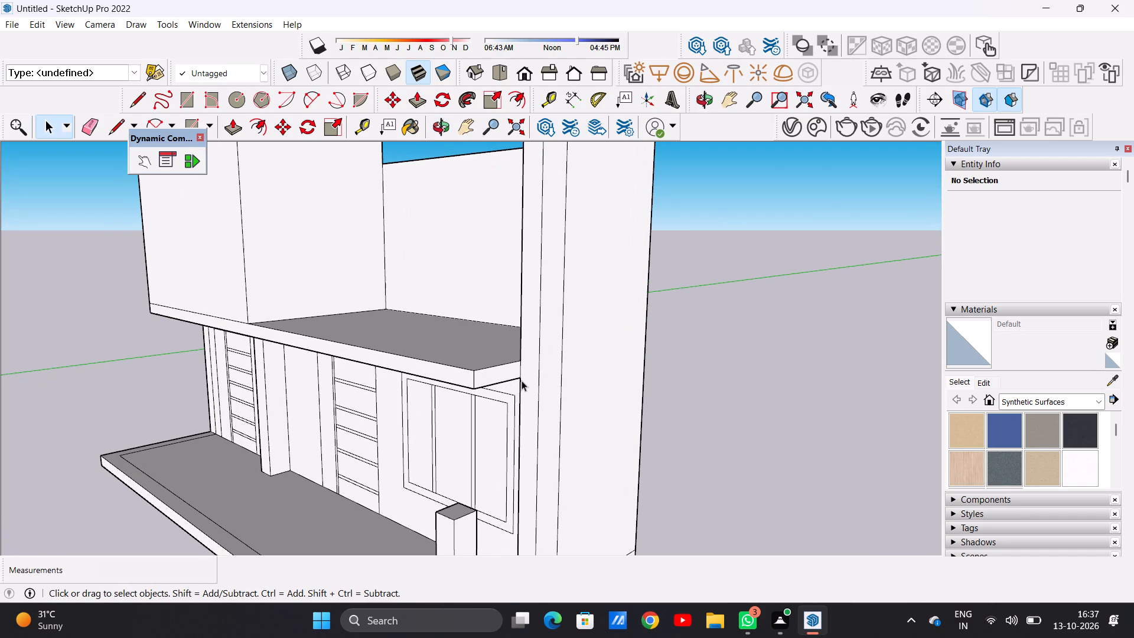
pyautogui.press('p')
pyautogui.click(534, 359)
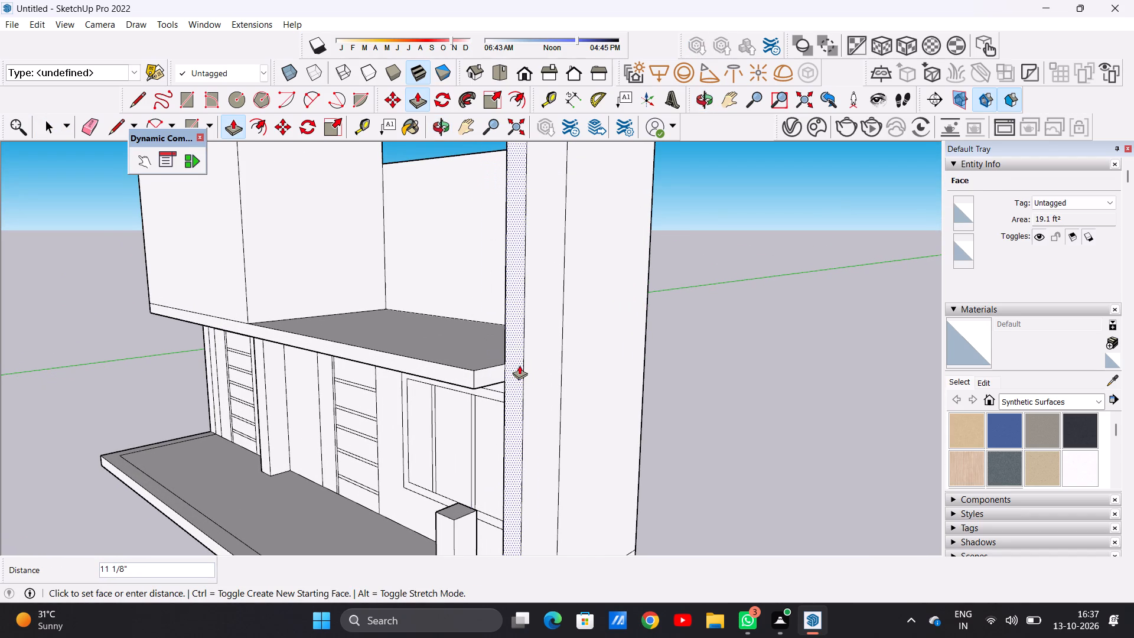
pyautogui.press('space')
# Push/Pull the side wall's front end face about 2' 7 15/16" so it lines up with the roof slab's front corner.
pyautogui.scroll(-7, 510, 395)
pyautogui.moveTo(461, 367); pyautogui.dragTo(587, 429, button='middle')
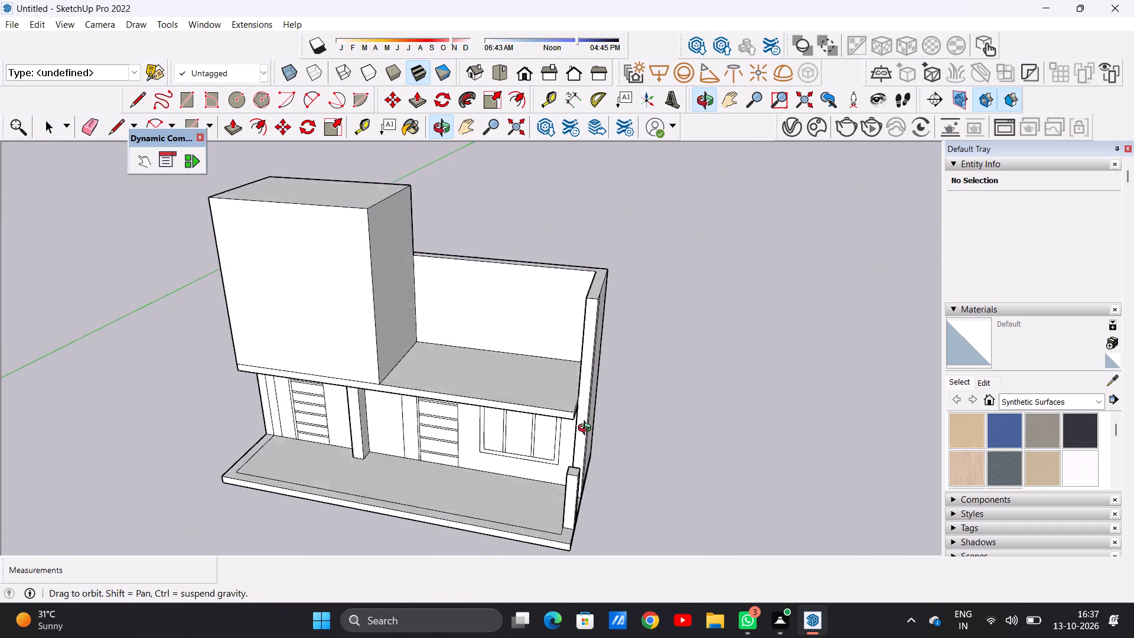
pyautogui.moveTo(587, 429); pyautogui.dragTo(535, 405, button='middle')
pyautogui.scroll(6, 555, 387)
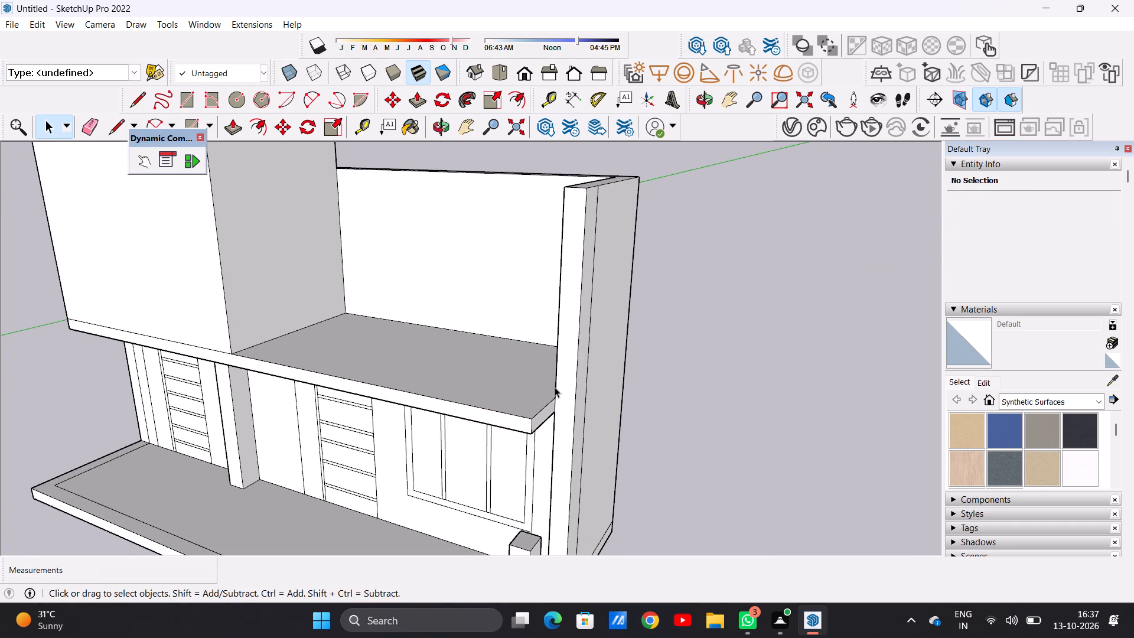
pyautogui.press('p')
pyautogui.scroll(1, 562, 378)
pyautogui.scroll(-1, 562, 378)
pyautogui.scroll(4, 562, 378)
pyautogui.click(562, 378)
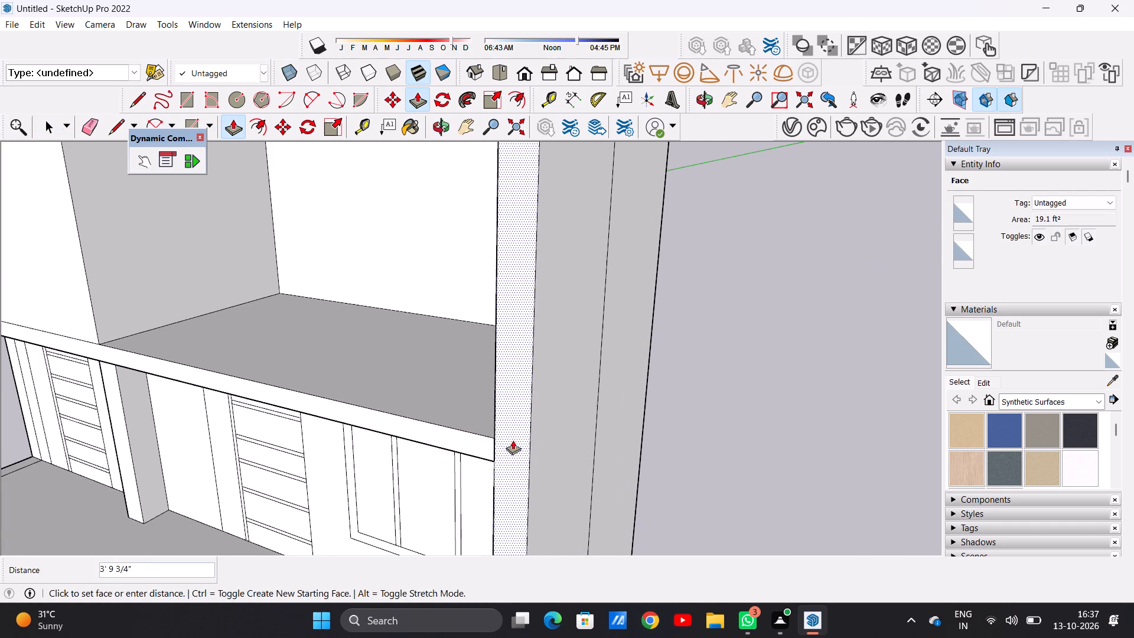
pyautogui.moveTo(454, 405); pyautogui.dragTo(595, 417, button='middle')
pyautogui.scroll(3, 664, 416)
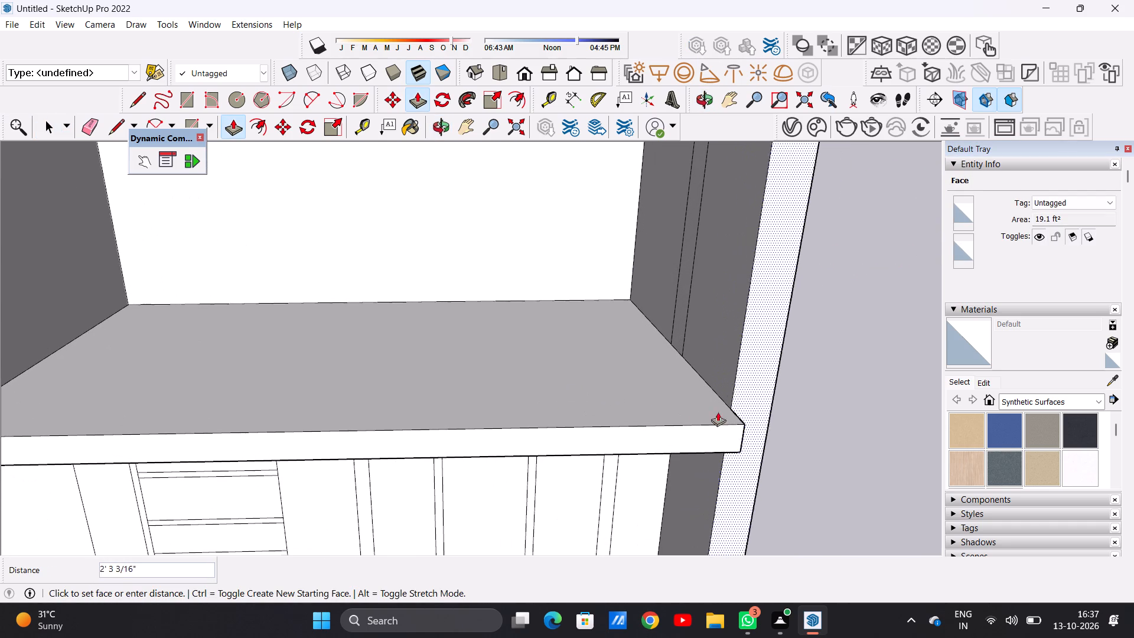
pyautogui.click(741, 424)
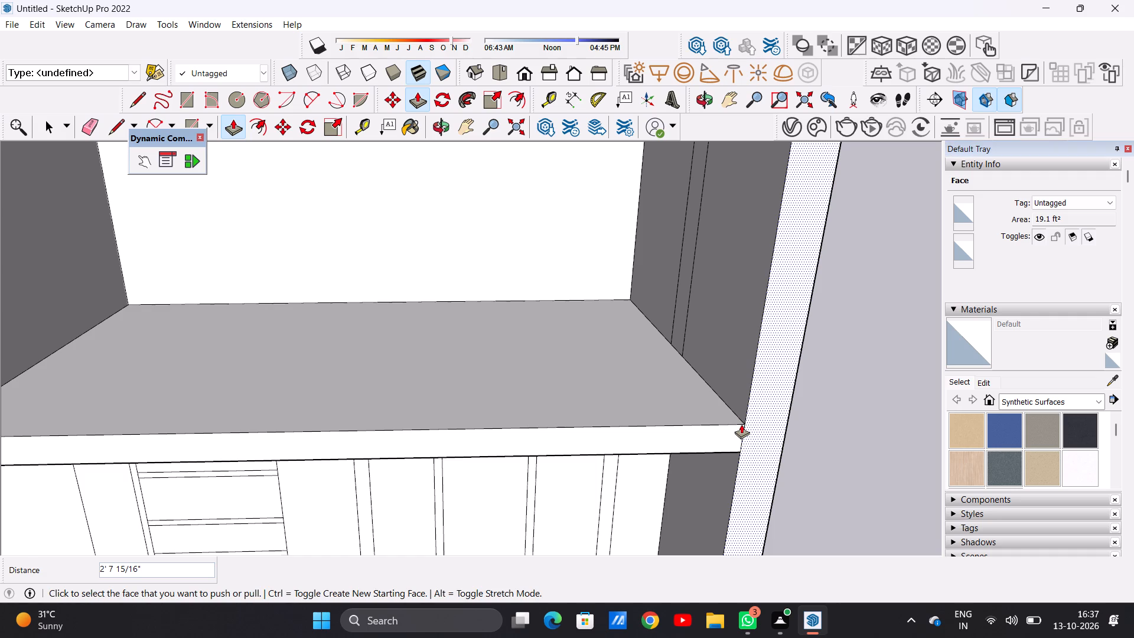
pyautogui.press('space')
# Examine the side wall's front end, the raised block and the open terrace from the front, the side and above.
pyautogui.scroll(-18, 667, 437)
pyautogui.moveTo(653, 494); pyautogui.dragTo(592, 428, button='middle')
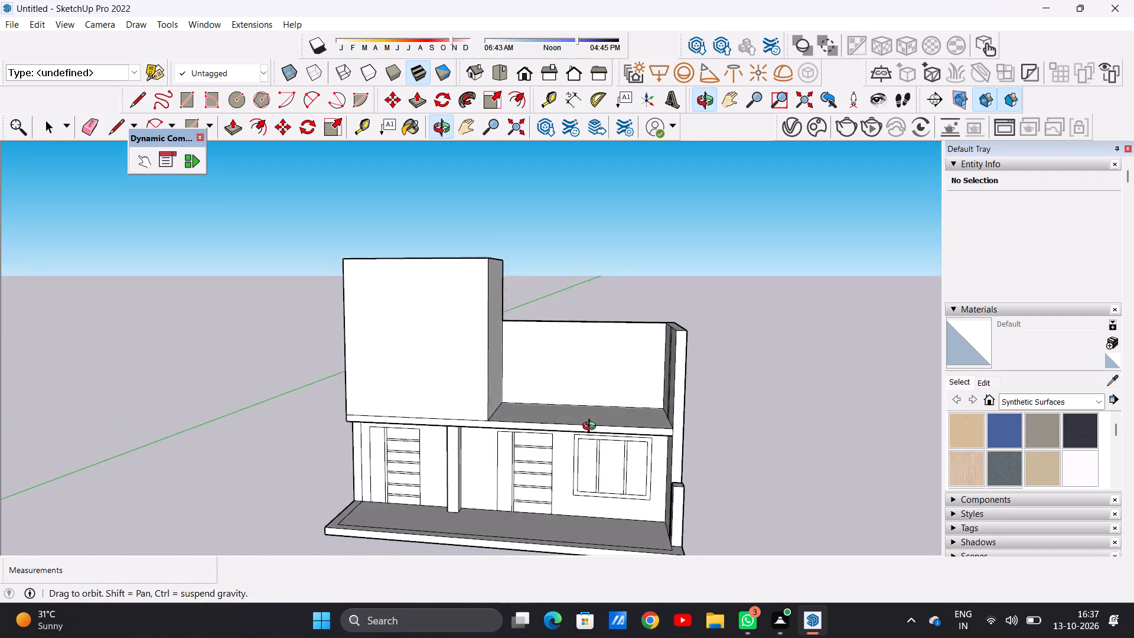
pyautogui.moveTo(592, 428); pyautogui.dragTo(422, 434, button='middle')
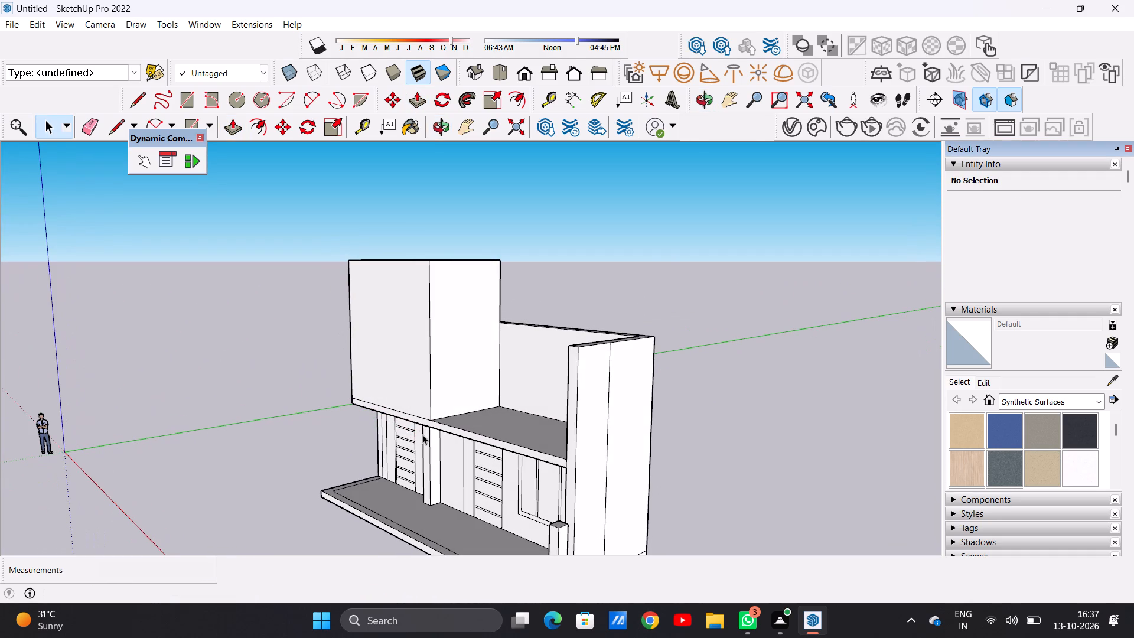
pyautogui.scroll(-5, 455, 399)
pyautogui.moveTo(474, 434); pyautogui.dragTo(659, 539, button='middle')
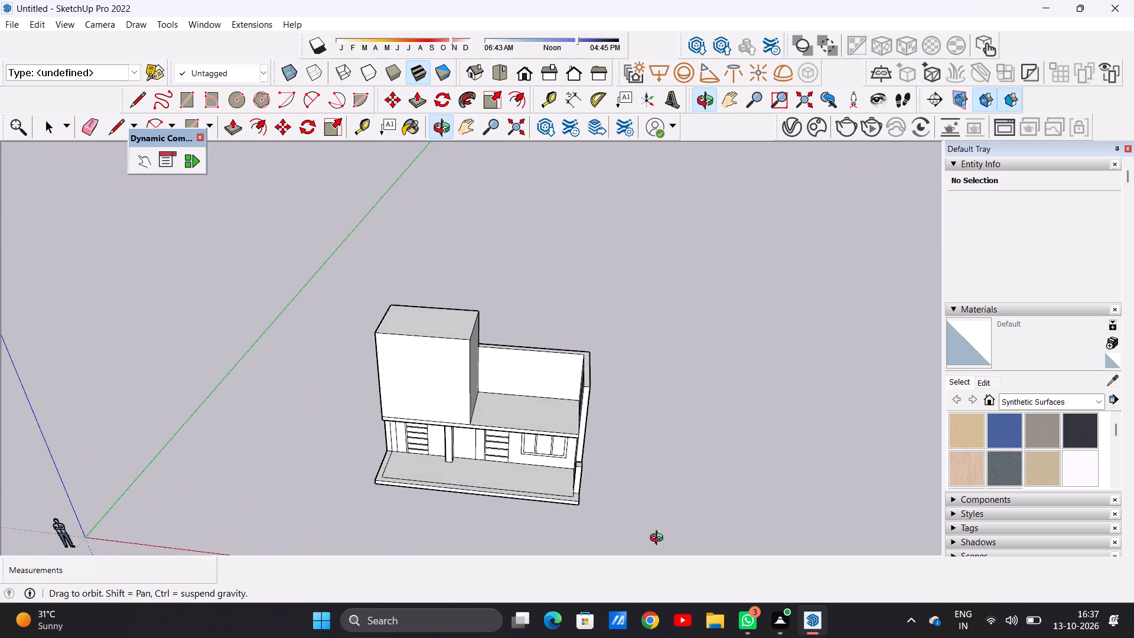
pyautogui.moveTo(659, 539); pyautogui.dragTo(662, 539, button='middle')
pyautogui.scroll(2, 503, 410)
pyautogui.scroll(-1, 510, 410)
pyautogui.scroll(7, 513, 410)
# Draw two parallel lines across the terrace floor from the side wall's two vertical lines to the raised block, about 17' 8 3/4" long.
pyautogui.moveTo(558, 392); pyautogui.dragTo(667, 363, button='middle')
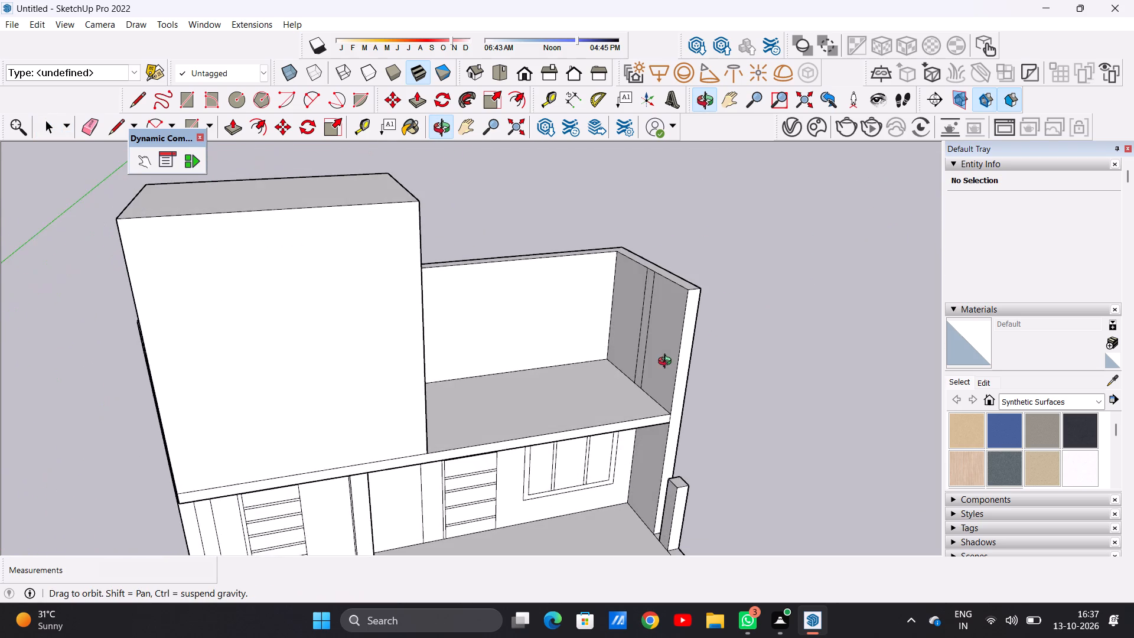
pyautogui.moveTo(667, 363); pyautogui.dragTo(581, 434, button='middle')
pyautogui.moveTo(581, 434); pyautogui.dragTo(599, 429, button='middle')
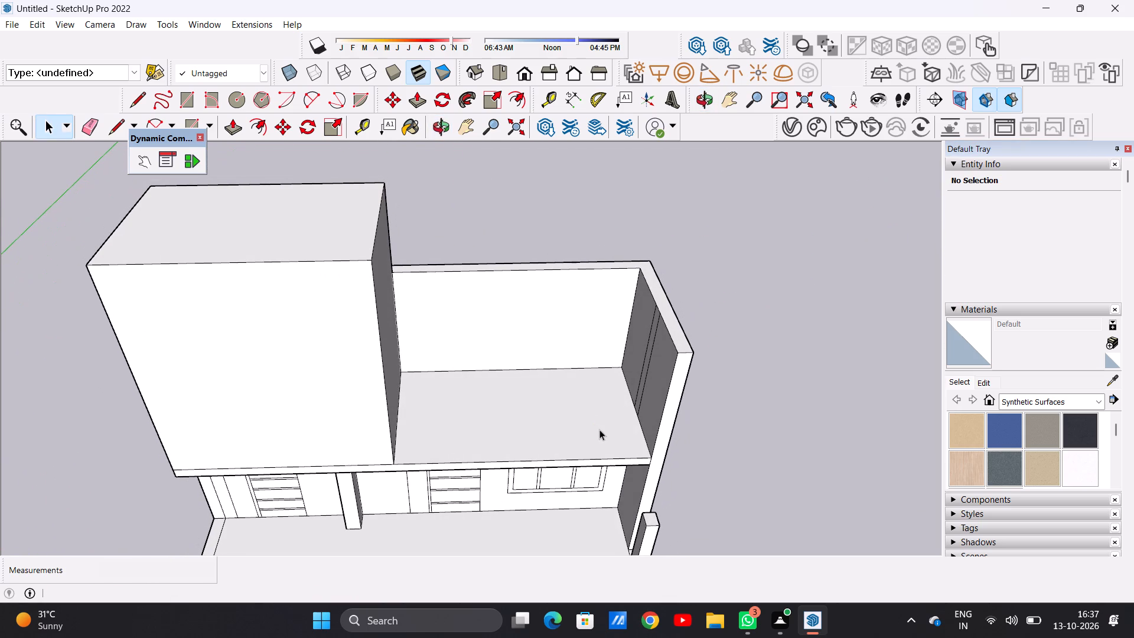
pyautogui.press('l')
pyautogui.scroll(9, 640, 377)
pyautogui.scroll(-1, 634, 423)
pyautogui.scroll(2, 634, 423)
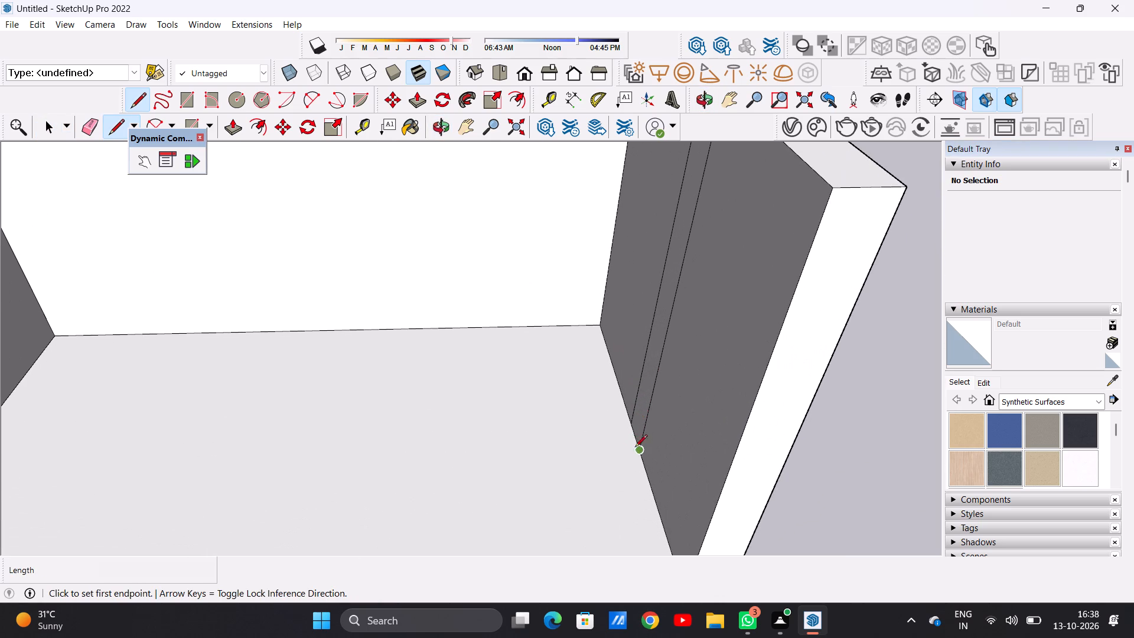
pyautogui.click(629, 426)
pyautogui.scroll(-4, 572, 427)
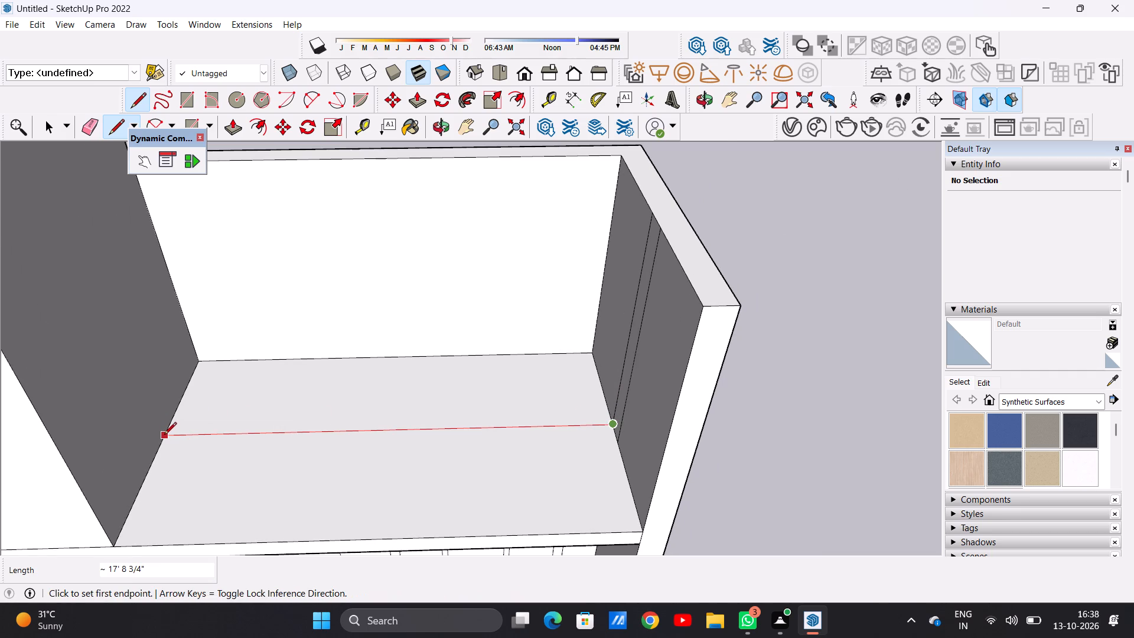
pyautogui.click(164, 435)
pyautogui.scroll(7, 585, 435)
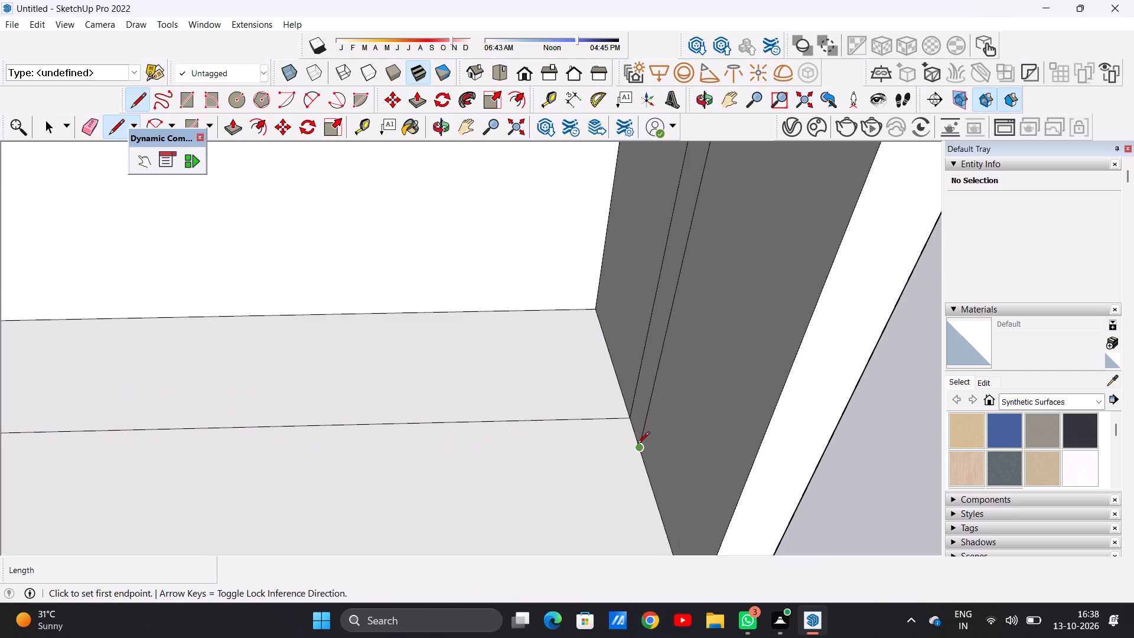
pyautogui.click(637, 445)
pyautogui.scroll(-6, 464, 447)
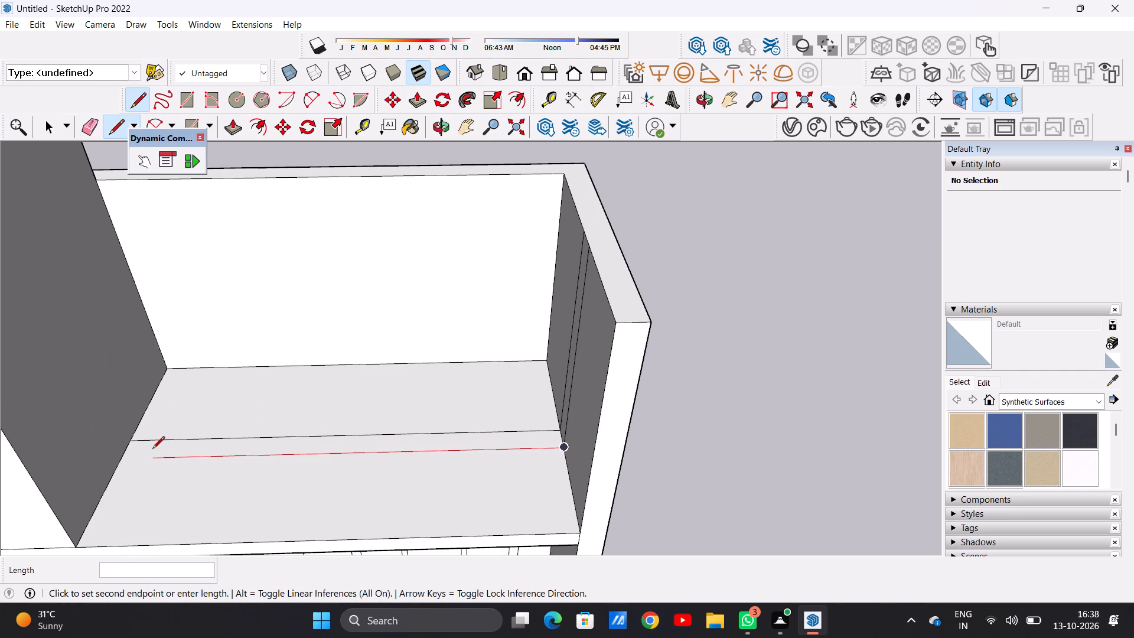
pyautogui.click(122, 454)
pyautogui.press('space')
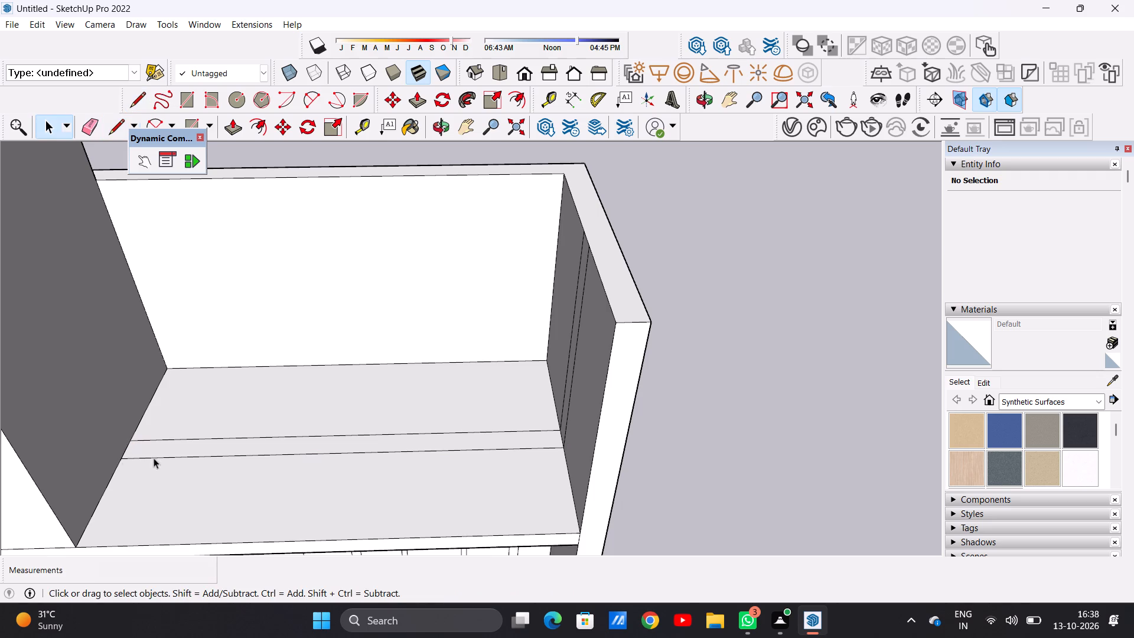
# Draw a line about 9' 8 1/4" long across the terrace floor beside the raised block, from the slab's front edge to the back wall.
pyautogui.scroll(-3, 354, 446)
pyautogui.scroll(1, 367, 451)
pyautogui.scroll(-6, 376, 452)
pyautogui.moveTo(386, 452); pyautogui.dragTo(383, 418, button='middle')
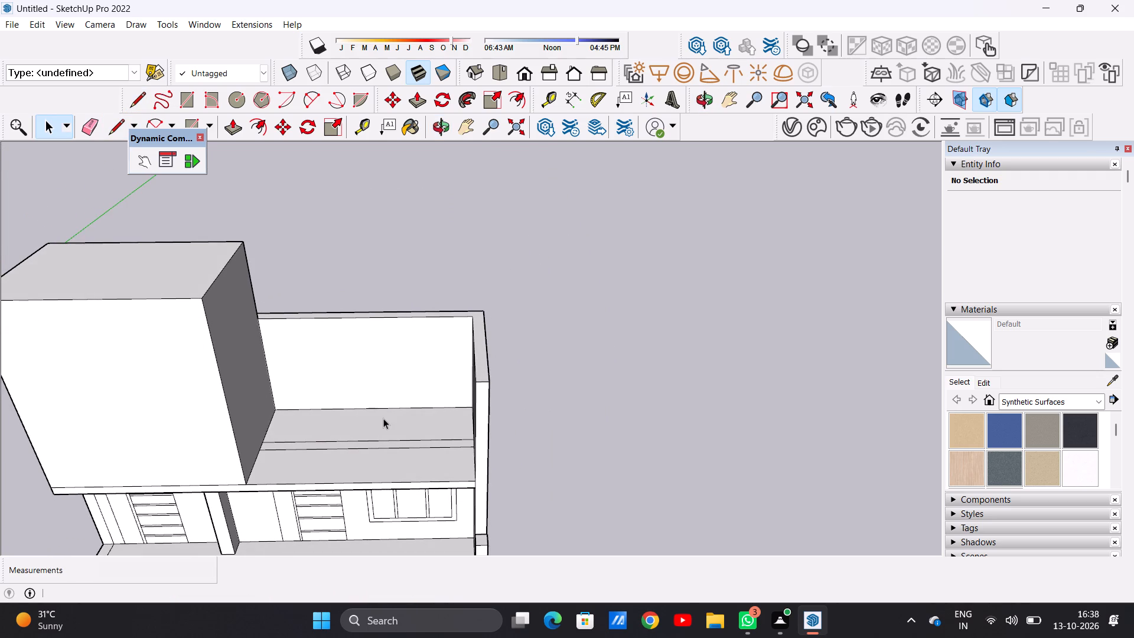
pyautogui.scroll(1, 382, 419)
pyautogui.scroll(-1, 380, 419)
pyautogui.scroll(2, 377, 419)
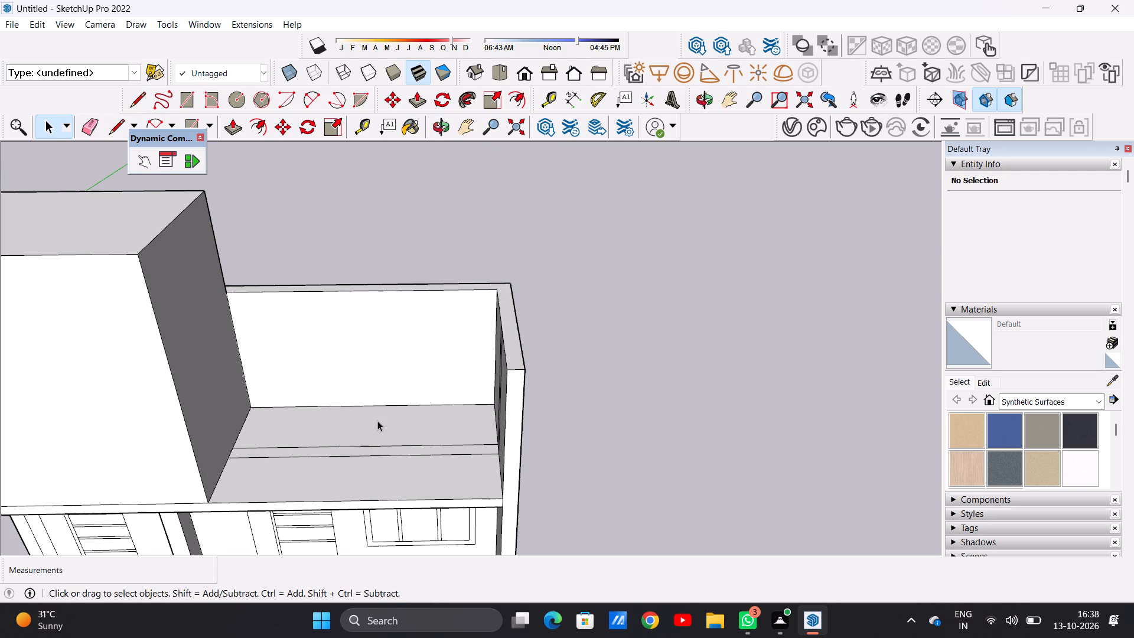
pyautogui.scroll(-5, 216, 428)
pyautogui.moveTo(240, 445); pyautogui.dragTo(255, 513, button='middle')
pyautogui.press('l')
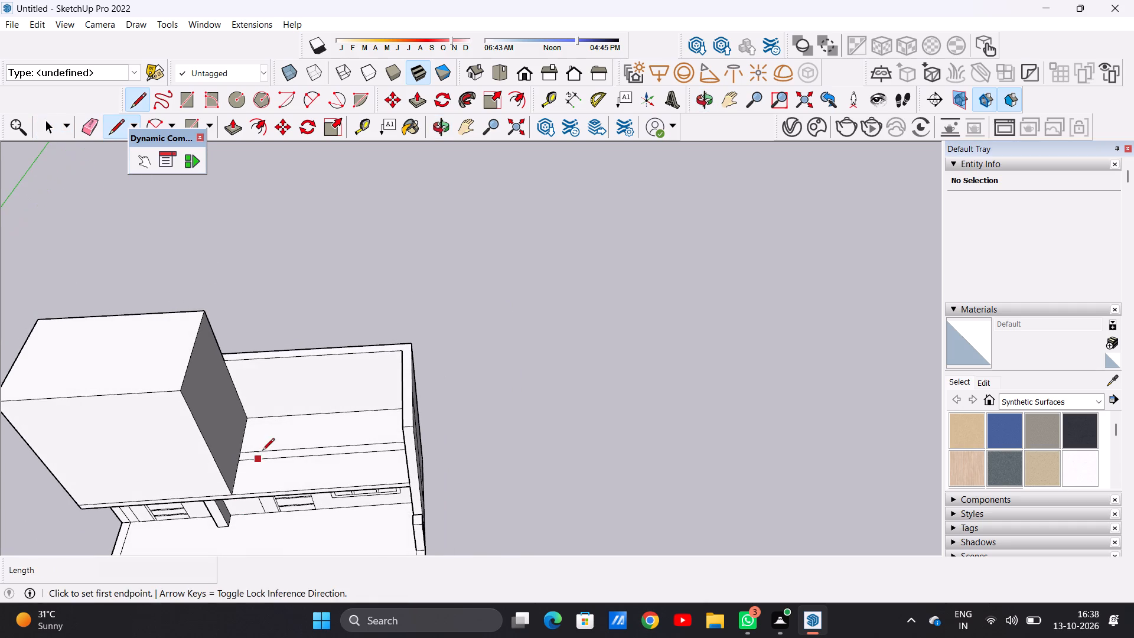
pyautogui.moveTo(266, 448); pyautogui.dragTo(0, 463, button='middle')
pyautogui.scroll(1, 335, 264)
pyautogui.scroll(-3, 335, 264)
pyautogui.scroll(8, 336, 264)
pyautogui.scroll(-1, 304, 342)
pyautogui.scroll(7, 304, 342)
pyautogui.scroll(-1, 304, 342)
pyautogui.scroll(1, 304, 342)
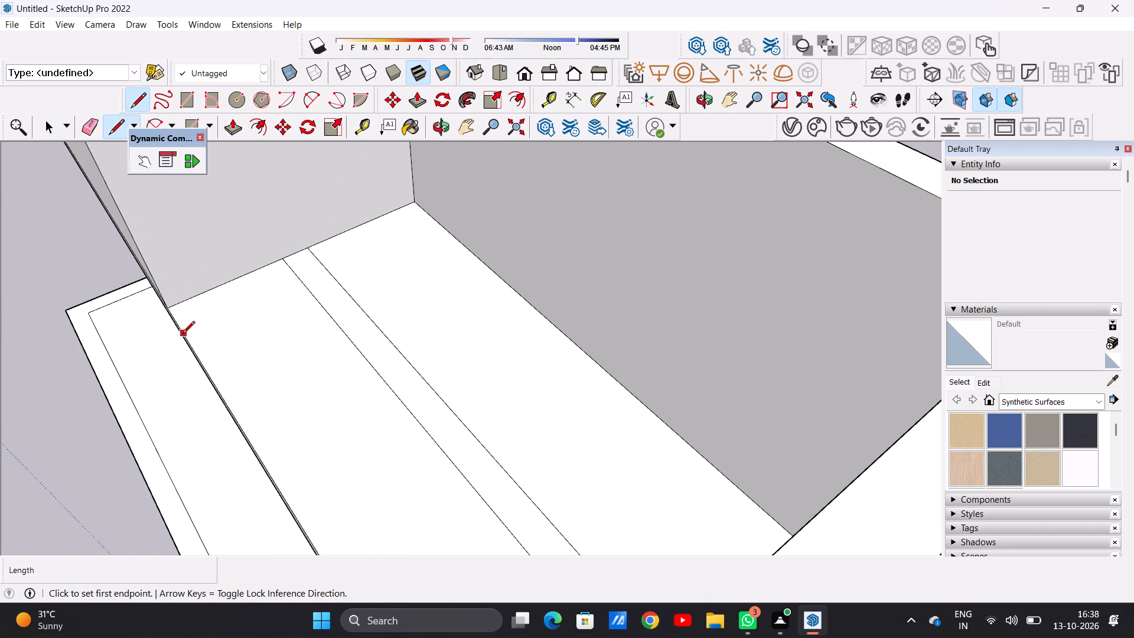
pyautogui.click(185, 341)
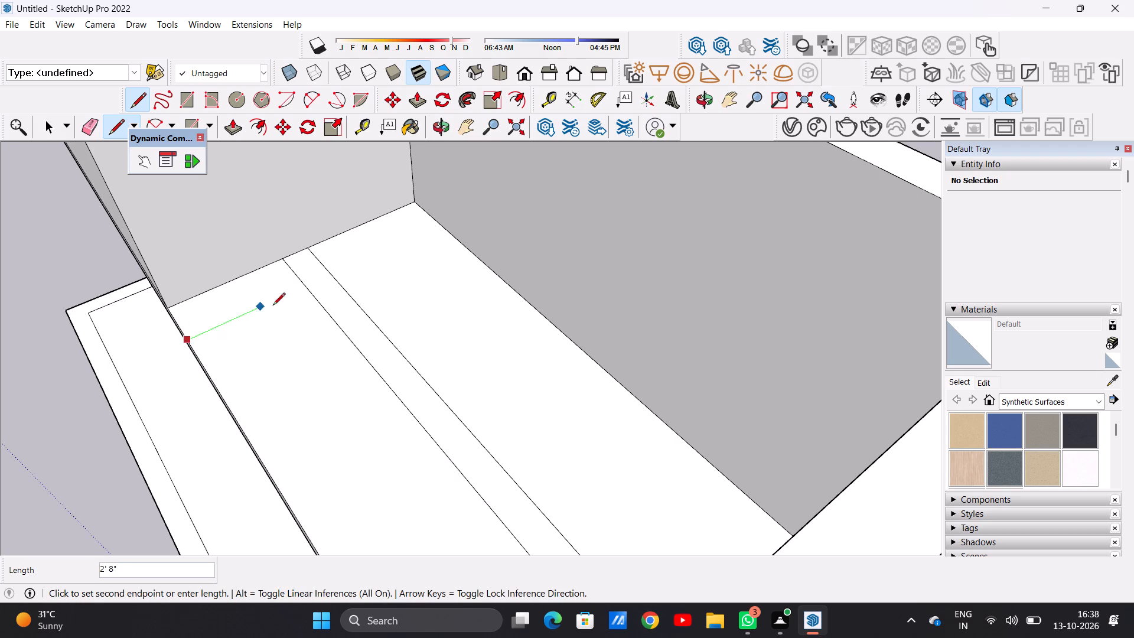
pyautogui.click(437, 223)
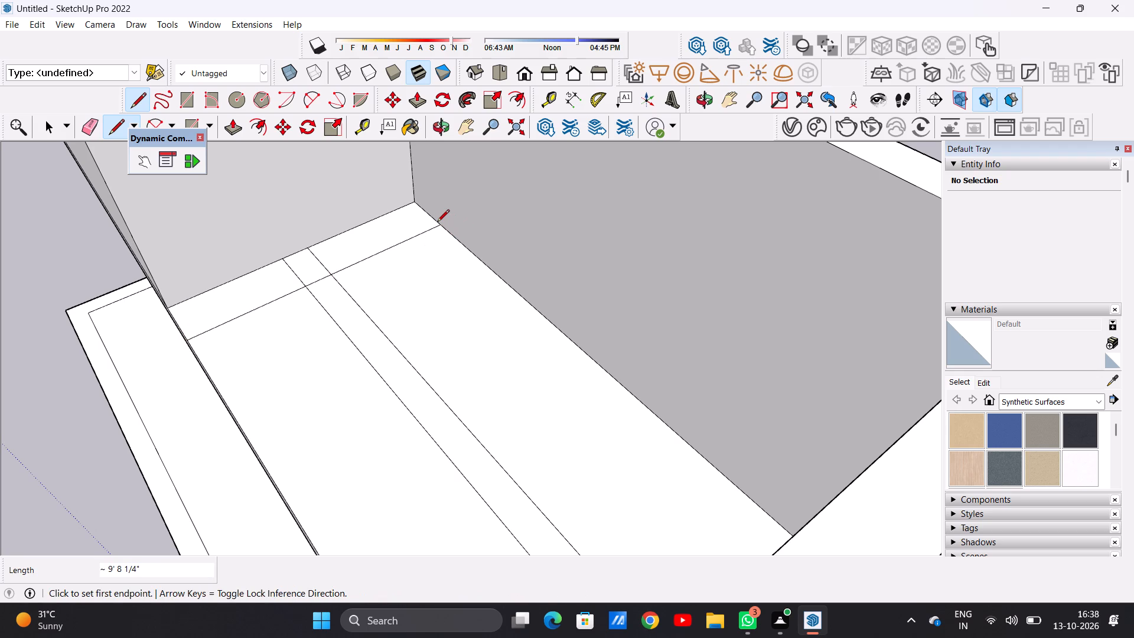
pyautogui.press('space')
# Erase the short pieces of the two long terrace lines between the raised block and the crossing line.
pyautogui.press('e')
pyautogui.scroll(5, 322, 250)
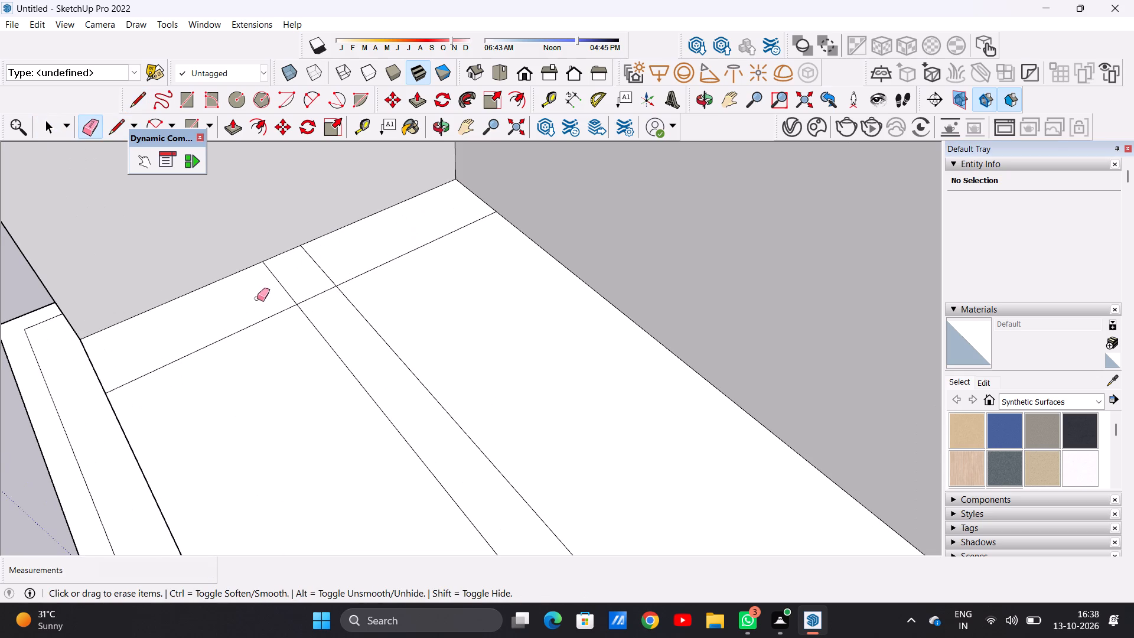
pyautogui.moveTo(256, 299); pyautogui.dragTo(340, 272)
pyautogui.moveTo(252, 292); pyautogui.dragTo(288, 271)
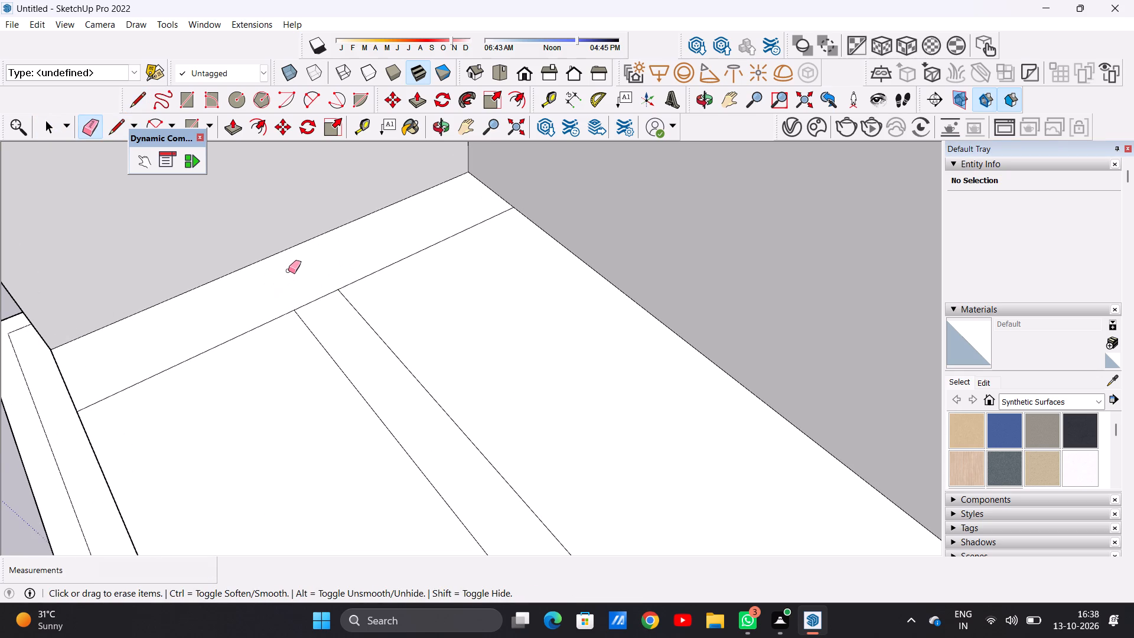
pyautogui.scroll(-7, 365, 269)
pyautogui.press('space')
# Draw a second line about 9' 8 1/4" long, parallel to the crossing line and closer to the block, from slab front to back wall.
pyautogui.scroll(-4, 348, 315)
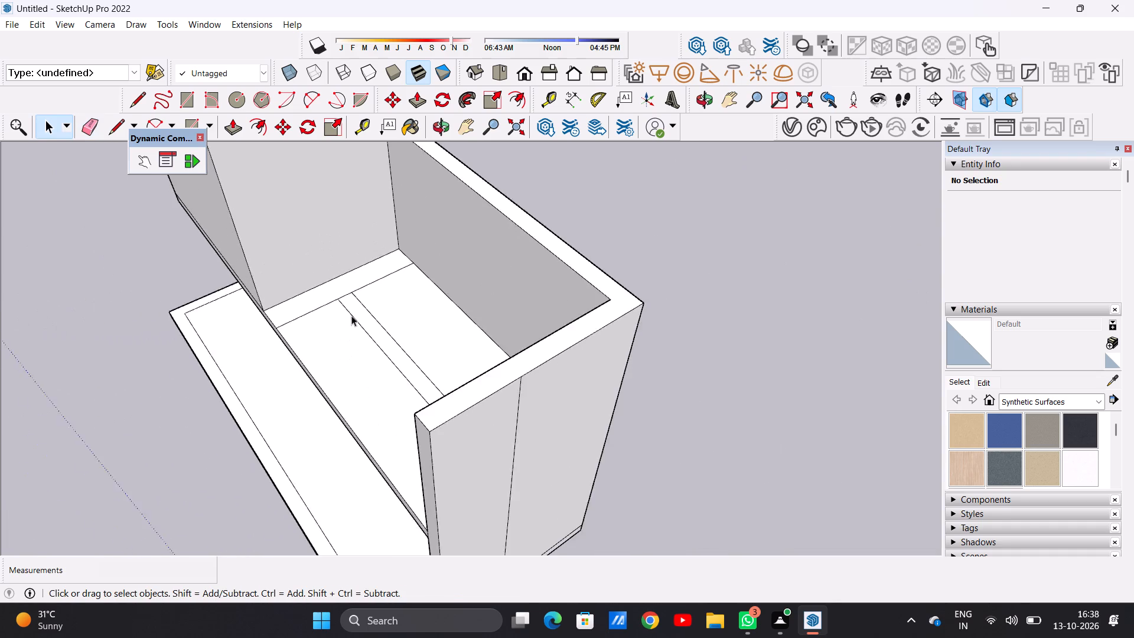
pyautogui.scroll(-7, 351, 315)
pyautogui.moveTo(291, 326); pyautogui.dragTo(549, 231, button='middle')
pyautogui.moveTo(449, 321); pyautogui.dragTo(302, 446, button='middle')
pyautogui.scroll(13, 375, 325)
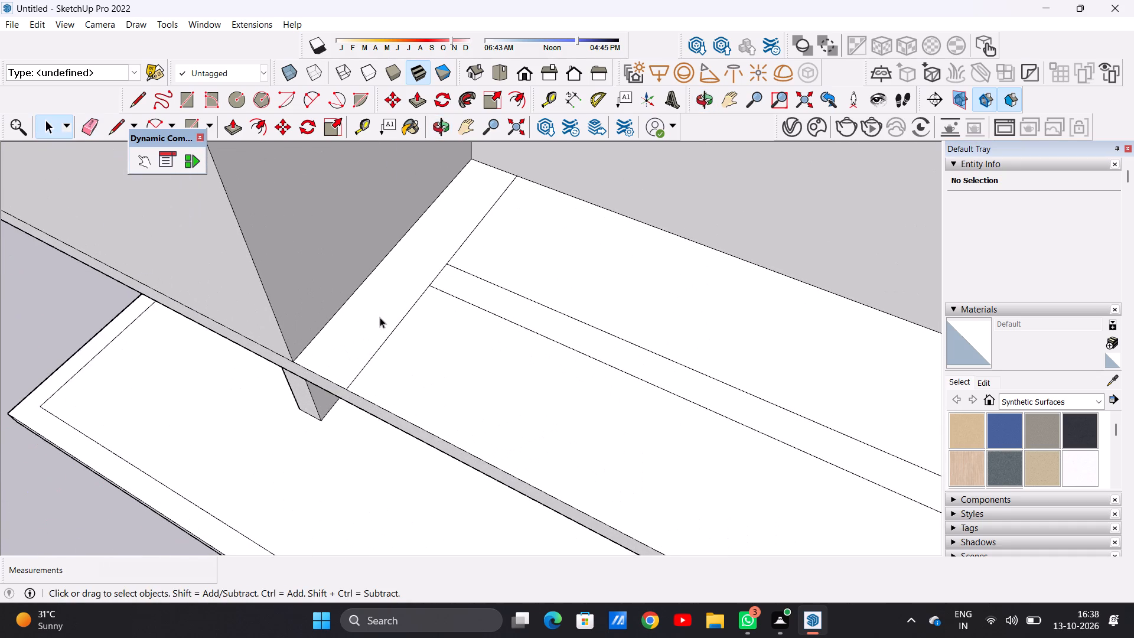
pyautogui.press('l')
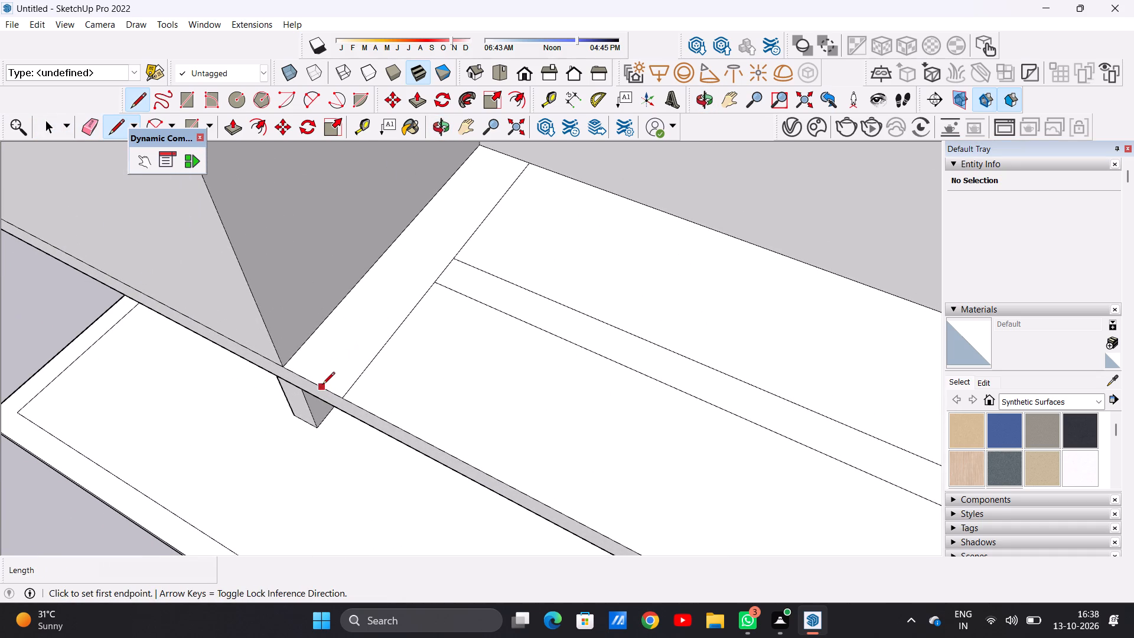
pyautogui.click(322, 385)
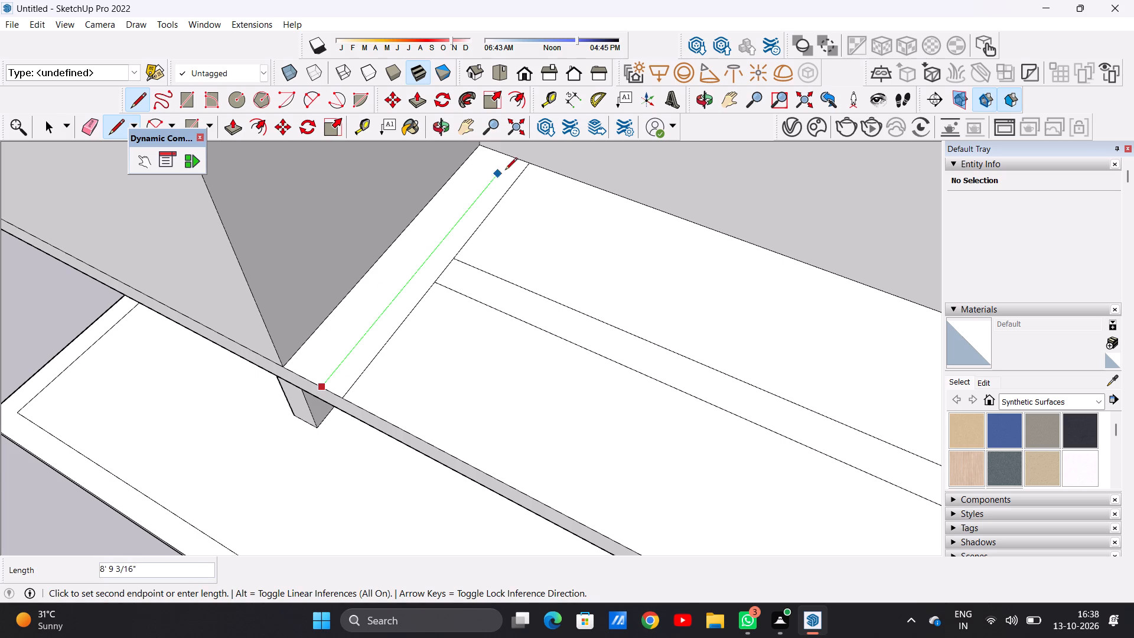
pyautogui.click(520, 156)
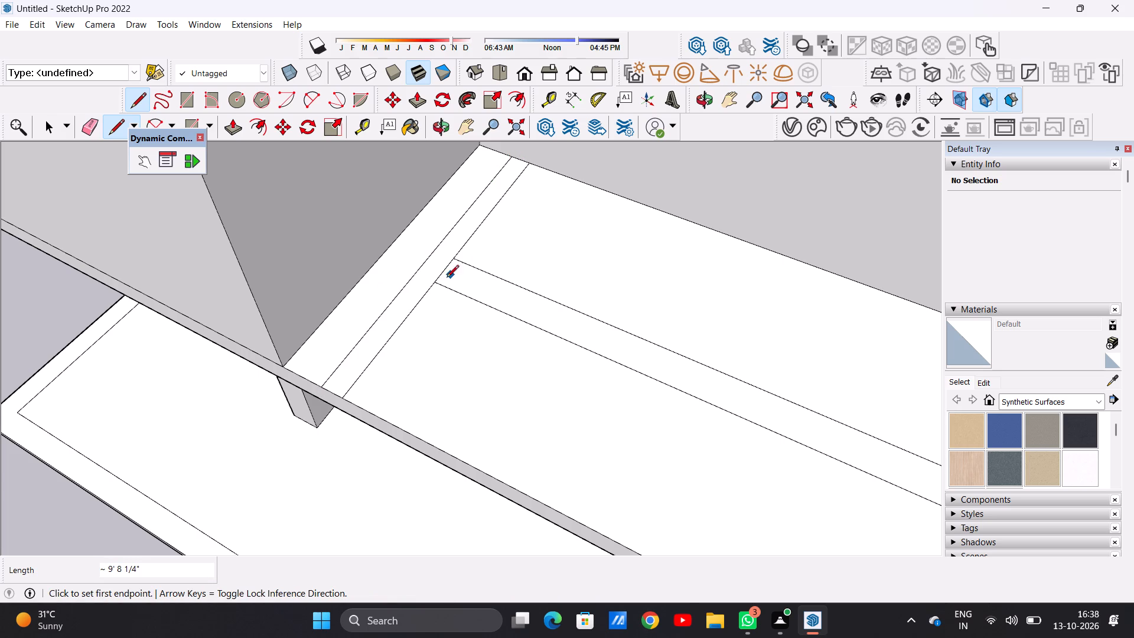
# Extend the two long terrace lines by about 7 5/16" each to meet the crossing line closer to the block.
pyautogui.click(436, 285)
pyautogui.click(420, 274)
pyautogui.click(461, 256)
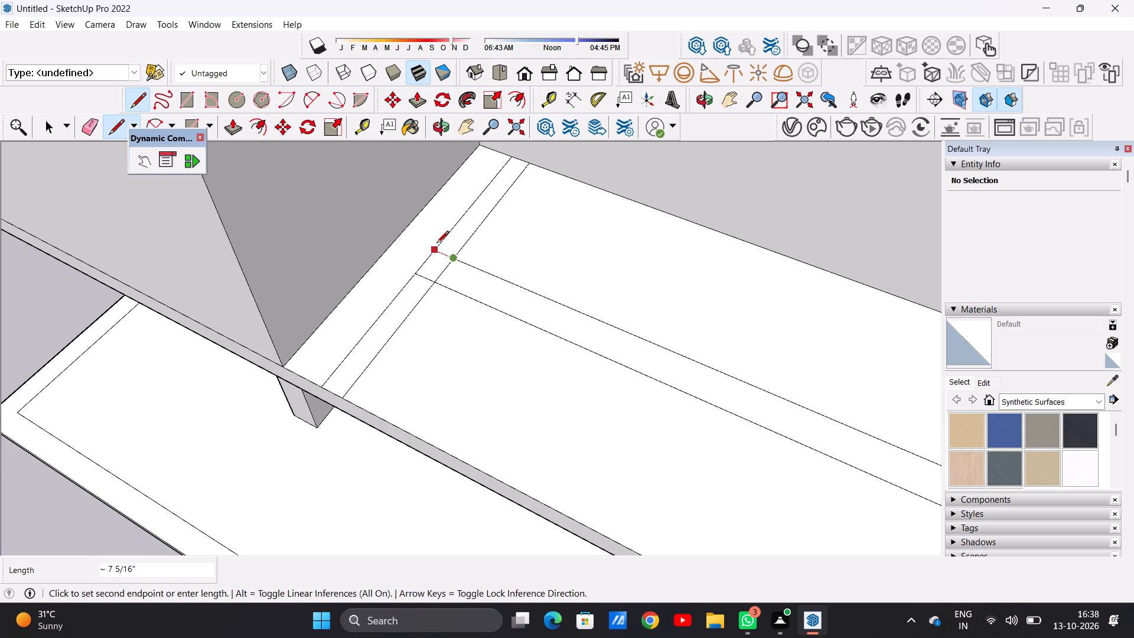
pyautogui.click(436, 244)
pyautogui.press('space')
# Erase all segments of the crossing line farther from the block, keeping the one closer to it.
pyautogui.write('e')
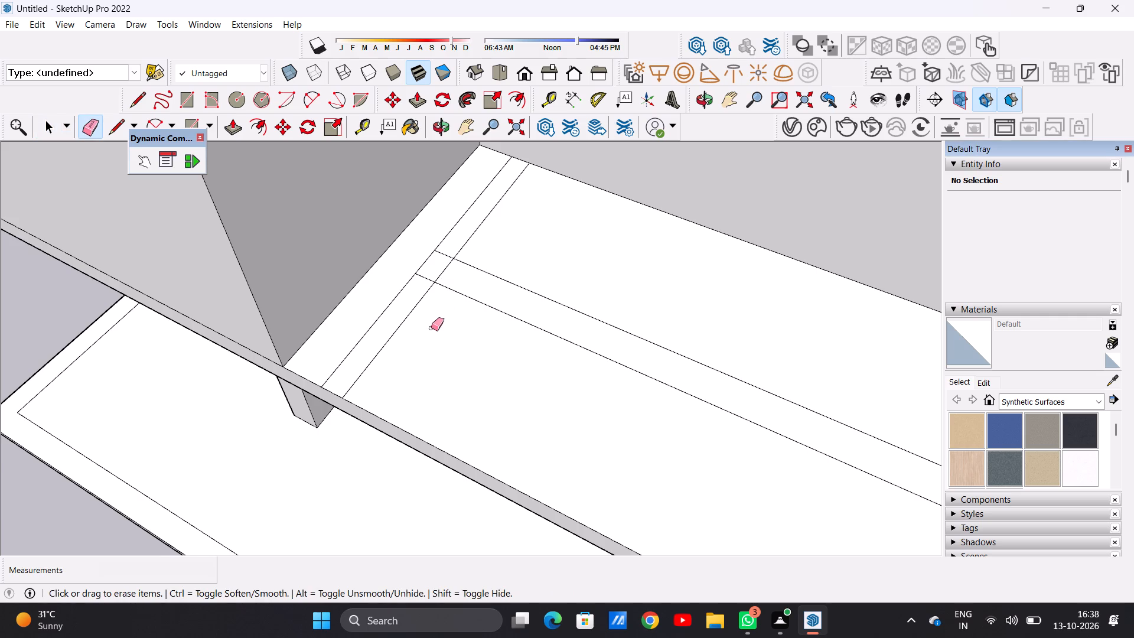
pyautogui.scroll(3, 431, 328)
pyautogui.moveTo(403, 301); pyautogui.dragTo(419, 315)
pyautogui.moveTo(444, 240); pyautogui.dragTo(456, 254)
pyautogui.moveTo(465, 209); pyautogui.dragTo(490, 222)
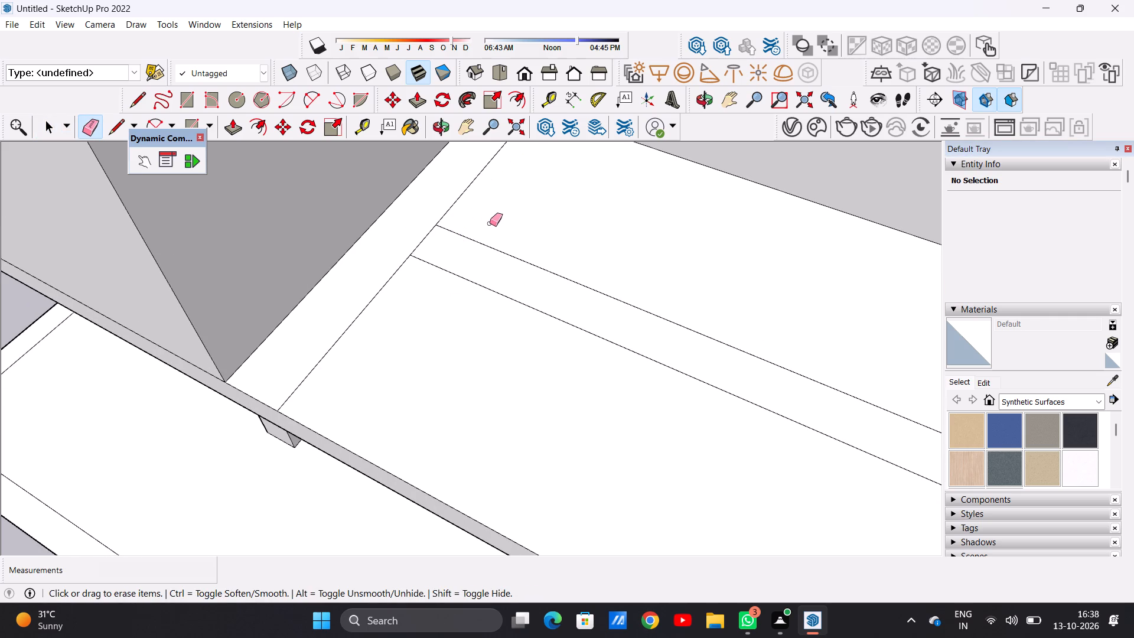
pyautogui.press('space')
# Push/Pull the narrow terrace strip beside the raised block upward 9' 3 5/8" to match the surrounding wall height.
pyautogui.scroll(-17, 445, 282)
pyautogui.moveTo(440, 336); pyautogui.dragTo(527, 269, button='middle')
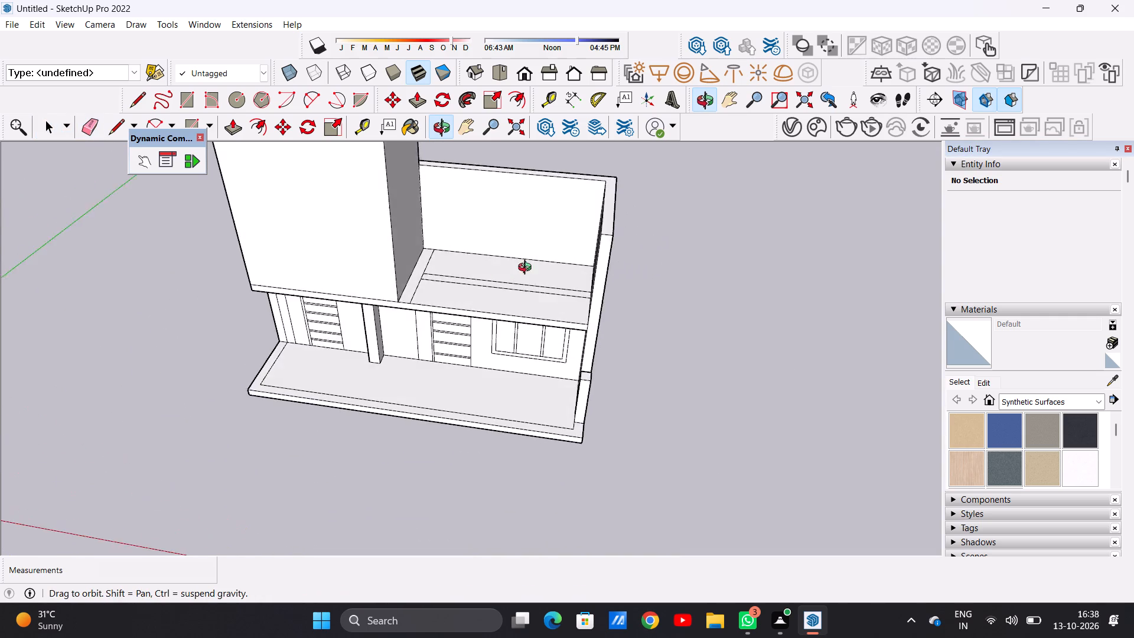
pyautogui.moveTo(527, 269); pyautogui.dragTo(501, 246, button='middle')
pyautogui.scroll(5, 417, 256)
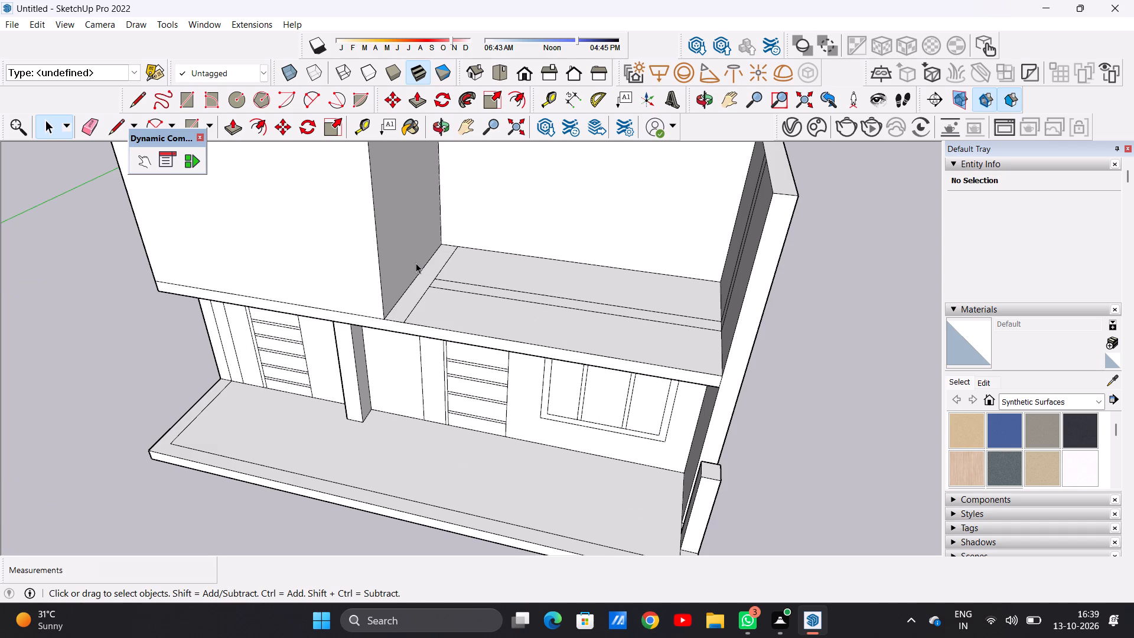
pyautogui.press('p')
pyautogui.scroll(4, 423, 271)
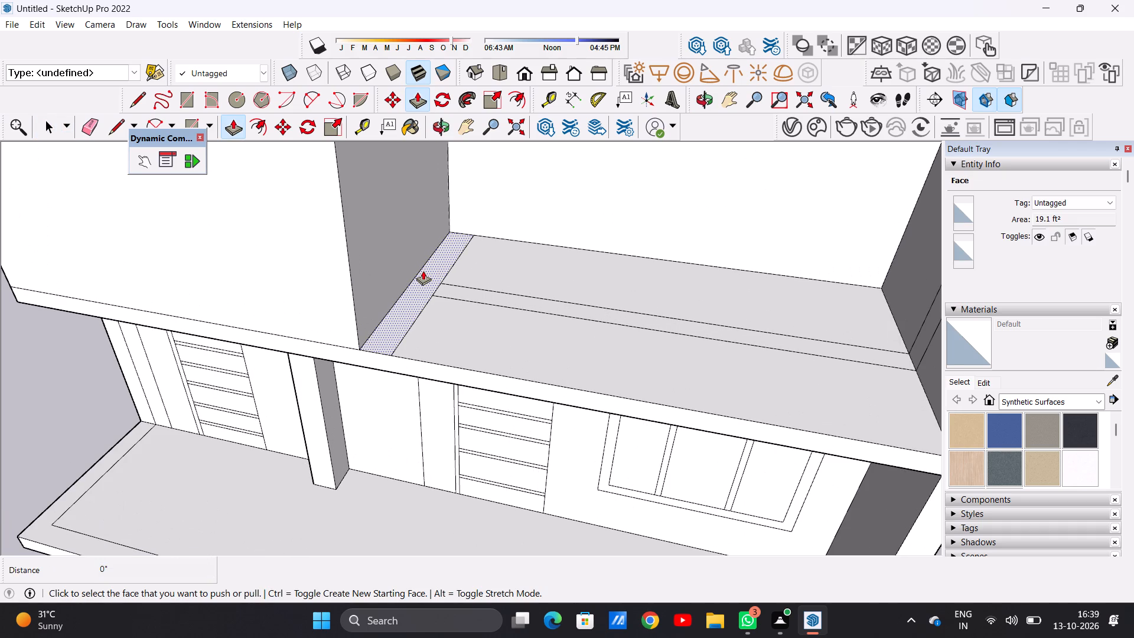
pyautogui.click(423, 271)
pyautogui.scroll(-12, 421, 227)
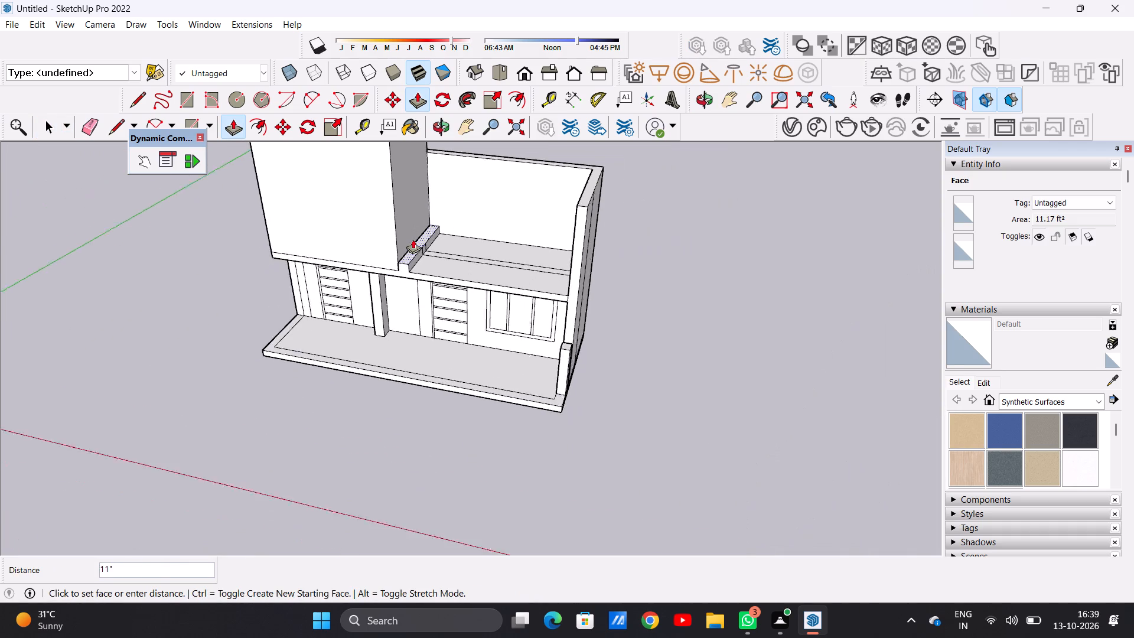
pyautogui.scroll(-2, 413, 239)
pyautogui.scroll(13, 431, 162)
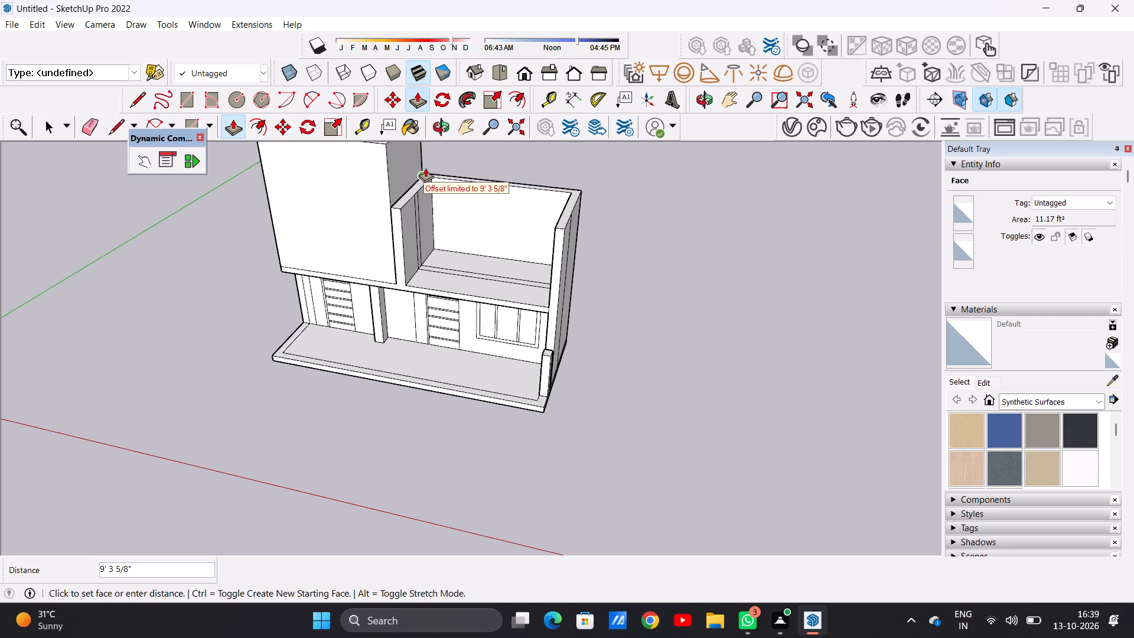
pyautogui.click(425, 168)
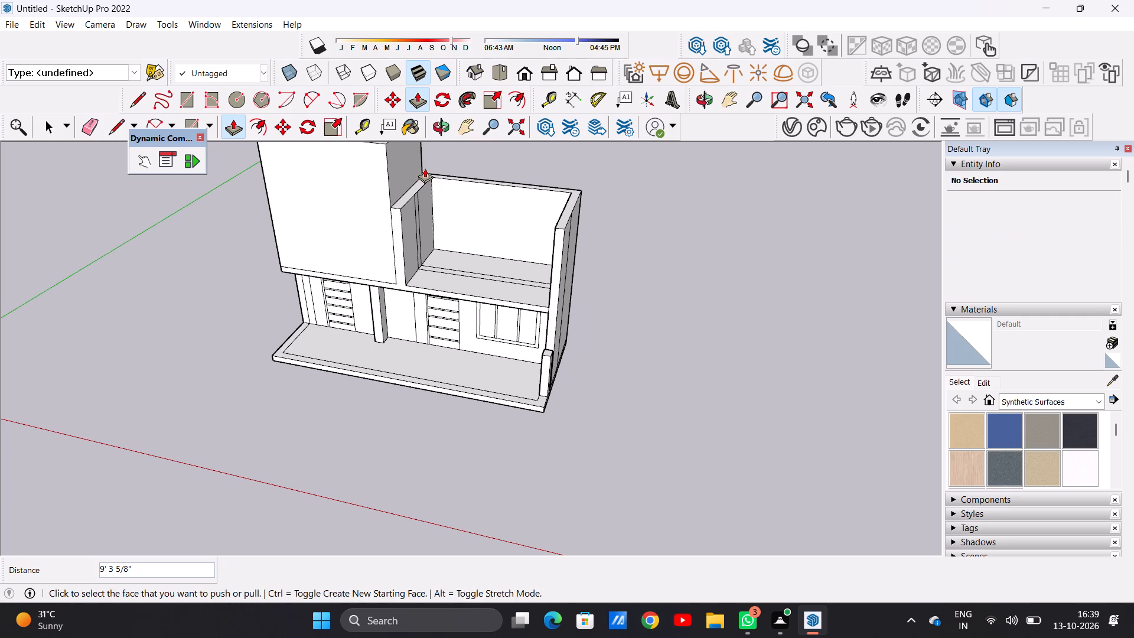
pyautogui.press('space')
# Push/Pull the strip between the two long terrace lines upward 9' 3 5/8" as a cross wall level with the side walls.
pyautogui.scroll(-4, 441, 308)
pyautogui.moveTo(439, 308); pyautogui.dragTo(519, 331, button='middle')
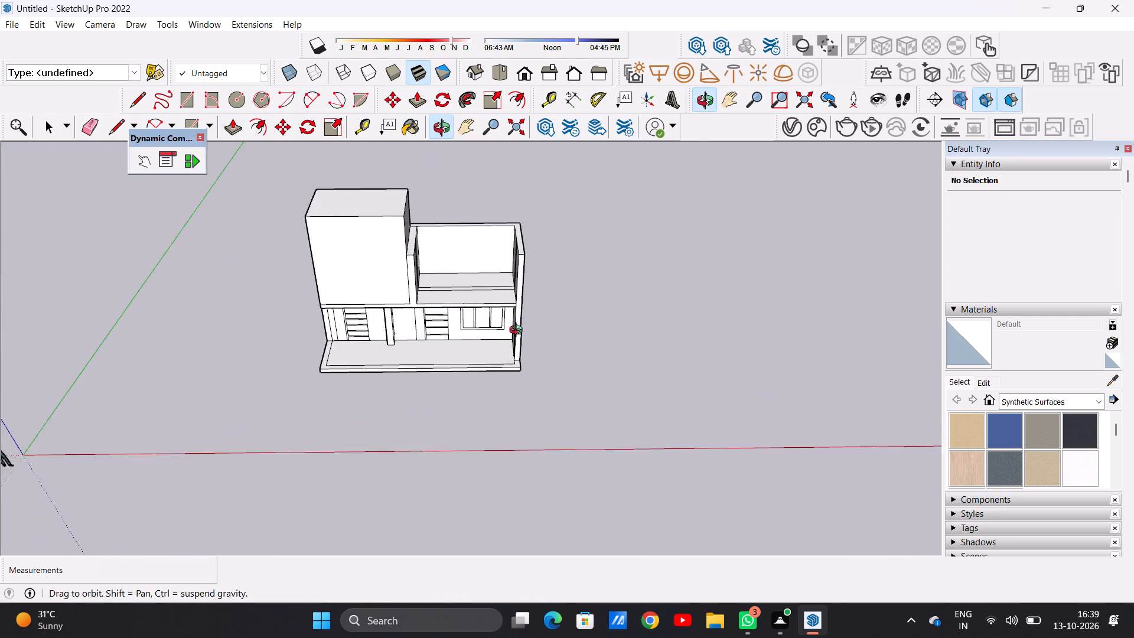
pyautogui.moveTo(519, 331); pyautogui.dragTo(507, 385, button='middle')
pyautogui.scroll(12, 490, 302)
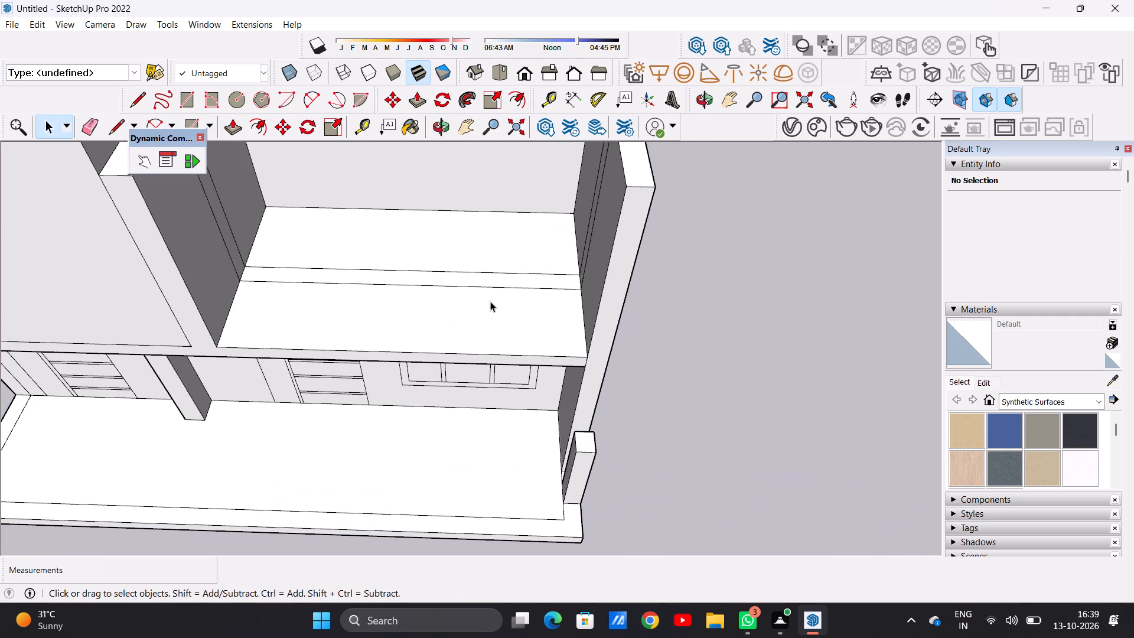
pyautogui.press('p')
pyautogui.scroll(6, 552, 272)
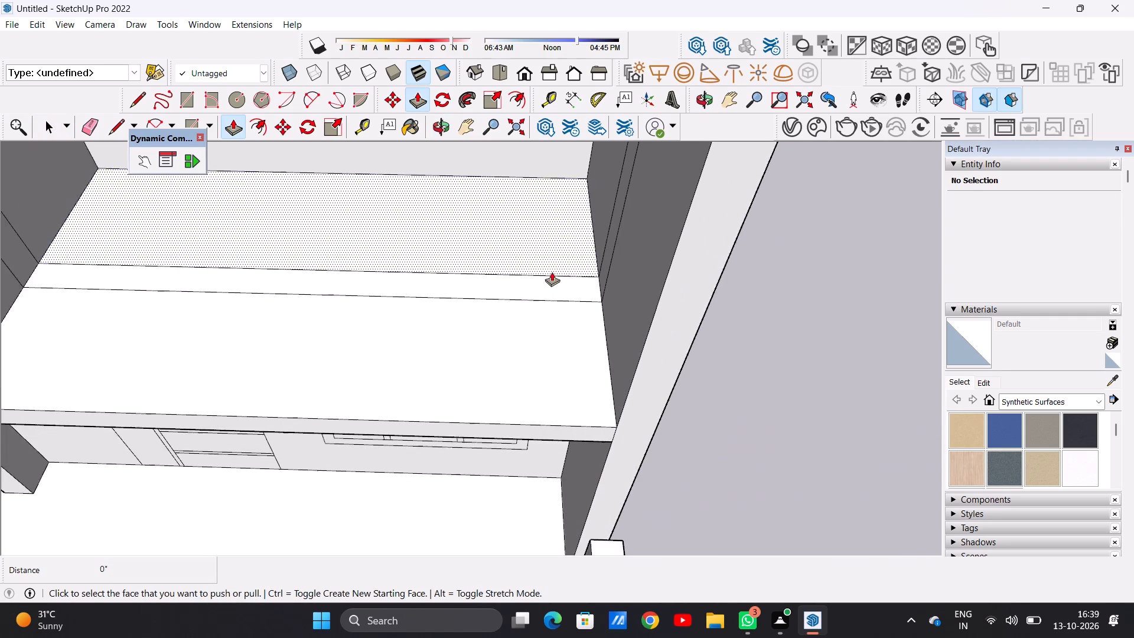
pyautogui.click(594, 283)
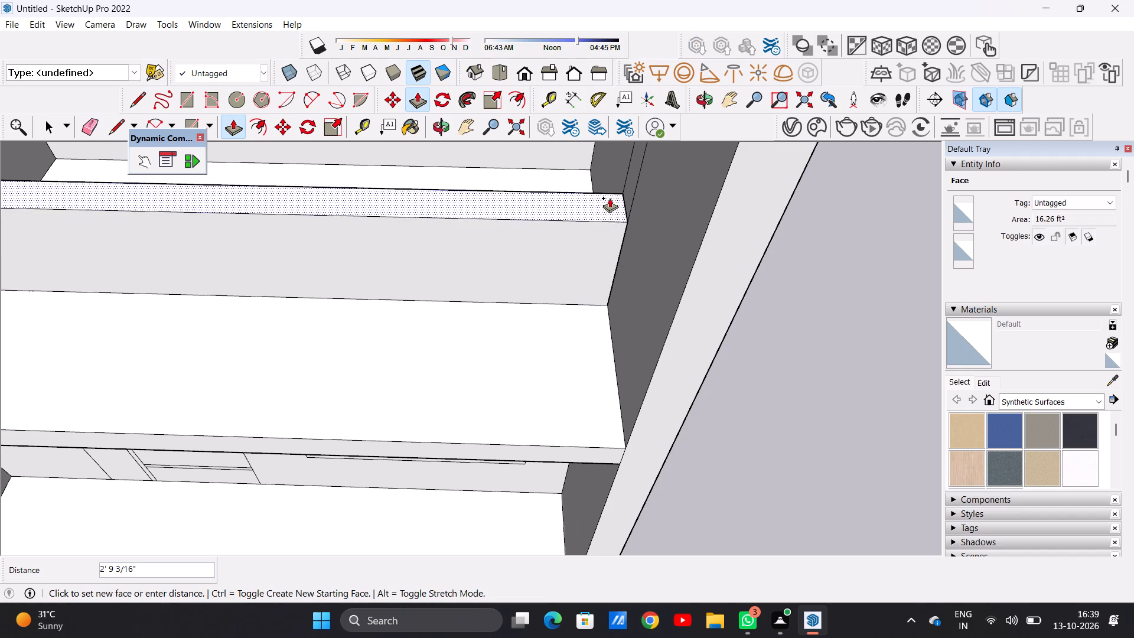
pyautogui.scroll(-18, 607, 215)
pyautogui.scroll(9, 626, 175)
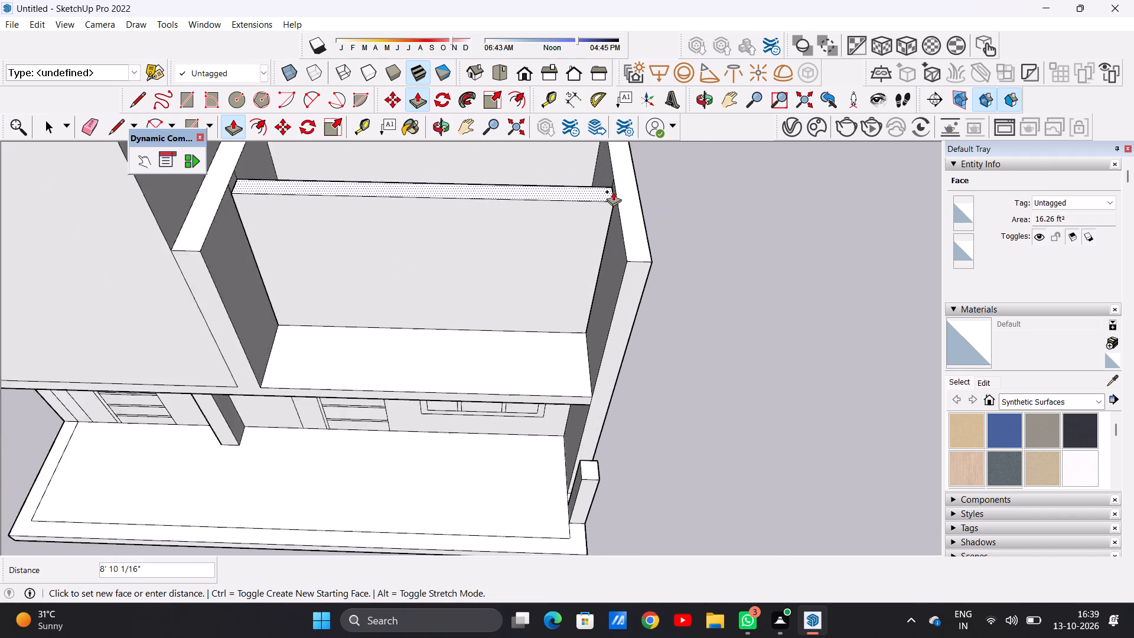
pyautogui.scroll(6, 613, 191)
pyautogui.scroll(-1, 615, 193)
pyautogui.scroll(1, 615, 193)
pyautogui.click(615, 193)
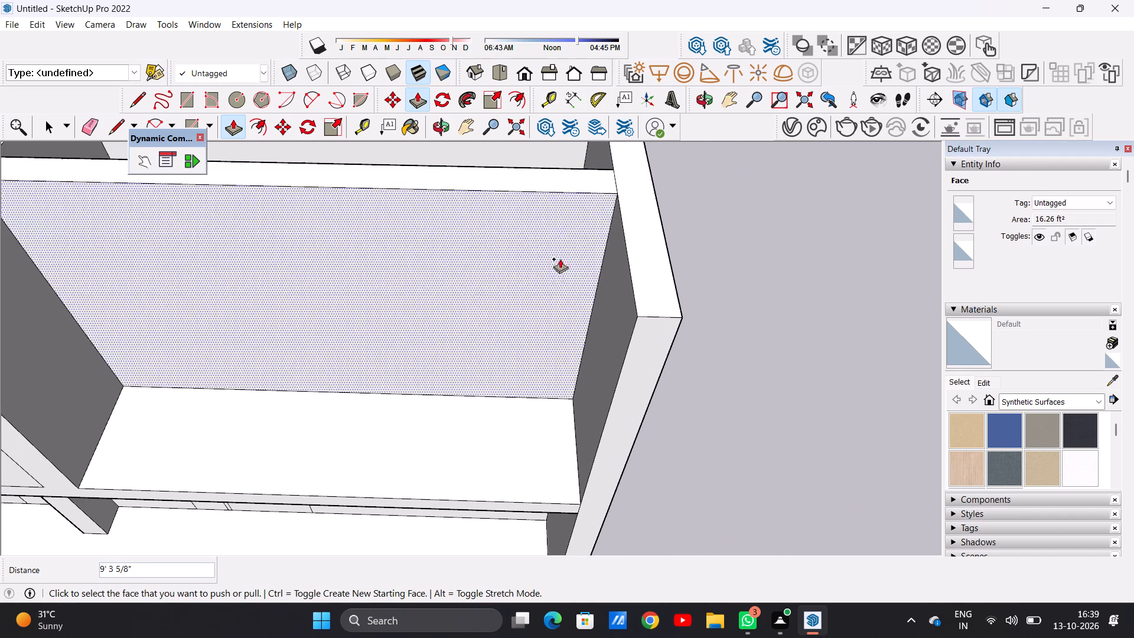
pyautogui.press('space')
# Push the terrace-side face of the wall beside the raised block inward 4 5/16", in front of the cross wall.
pyautogui.scroll(-7, 494, 314)
pyautogui.moveTo(413, 338); pyautogui.dragTo(429, 150, button='middle')
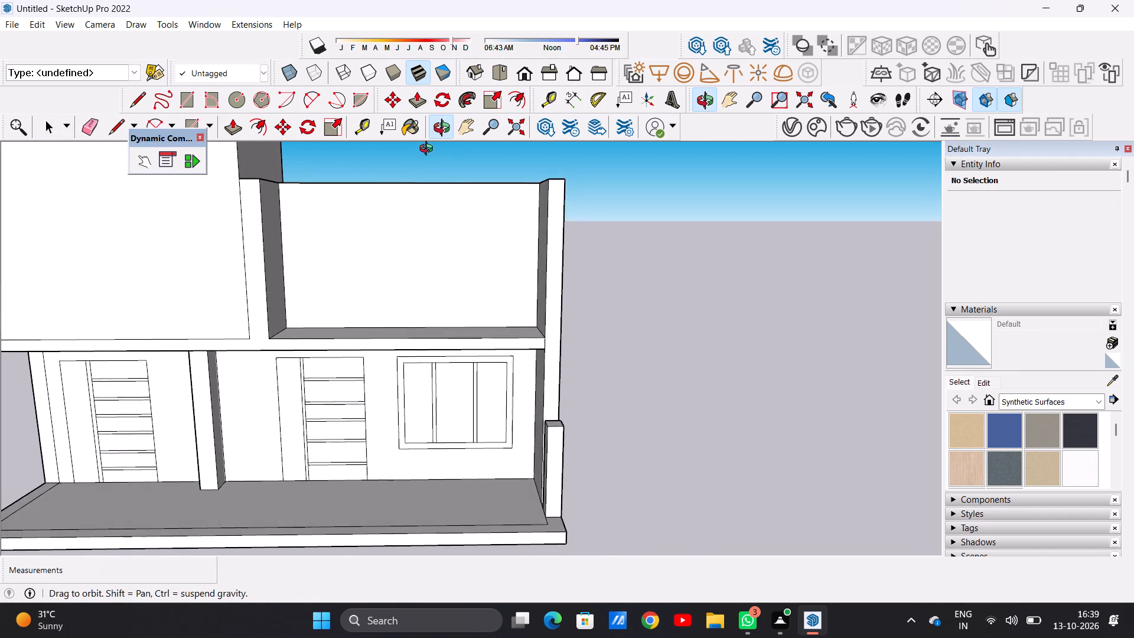
pyautogui.moveTo(429, 150); pyautogui.dragTo(429, 149, button='middle')
pyautogui.scroll(4, 434, 235)
pyautogui.moveTo(439, 235); pyautogui.dragTo(436, 240, button='middle')
pyautogui.scroll(-8, 460, 317)
pyautogui.scroll(7, 383, 276)
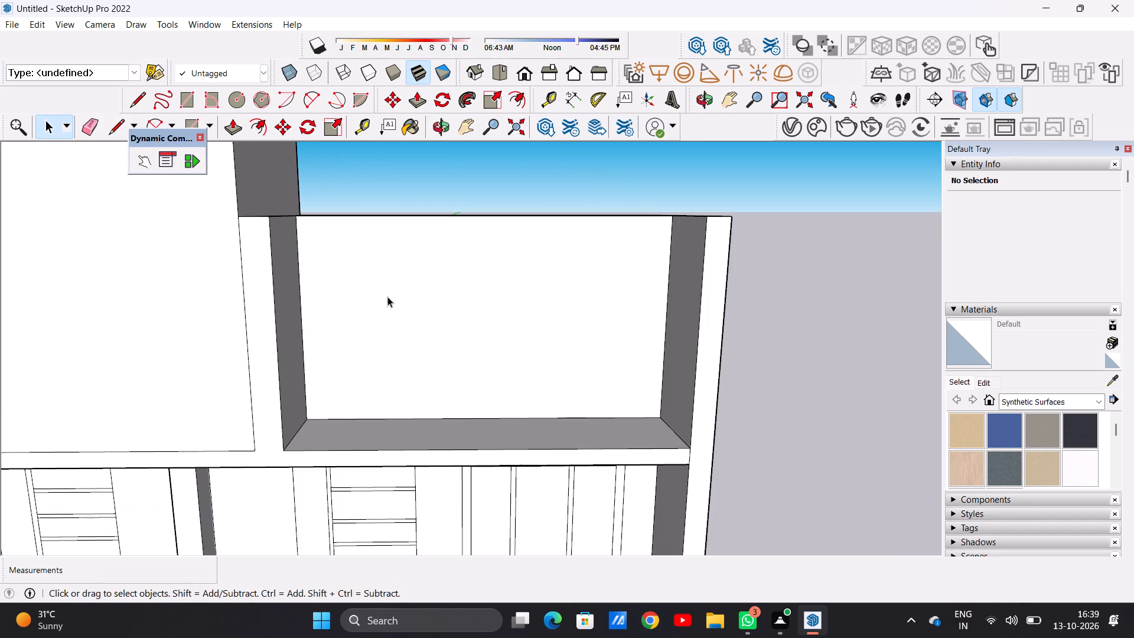
pyautogui.moveTo(389, 312); pyautogui.dragTo(382, 286, button='middle')
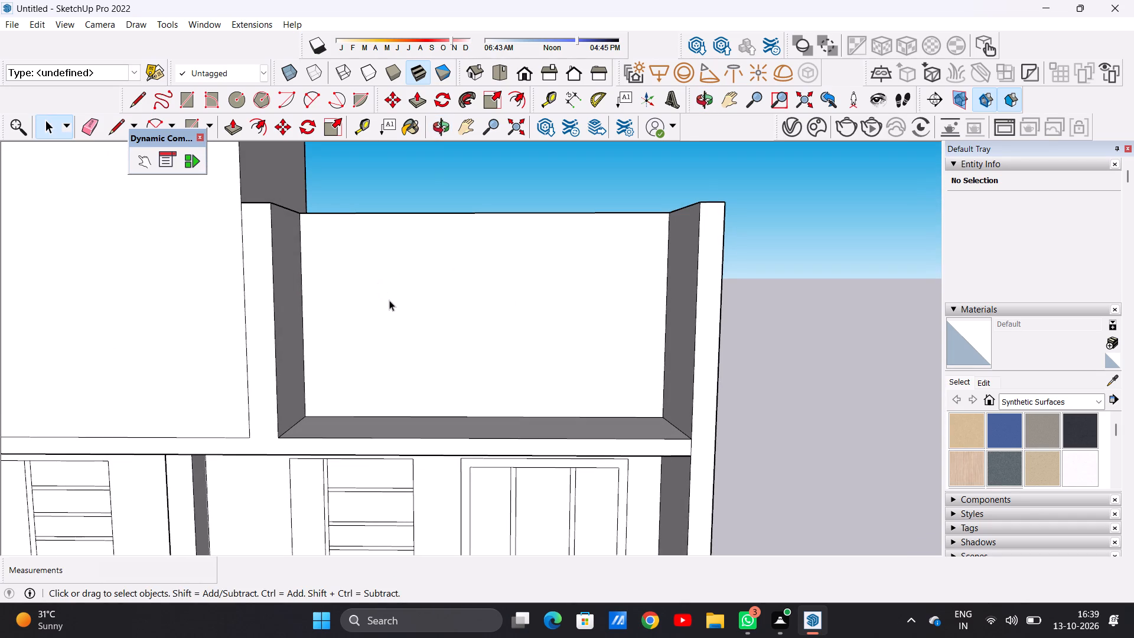
pyautogui.moveTo(419, 323); pyautogui.dragTo(395, 389, button='middle')
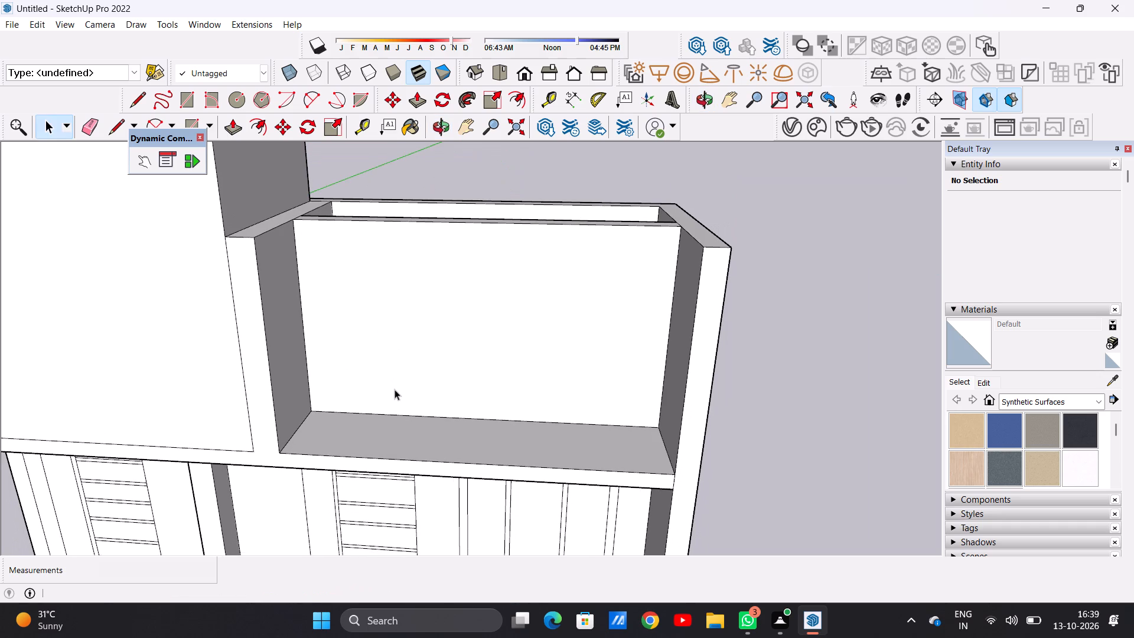
pyautogui.press('p')
pyautogui.scroll(3, 252, 324)
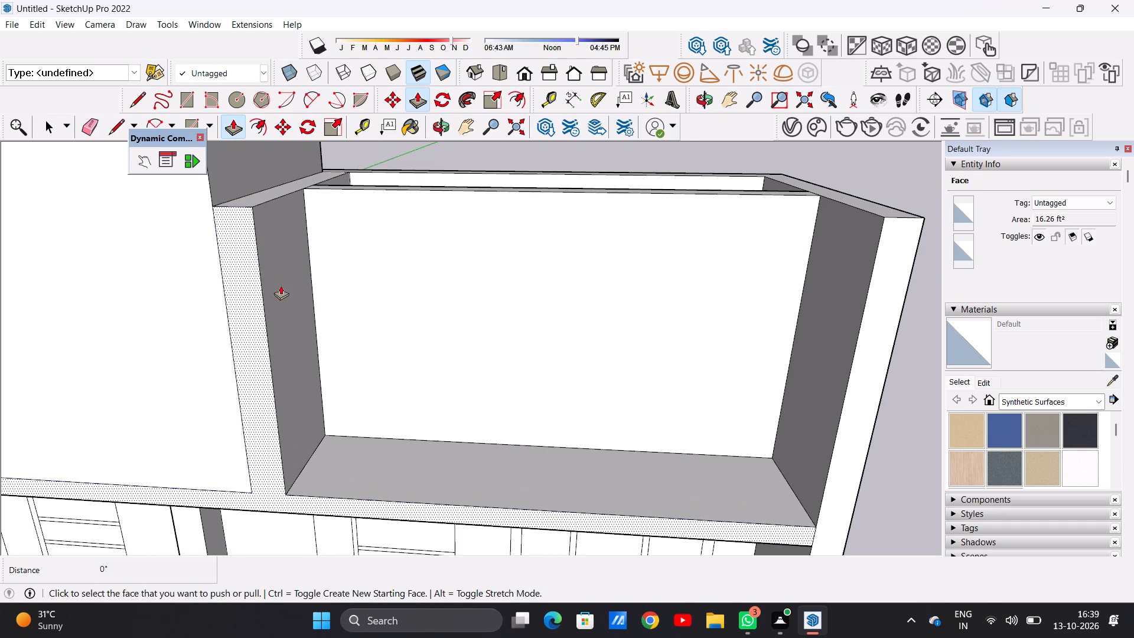
pyautogui.click(281, 285)
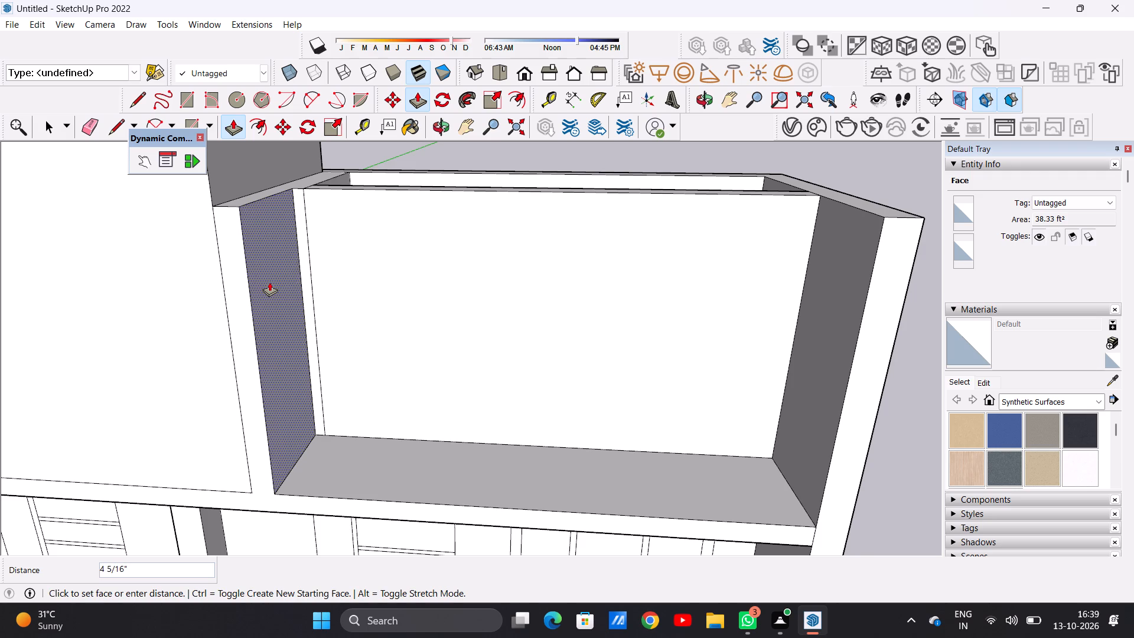
pyautogui.click(269, 282)
# Push the same wall's face behind the cross wall inward 4 5/16", aligning it with the front portion.
pyautogui.scroll(-4, 356, 311)
pyautogui.scroll(1, 356, 312)
pyautogui.scroll(-4, 356, 312)
pyautogui.moveTo(333, 265); pyautogui.dragTo(336, 406, button='middle')
pyautogui.scroll(3, 305, 211)
pyautogui.scroll(-1, 315, 225)
pyautogui.scroll(1, 326, 239)
pyautogui.scroll(-1, 328, 242)
pyautogui.scroll(1, 365, 272)
pyautogui.scroll(-1, 357, 271)
pyautogui.scroll(6, 357, 271)
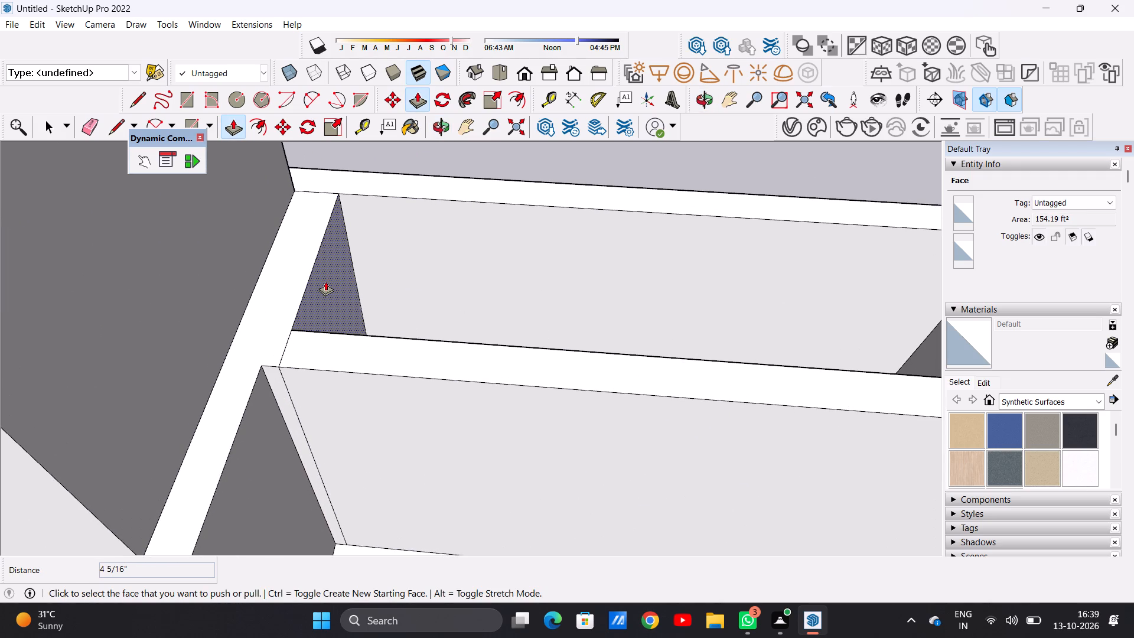
pyautogui.click(325, 281)
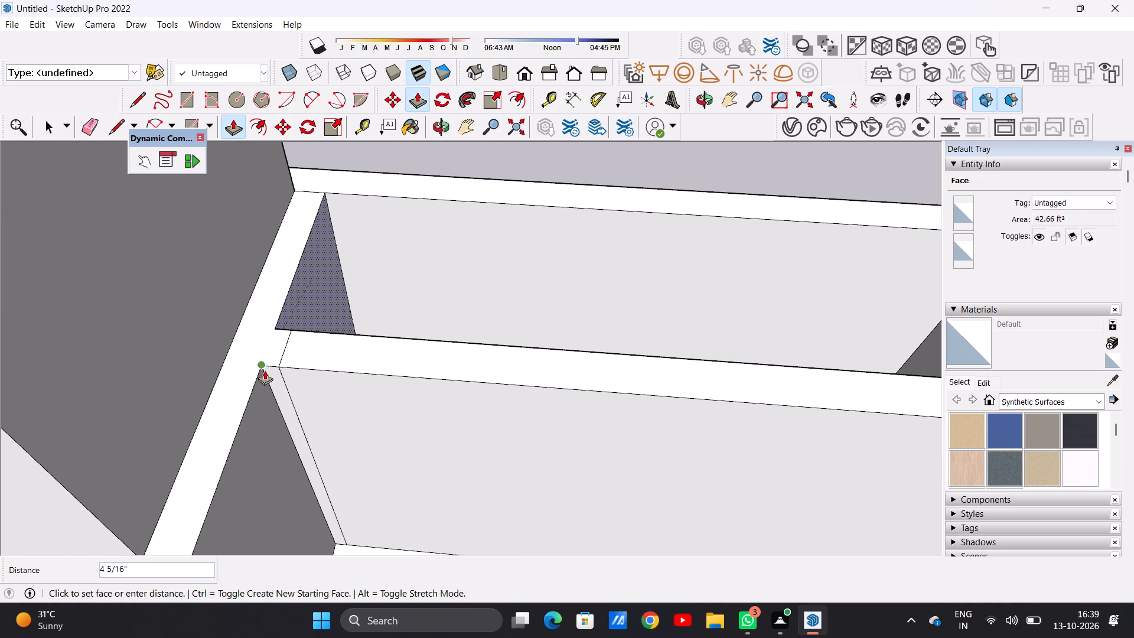
pyautogui.click(265, 370)
pyautogui.press('space')
# Erase the leftover vertical edge and the short top edge where the cross wall meets the thinned wall.
pyautogui.scroll(-11, 359, 333)
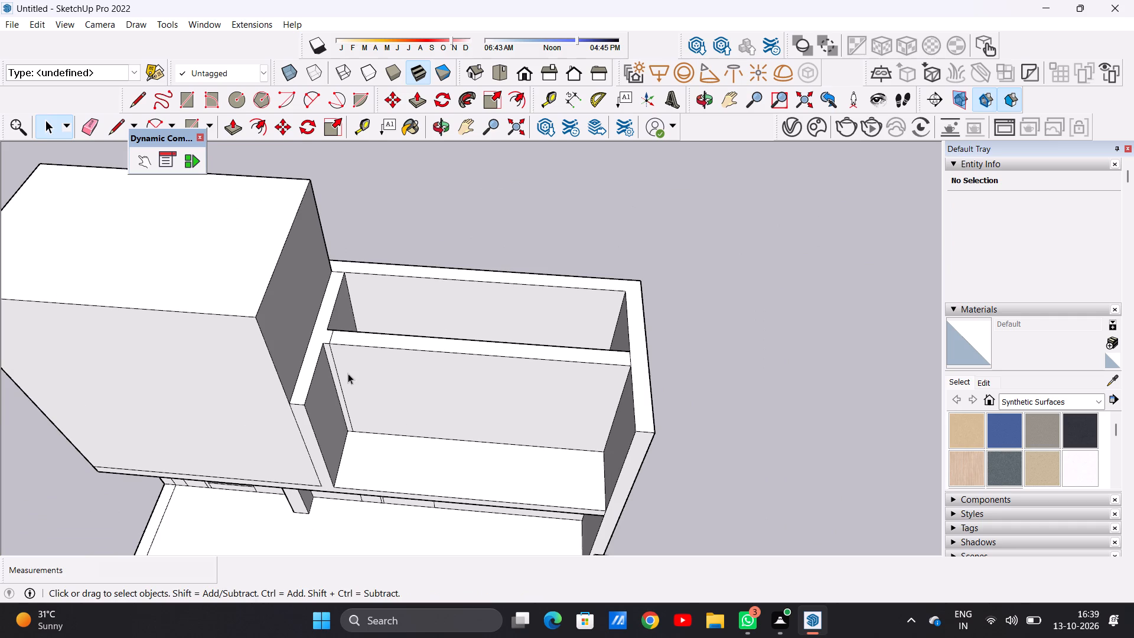
pyautogui.moveTo(348, 373); pyautogui.dragTo(346, 305, button='middle')
pyautogui.scroll(12, 344, 337)
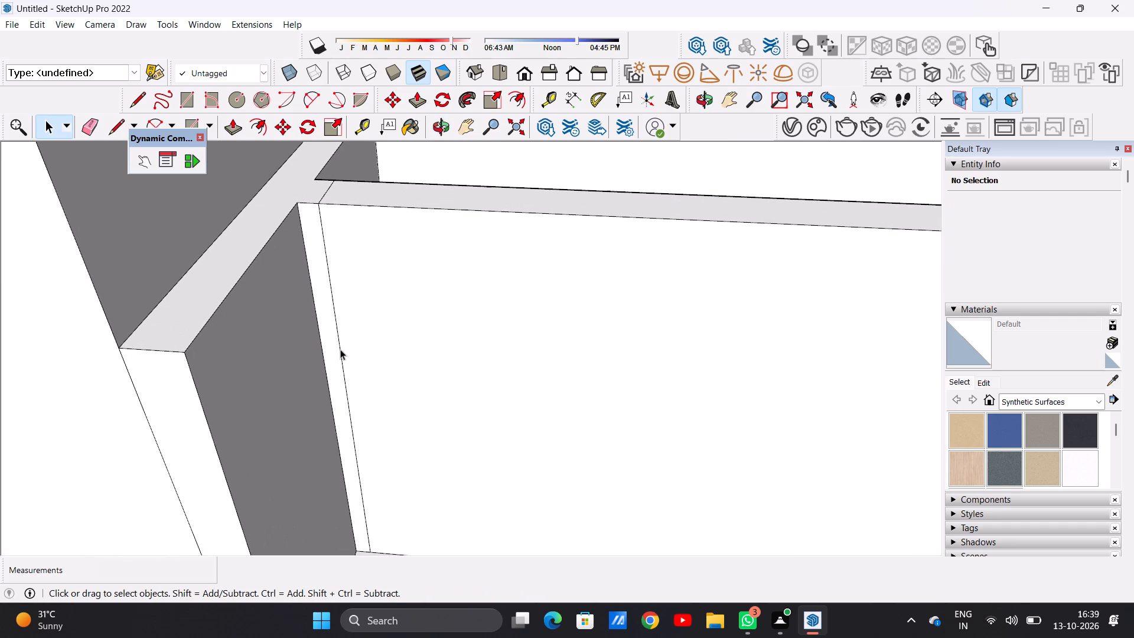
pyautogui.moveTo(340, 349); pyautogui.dragTo(338, 330, button='middle')
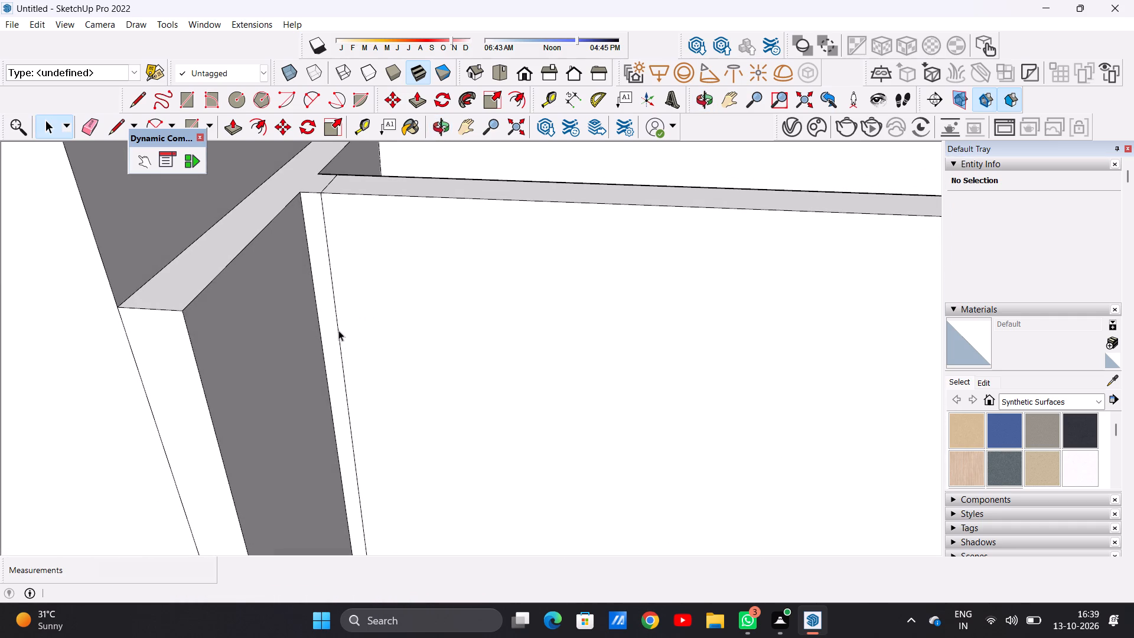
pyautogui.press('e')
pyautogui.scroll(3, 337, 327)
pyautogui.click(335, 326)
pyautogui.scroll(-6, 340, 326)
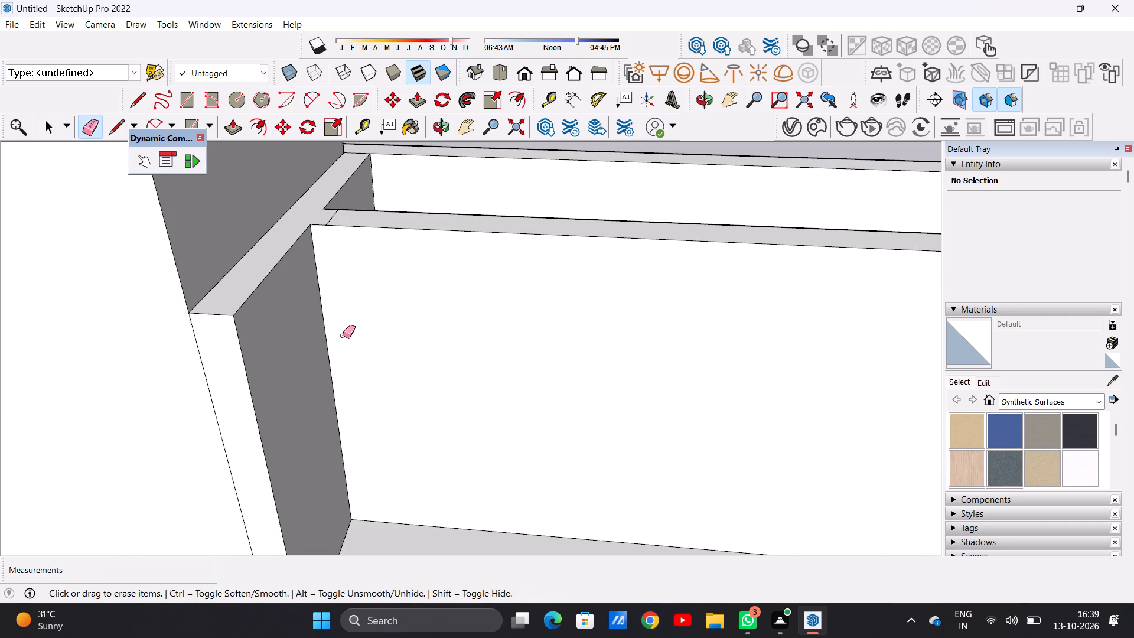
pyautogui.scroll(8, 321, 206)
pyautogui.scroll(-1, 332, 226)
pyautogui.scroll(2, 332, 226)
pyautogui.moveTo(332, 226); pyautogui.dragTo(354, 232)
pyautogui.scroll(-17, 370, 287)
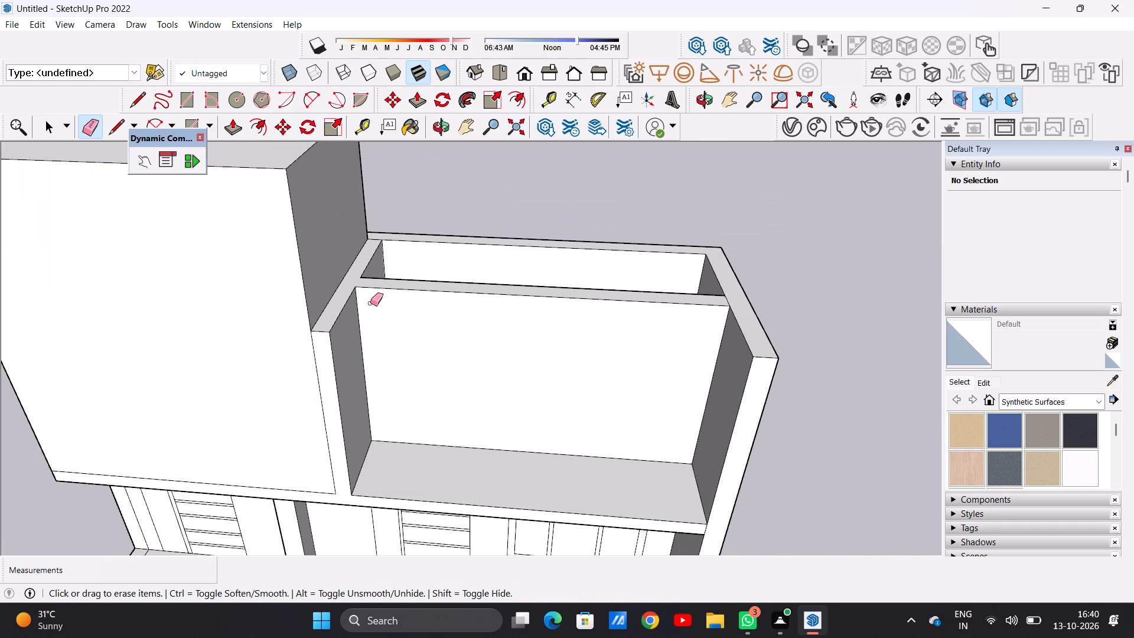
pyautogui.scroll(16, 362, 282)
pyautogui.scroll(-1, 362, 292)
pyautogui.scroll(3, 362, 292)
pyautogui.press('space')
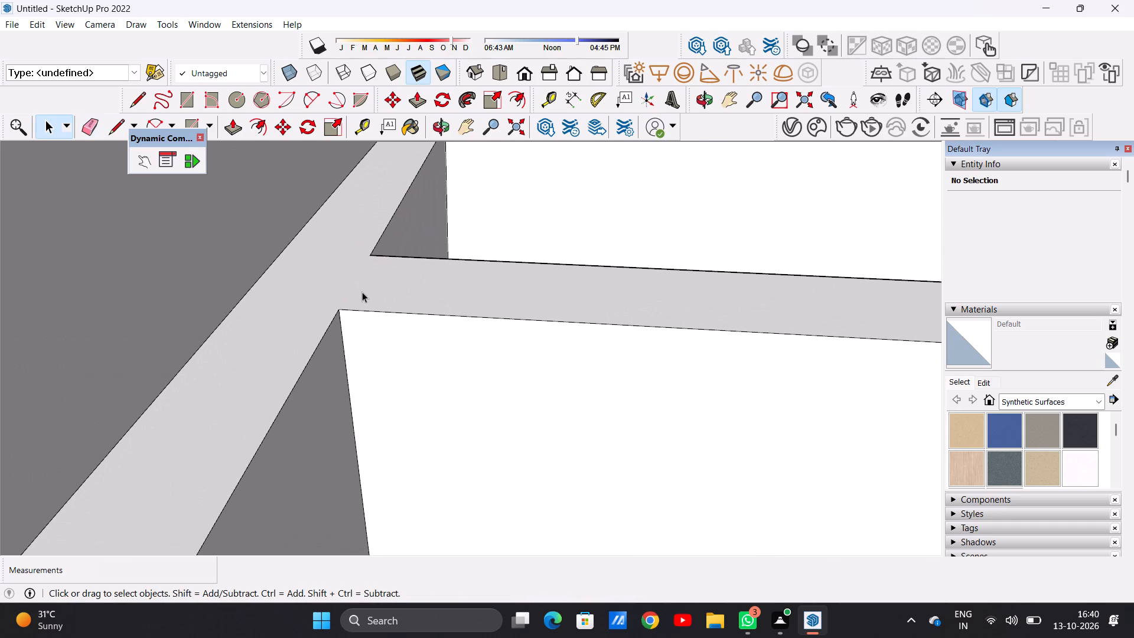
# Draw a line about 11 3/4" long across the wall tops at the junction, joining the two inner corners.
pyautogui.write('l')
pyautogui.scroll(5, 343, 303)
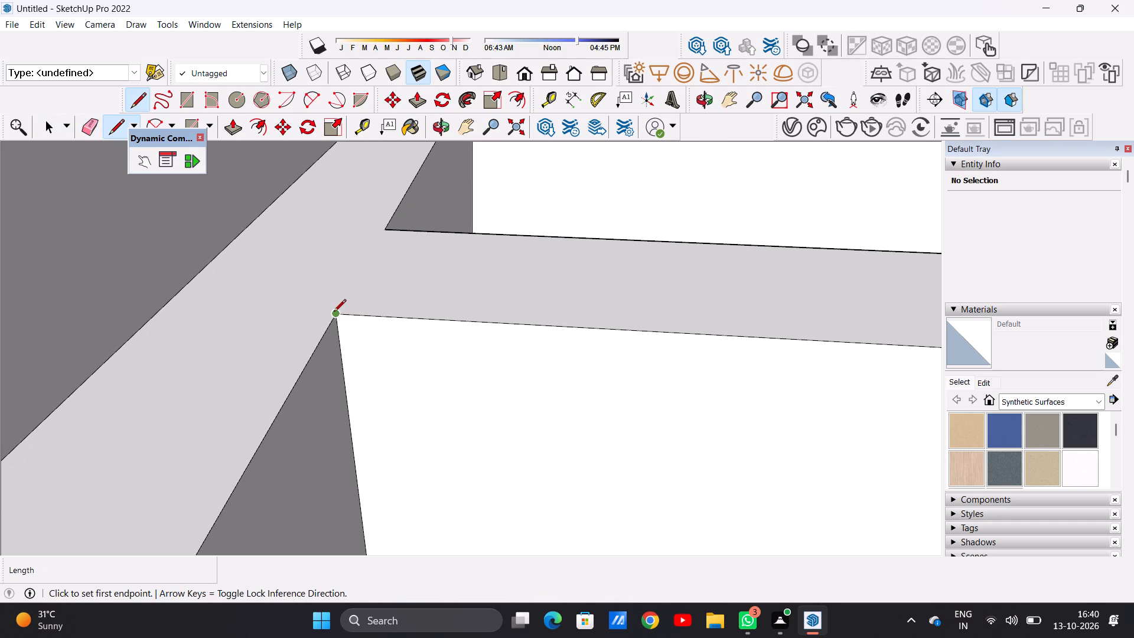
pyautogui.click(335, 313)
pyautogui.click(384, 230)
pyautogui.press('space')
pyautogui.write('v')
# Draw a door-sized rectangle about 4' 9 9/16" by 7' 9 1/8" on the cross wall's front face, rising from the terrace floor near the raised block.
pyautogui.scroll(-15, 384, 297)
pyautogui.scroll(1, 409, 346)
pyautogui.scroll(-9, 409, 346)
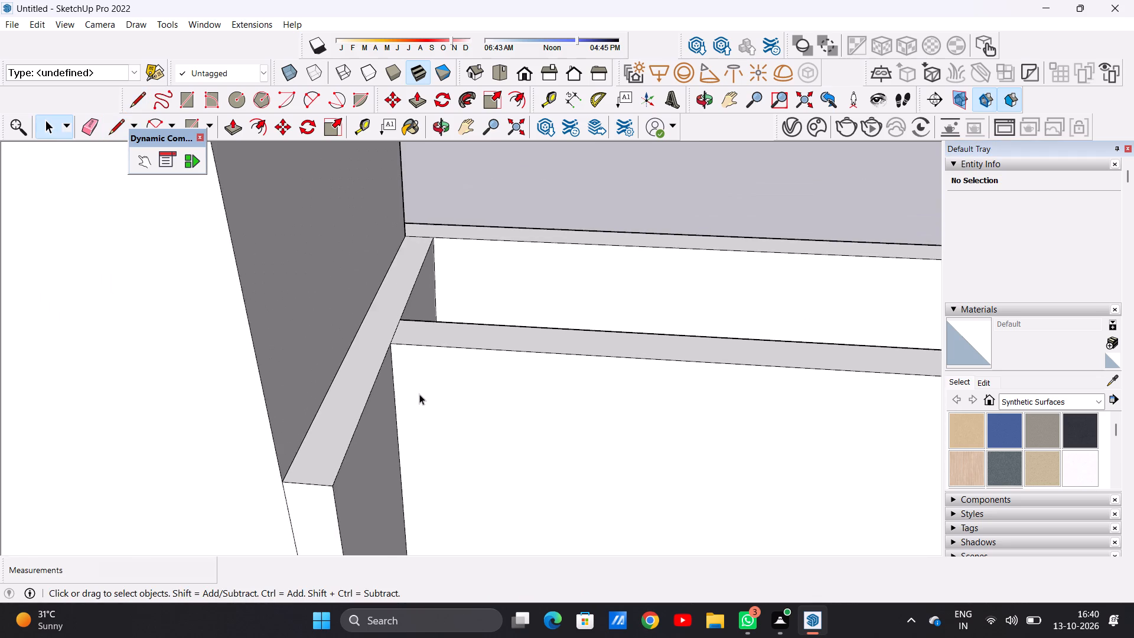
pyautogui.scroll(-11, 419, 394)
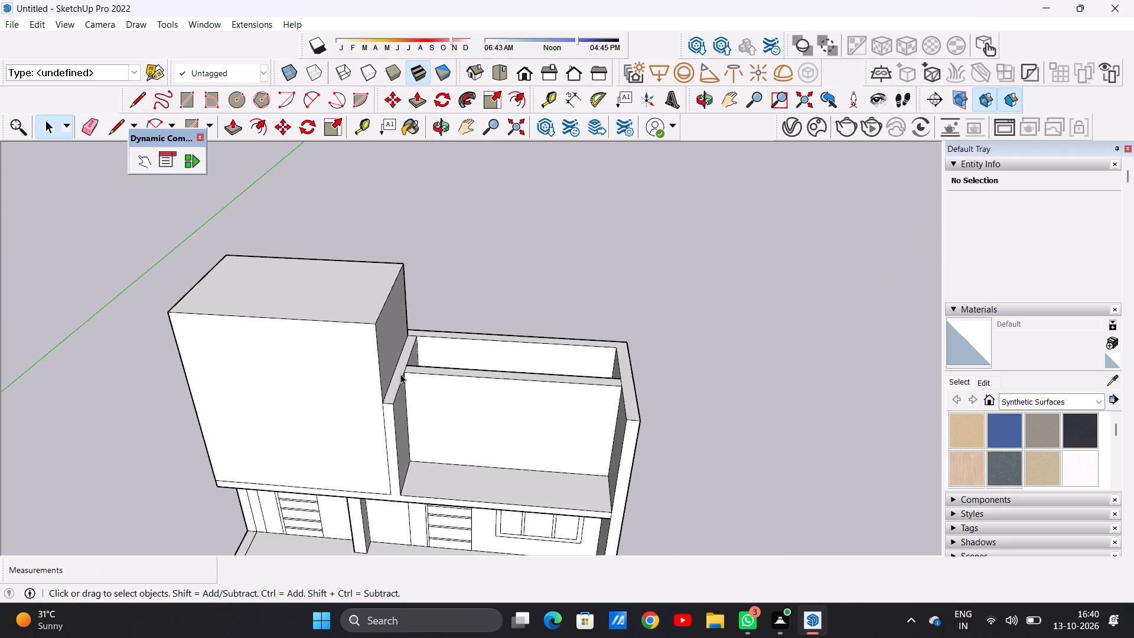
pyautogui.scroll(-3, 435, 359)
pyautogui.moveTo(450, 428); pyautogui.dragTo(460, 313, button='middle')
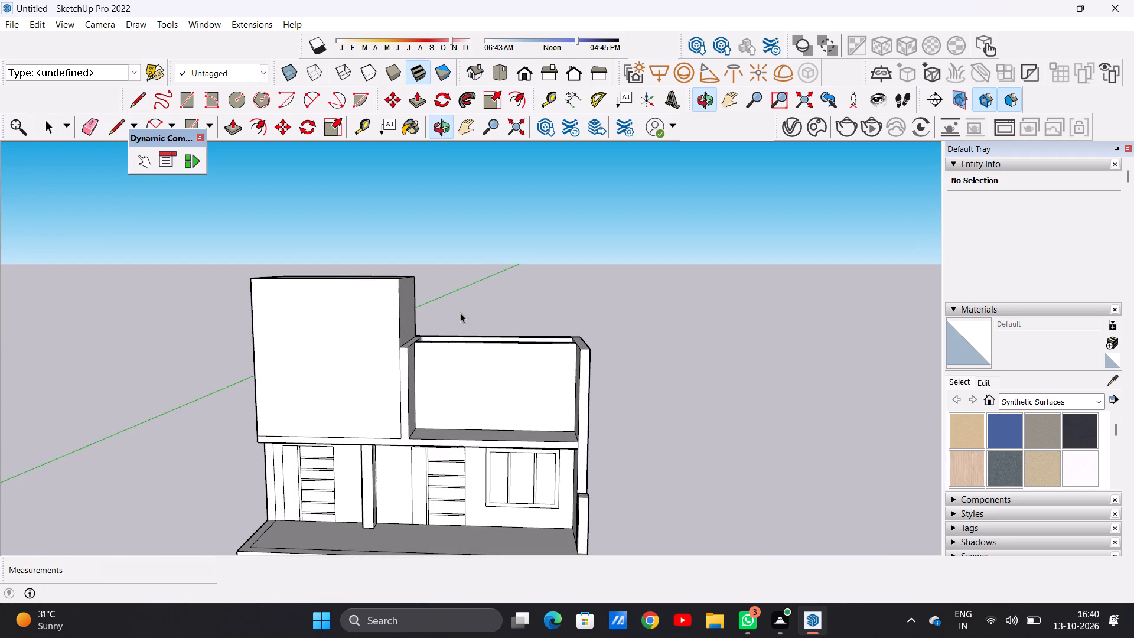
pyautogui.scroll(9, 466, 402)
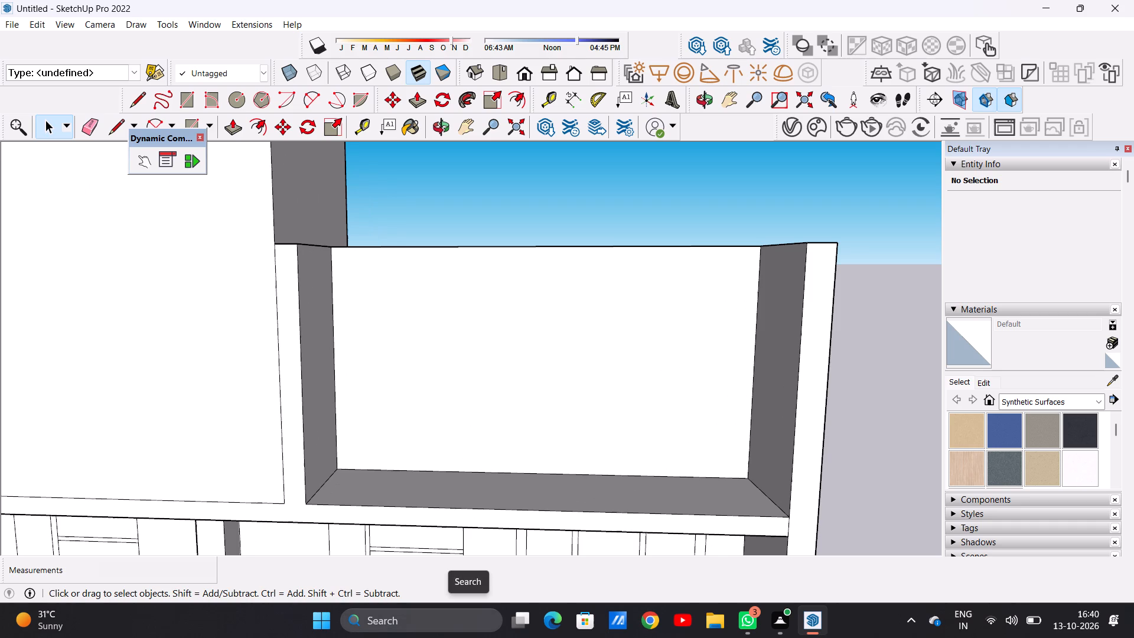
pyautogui.press('r')
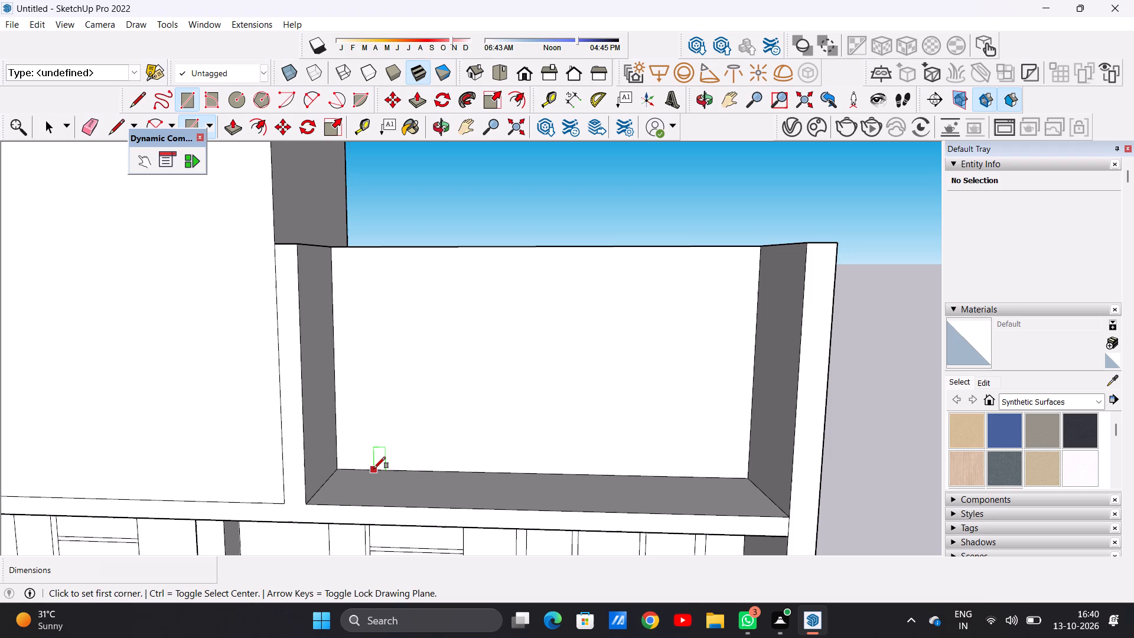
pyautogui.click(371, 468)
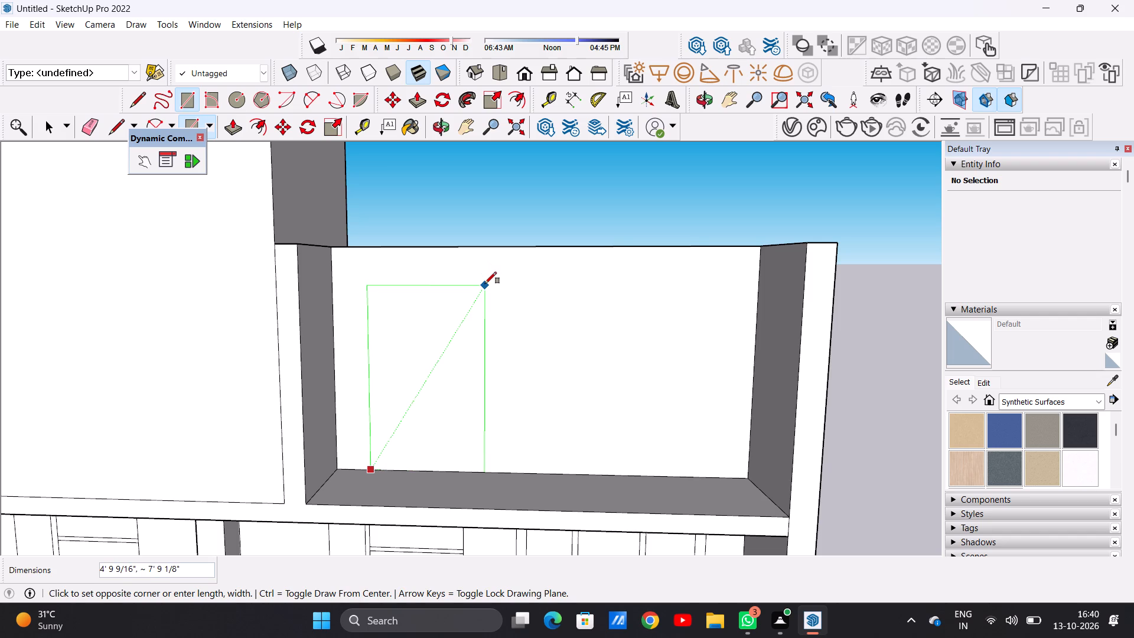
pyautogui.click(485, 284)
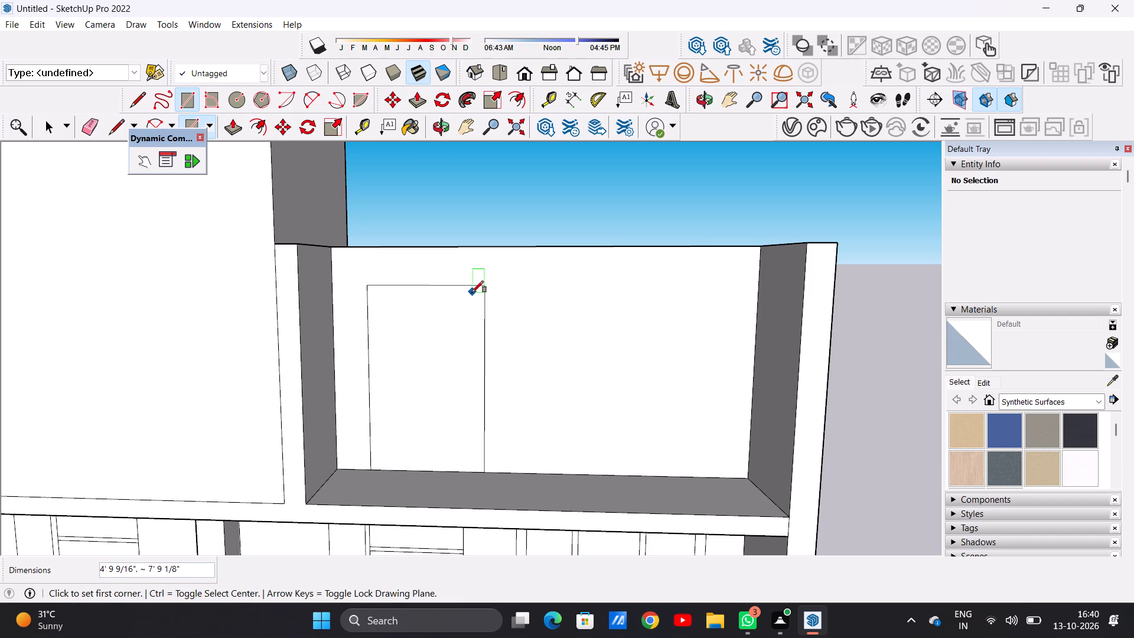
# Draw a line across the top of the terrace's outer side wall, continuing the cross wall's front edge to the outer edge.
pyautogui.press('space')
pyautogui.scroll(-9, 517, 385)
pyautogui.moveTo(712, 408); pyautogui.dragTo(485, 421, button='middle')
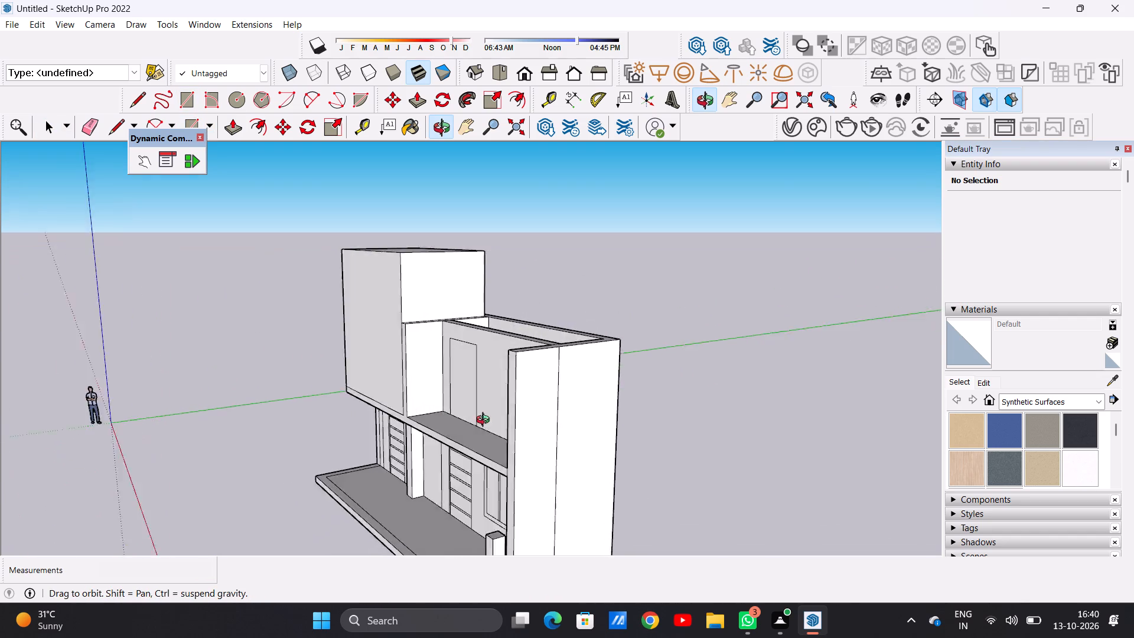
pyautogui.moveTo(485, 421); pyautogui.dragTo(685, 416, button='middle')
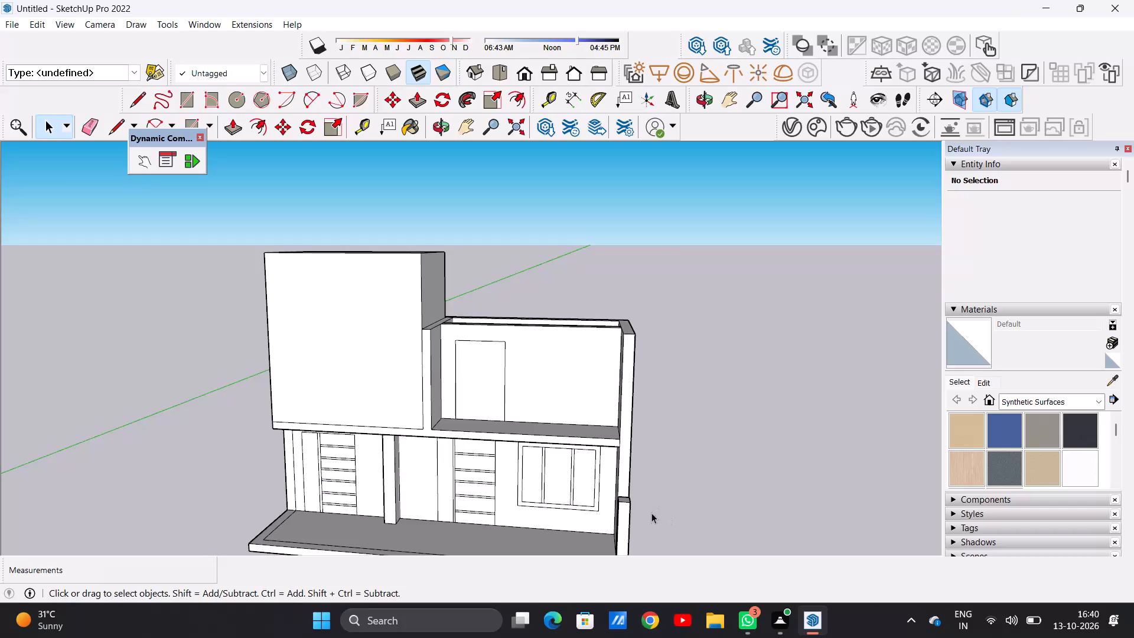
pyautogui.scroll(-4, 607, 407)
pyautogui.moveTo(546, 298); pyautogui.dragTo(705, 403, button='middle')
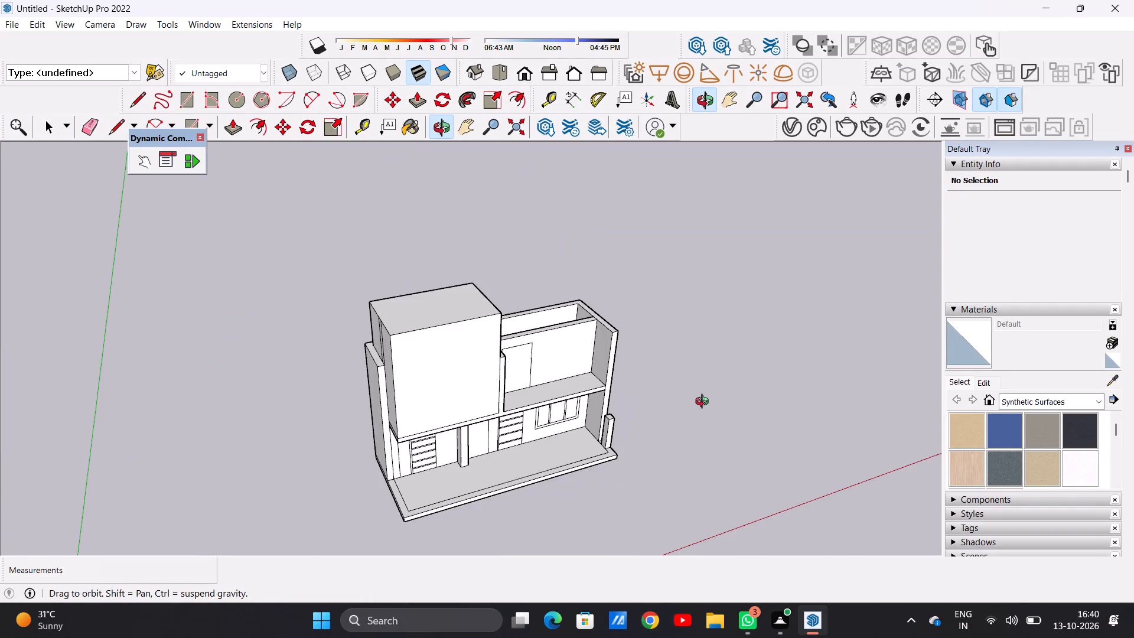
pyautogui.moveTo(705, 403); pyautogui.dragTo(416, 363, button='middle')
pyautogui.scroll(6, 571, 438)
pyautogui.scroll(-2, 550, 398)
pyautogui.moveTo(550, 398); pyautogui.dragTo(579, 392, button='middle')
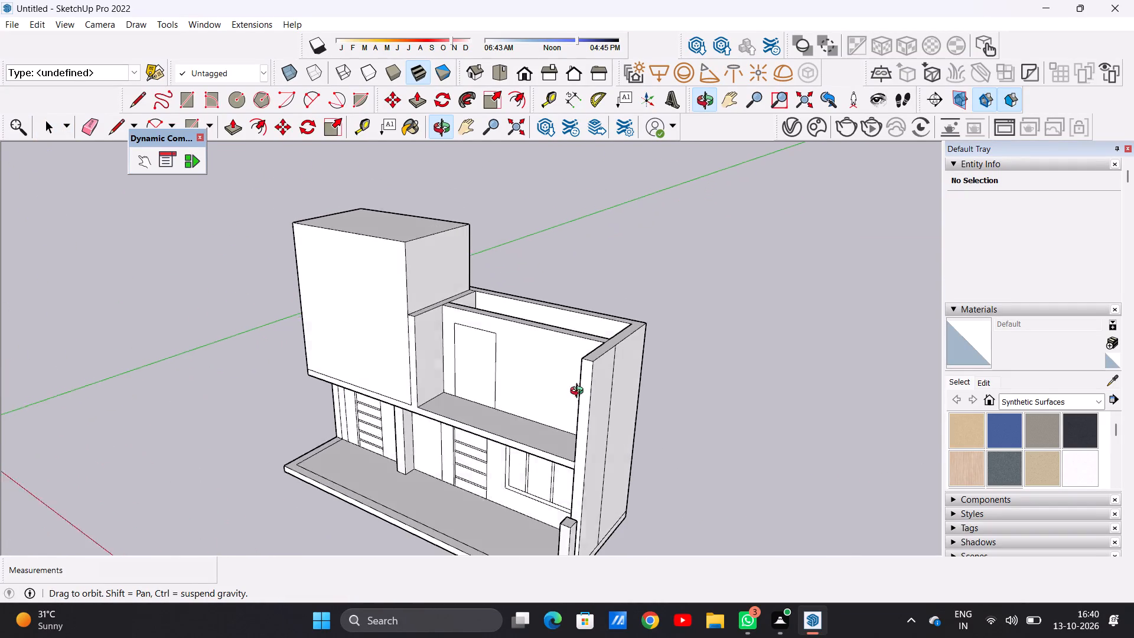
pyautogui.moveTo(579, 392); pyautogui.dragTo(670, 485, button='middle')
pyautogui.scroll(3, 640, 349)
pyautogui.scroll(-1, 640, 349)
pyautogui.scroll(5, 640, 349)
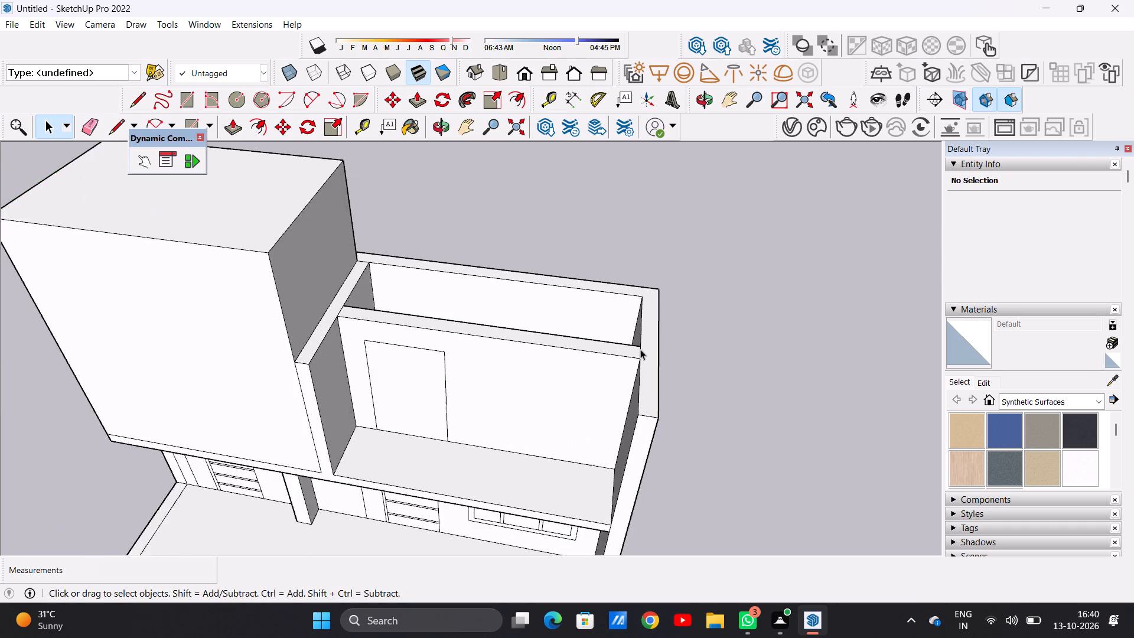
pyautogui.scroll(12, 640, 349)
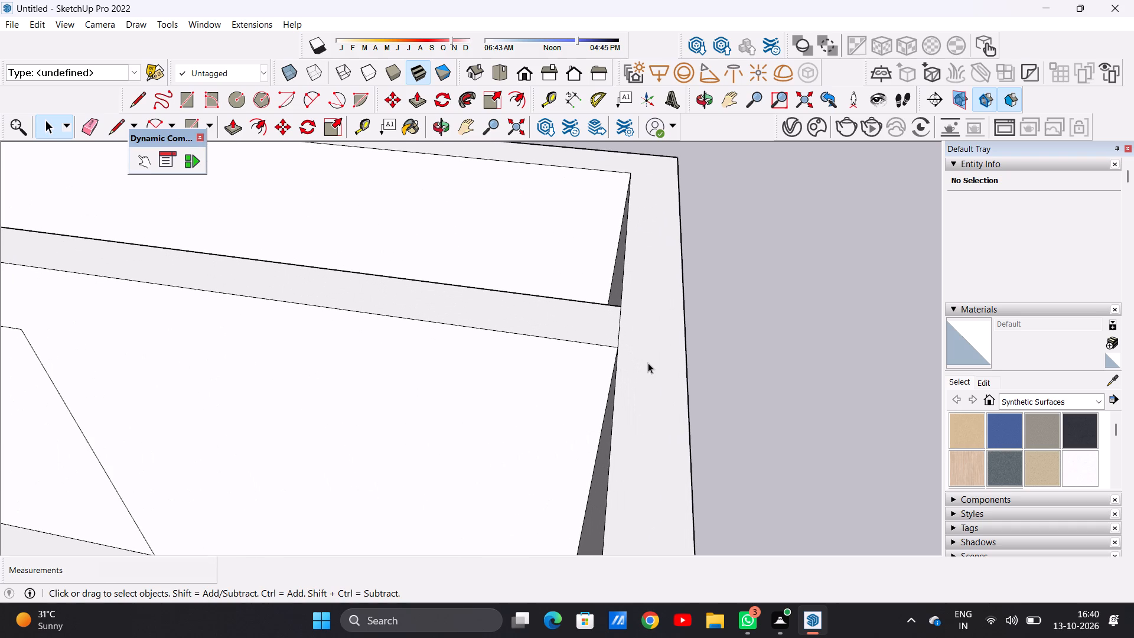
pyautogui.press('l')
pyautogui.scroll(4, 634, 352)
pyautogui.click(608, 350)
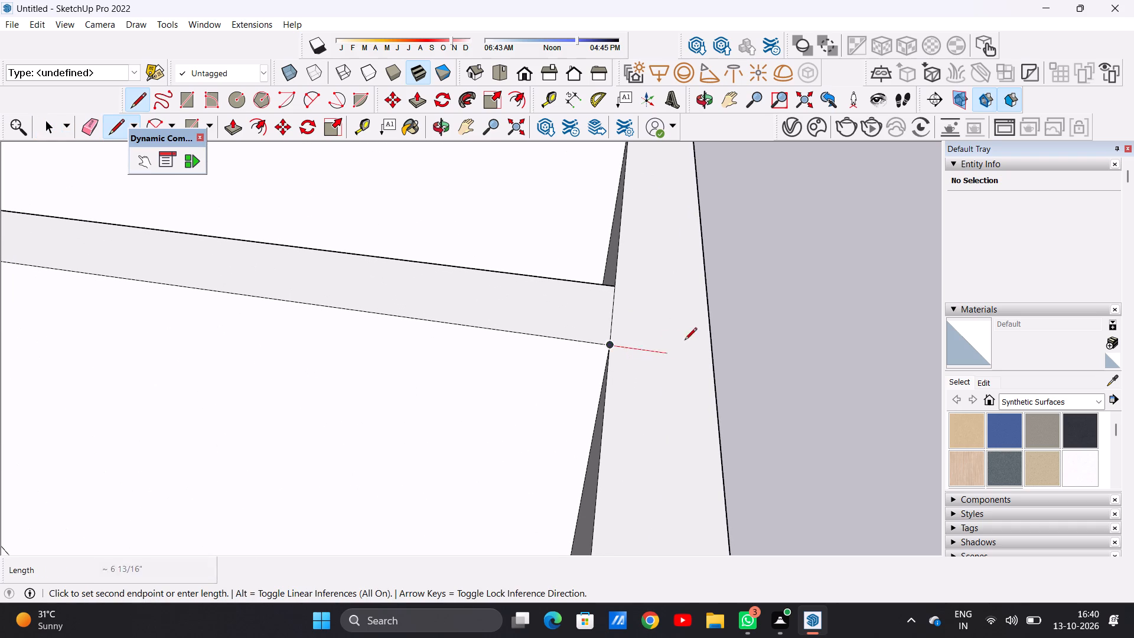
pyautogui.click(711, 359)
pyautogui.press('space')
# Draw a line about 11 7/16" long across the outer side wall's front face, level with the terrace floor.
pyautogui.scroll(-7, 530, 307)
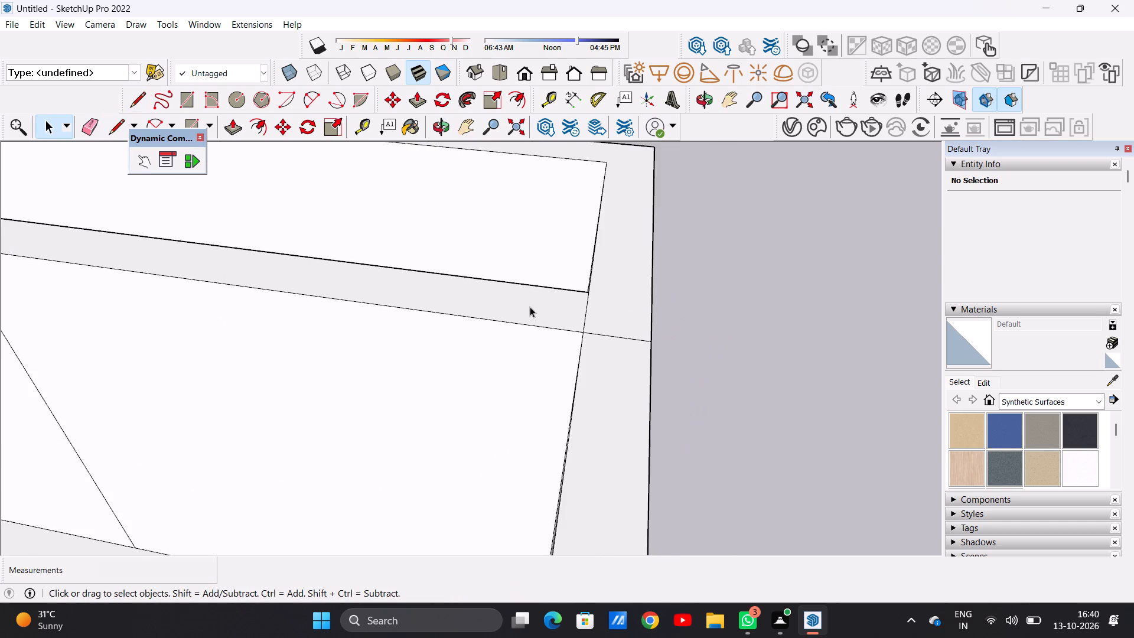
pyautogui.scroll(-13, 530, 307)
pyautogui.scroll(1, 532, 304)
pyautogui.scroll(-5, 550, 399)
pyautogui.moveTo(555, 431); pyautogui.dragTo(663, 331, button='middle')
pyautogui.scroll(4, 617, 438)
pyautogui.scroll(-1, 611, 443)
pyautogui.scroll(1, 569, 429)
pyautogui.scroll(-1, 581, 424)
pyautogui.scroll(9, 590, 424)
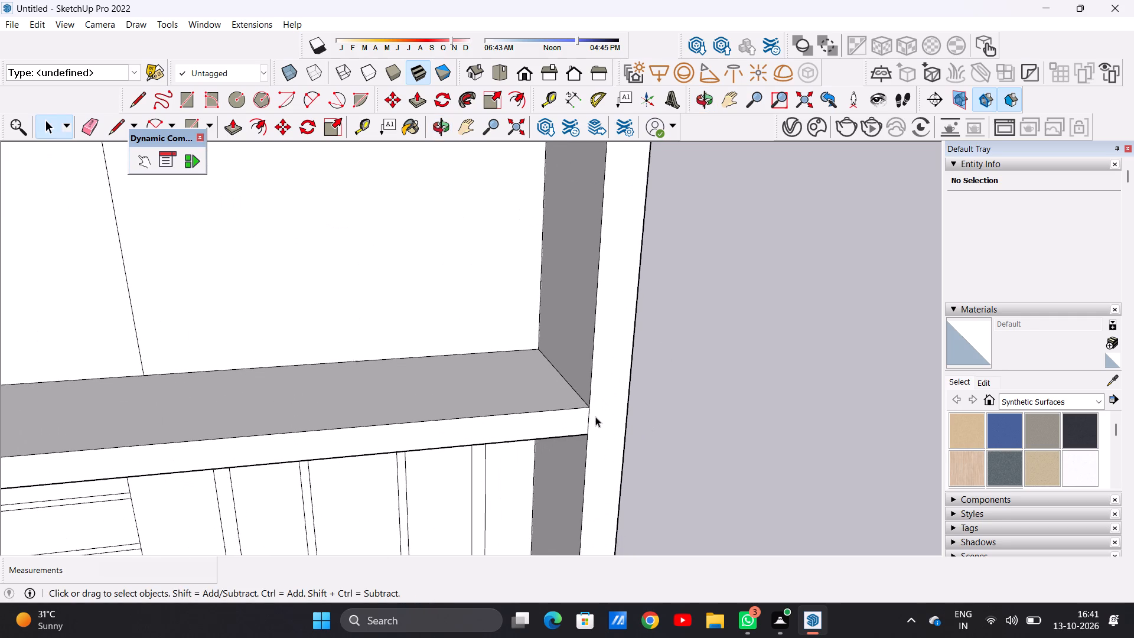
pyautogui.press('l')
pyautogui.scroll(3, 597, 416)
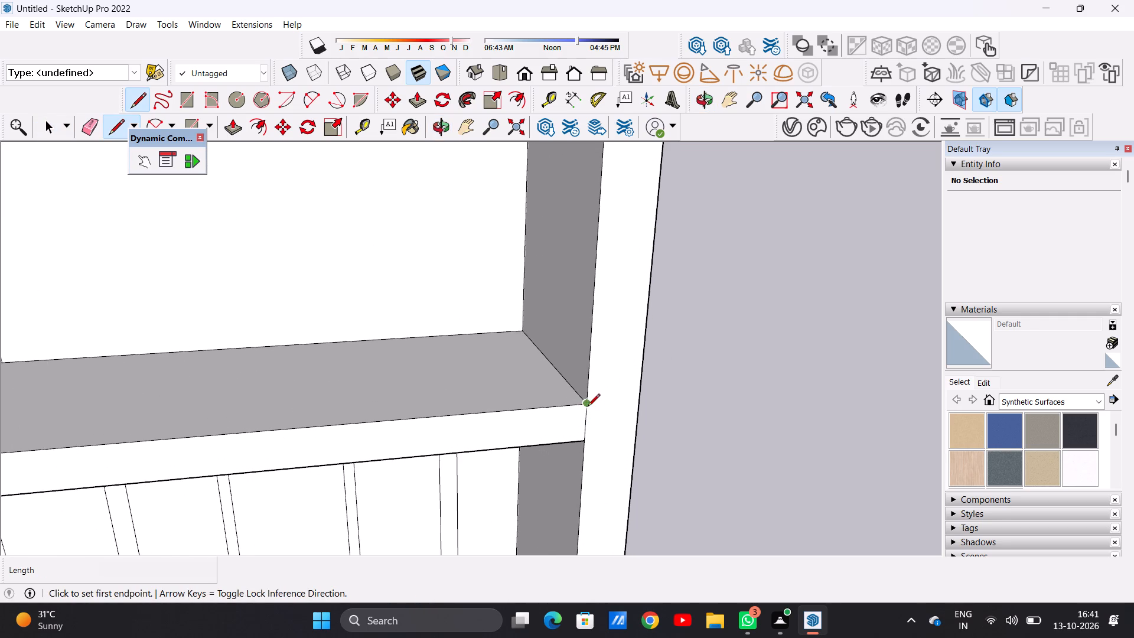
pyautogui.click(587, 407)
pyautogui.click(639, 405)
pyautogui.press('space')
# Push the outer side wall's front face above the line back 3' 5 1/16", leaving a ledge at terrace floor level.
pyautogui.write('p')
pyautogui.click(618, 372)
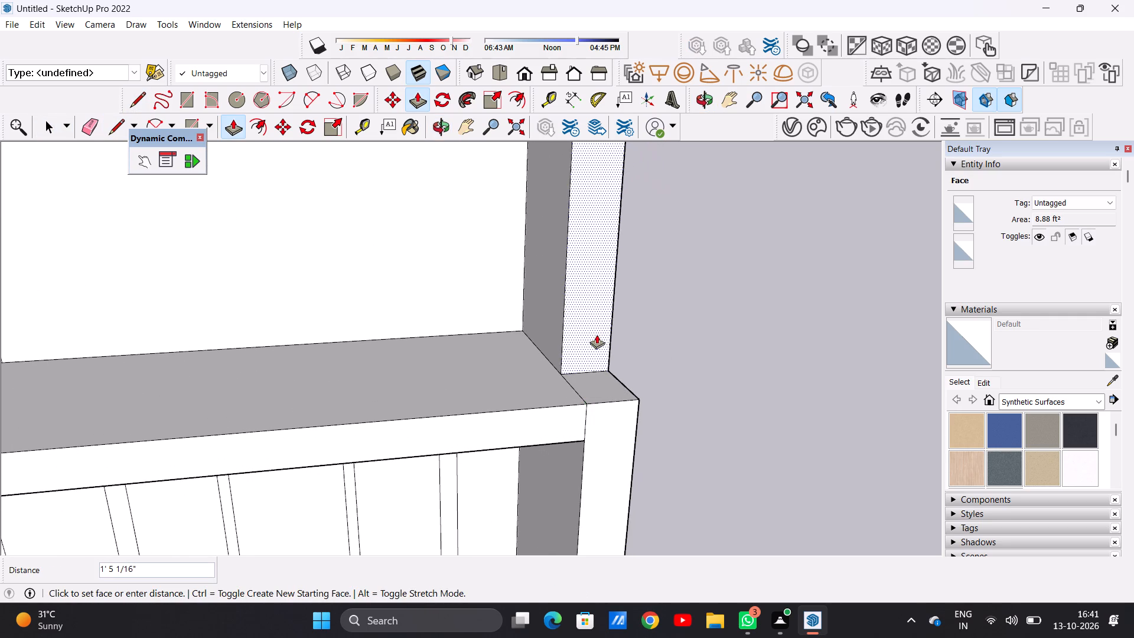
pyautogui.scroll(-11, 597, 334)
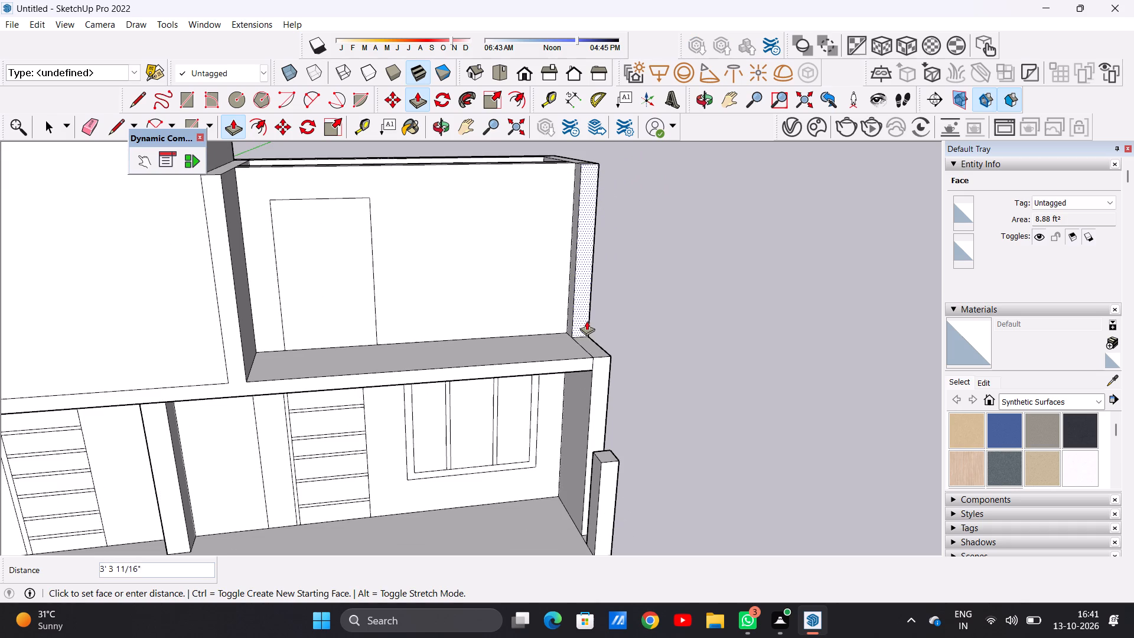
pyautogui.click(585, 321)
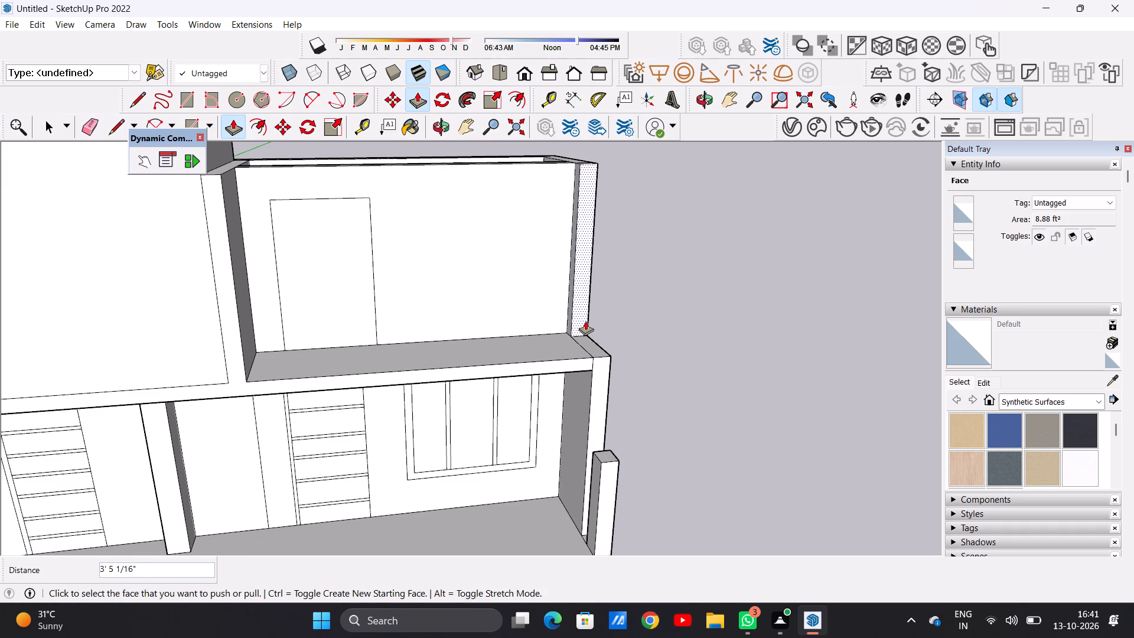
pyautogui.press('space')
# Draw a line across the exposed side-wall ledge near its front edge, marking off a narrow strip for a post.
pyautogui.scroll(-5, 482, 380)
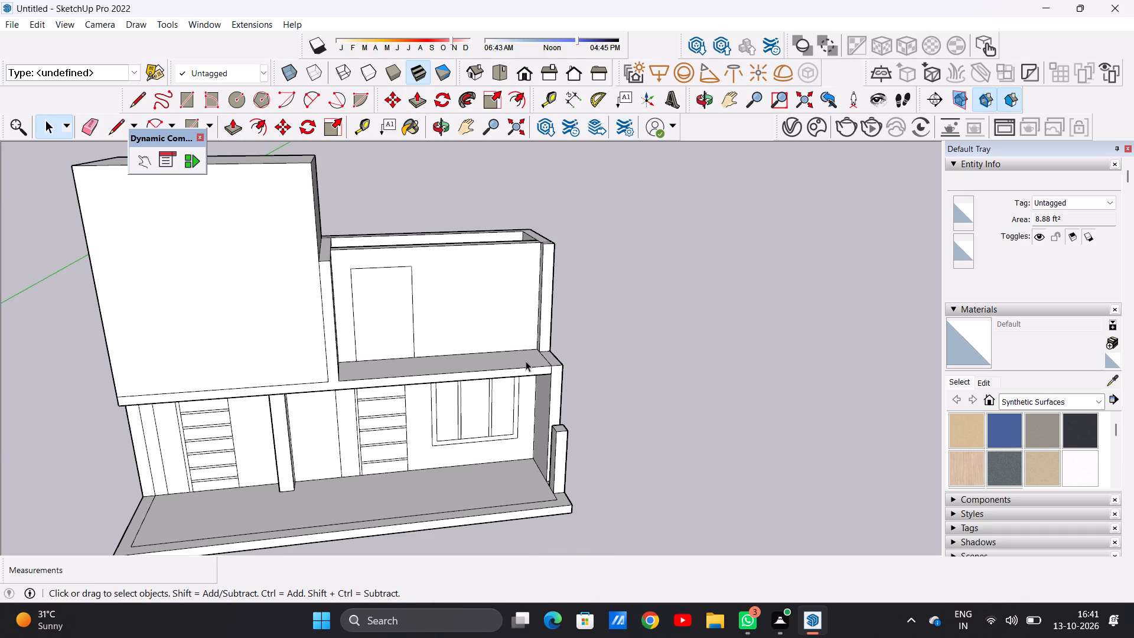
pyautogui.scroll(-2, 526, 361)
pyautogui.moveTo(666, 347); pyautogui.dragTo(585, 360, button='middle')
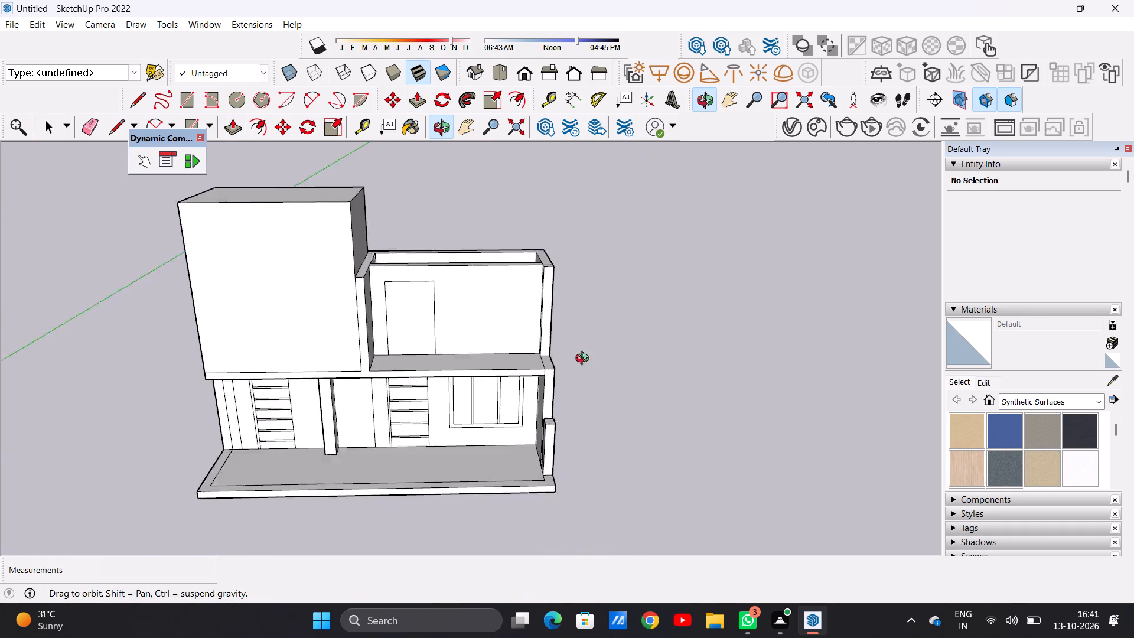
pyautogui.moveTo(585, 360); pyautogui.dragTo(608, 506, button='middle')
pyautogui.scroll(2, 543, 370)
pyautogui.scroll(-1, 543, 370)
pyautogui.scroll(1, 543, 370)
pyautogui.scroll(-1, 543, 370)
pyautogui.scroll(4, 543, 370)
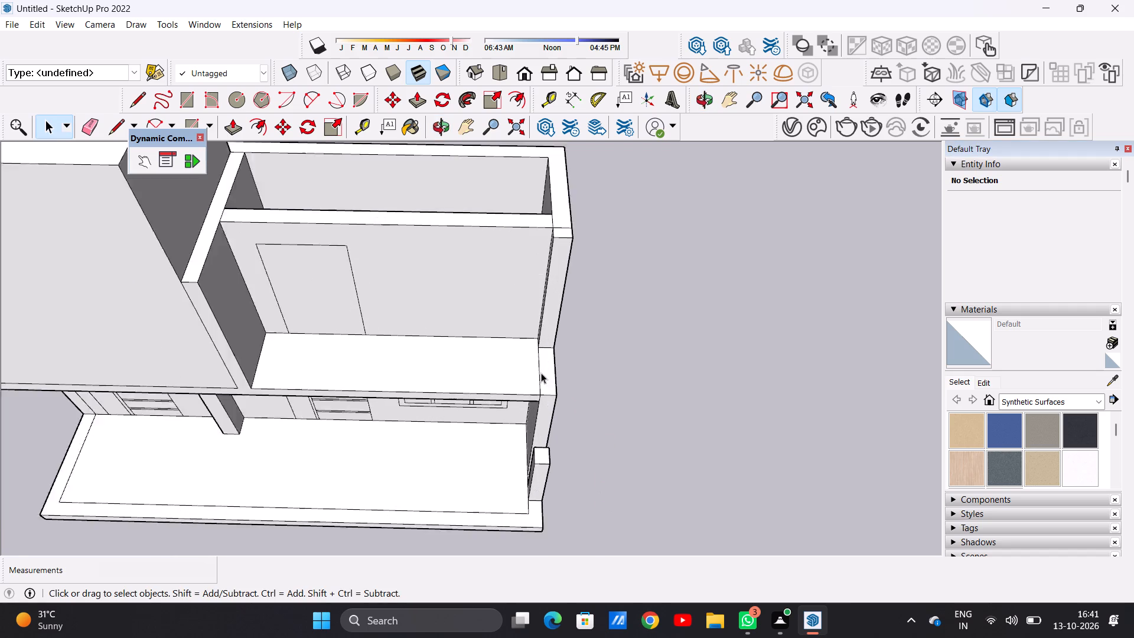
pyautogui.scroll(7, 541, 373)
pyautogui.scroll(-1, 540, 385)
pyautogui.scroll(3, 540, 385)
pyautogui.press('l')
pyautogui.scroll(1, 549, 409)
pyautogui.scroll(-2, 549, 409)
pyautogui.scroll(2, 549, 409)
pyautogui.click(537, 389)
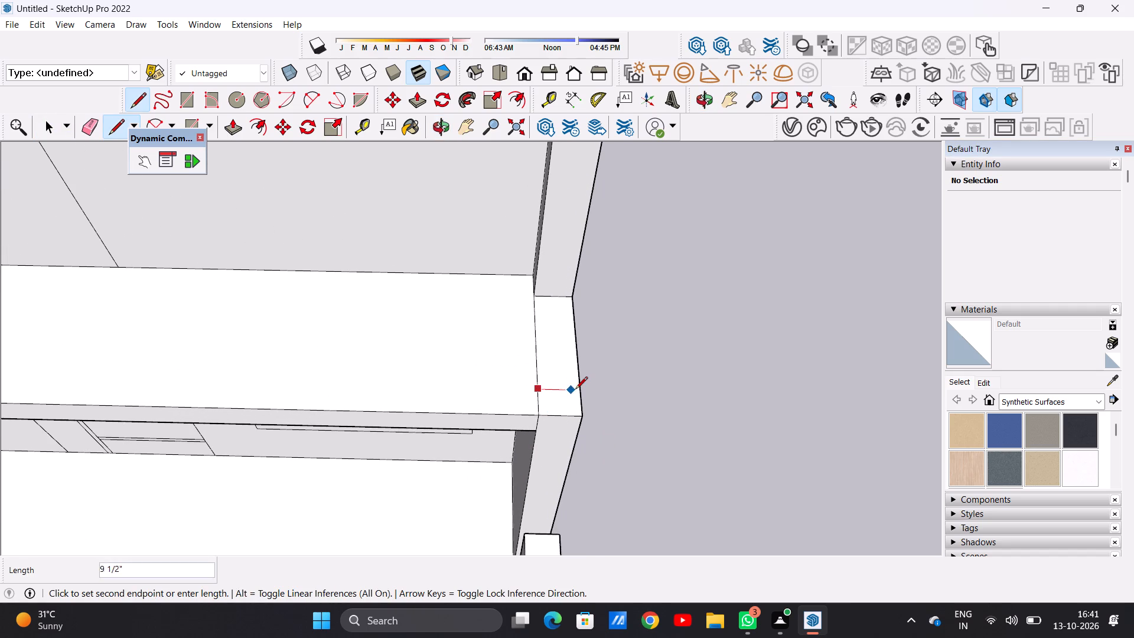
pyautogui.click(579, 390)
pyautogui.press('space')
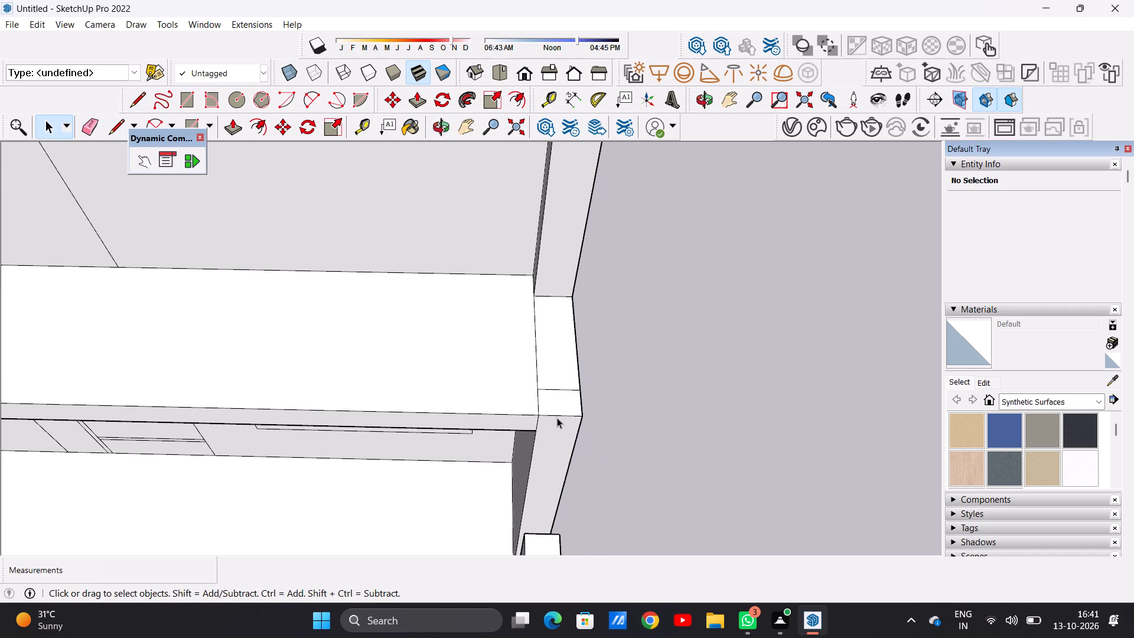
# Pull the narrow front strip of the ledge up 9' 3 5/8" as a post, level with the terrace wall top.
pyautogui.scroll(1, 557, 418)
pyautogui.press('p')
pyautogui.click(554, 396)
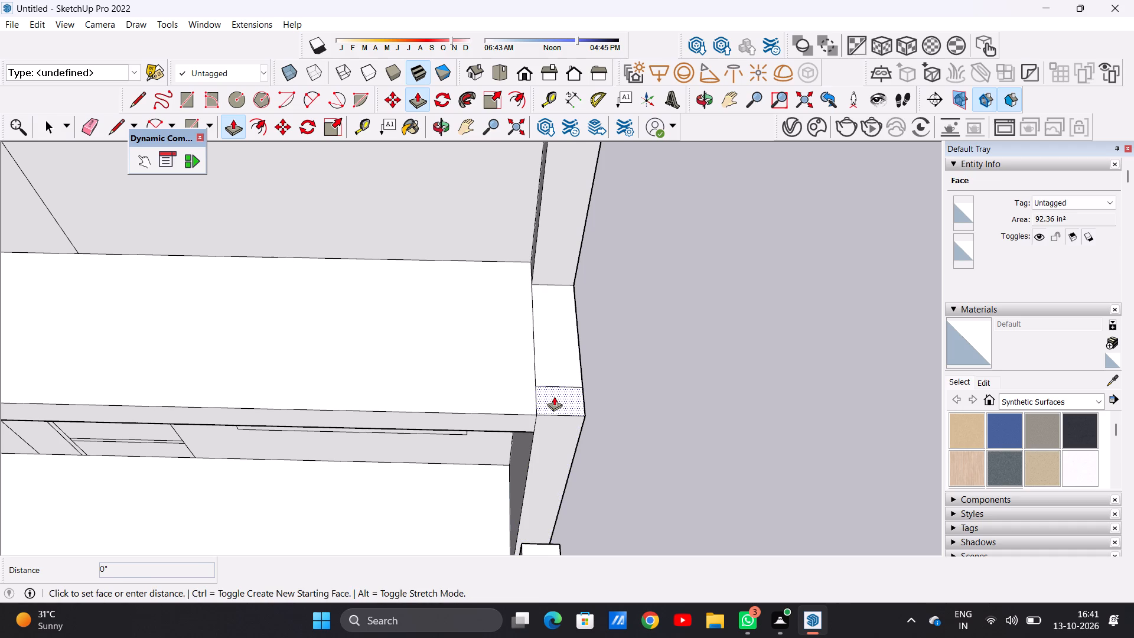
pyautogui.scroll(-2, 561, 263)
pyautogui.scroll(1, 561, 263)
pyautogui.scroll(-9, 561, 263)
pyautogui.scroll(1, 556, 275)
pyautogui.scroll(-9, 556, 275)
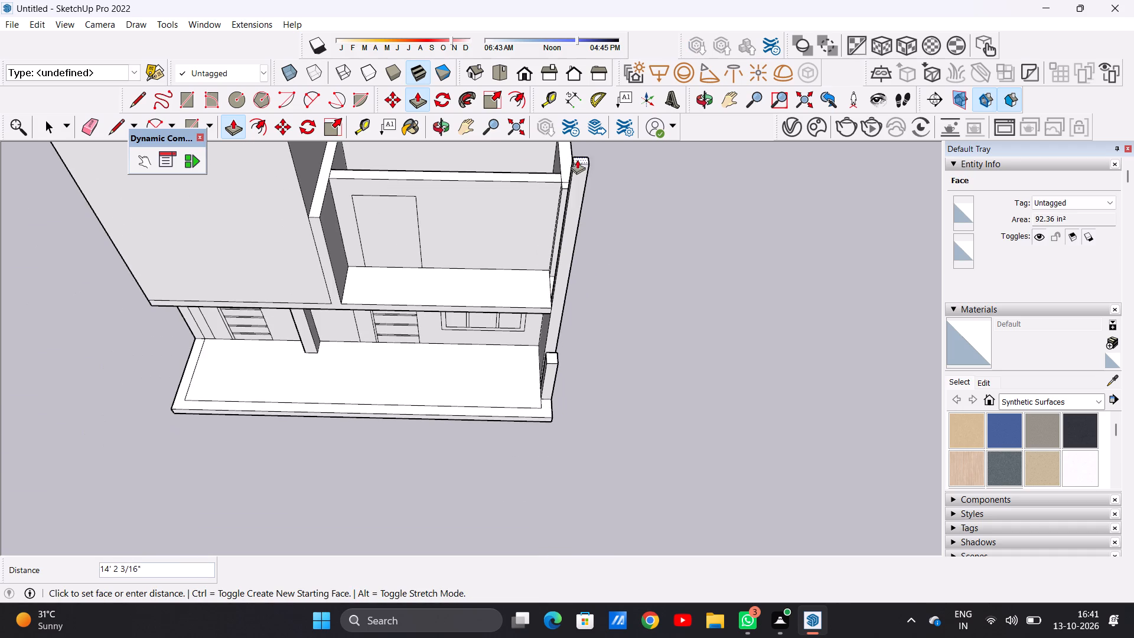
pyautogui.scroll(9, 575, 180)
pyautogui.click(558, 174)
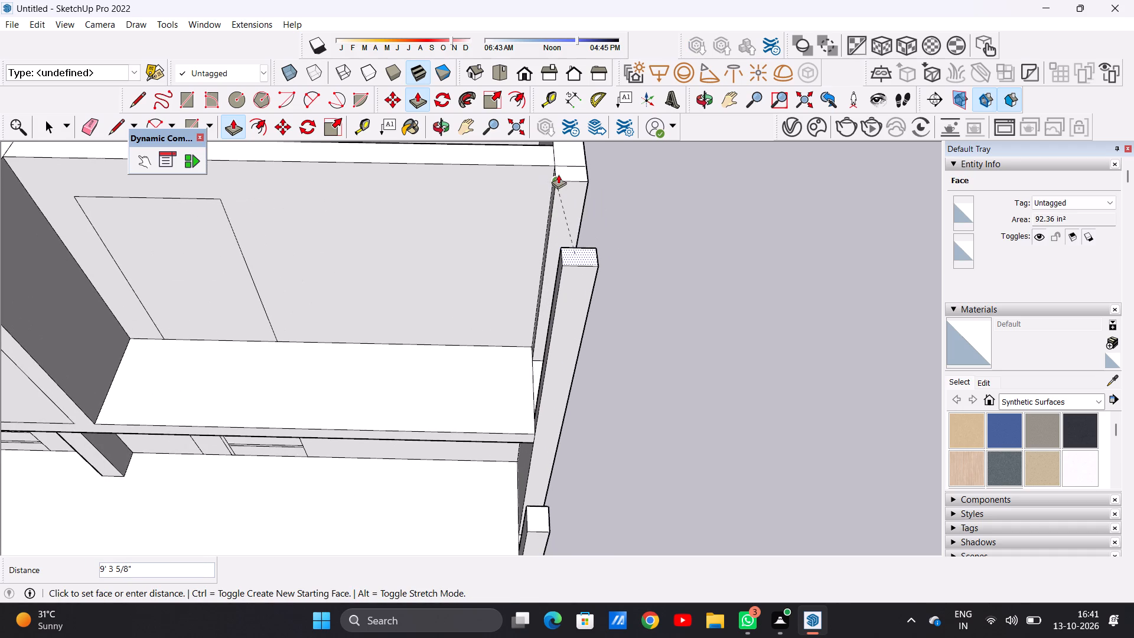
pyautogui.press('space')
# Pull the ledge between the front post and the set-back side wall up 4' 3/8" as a parapet, creating a new starting face.
pyautogui.scroll(-11, 576, 272)
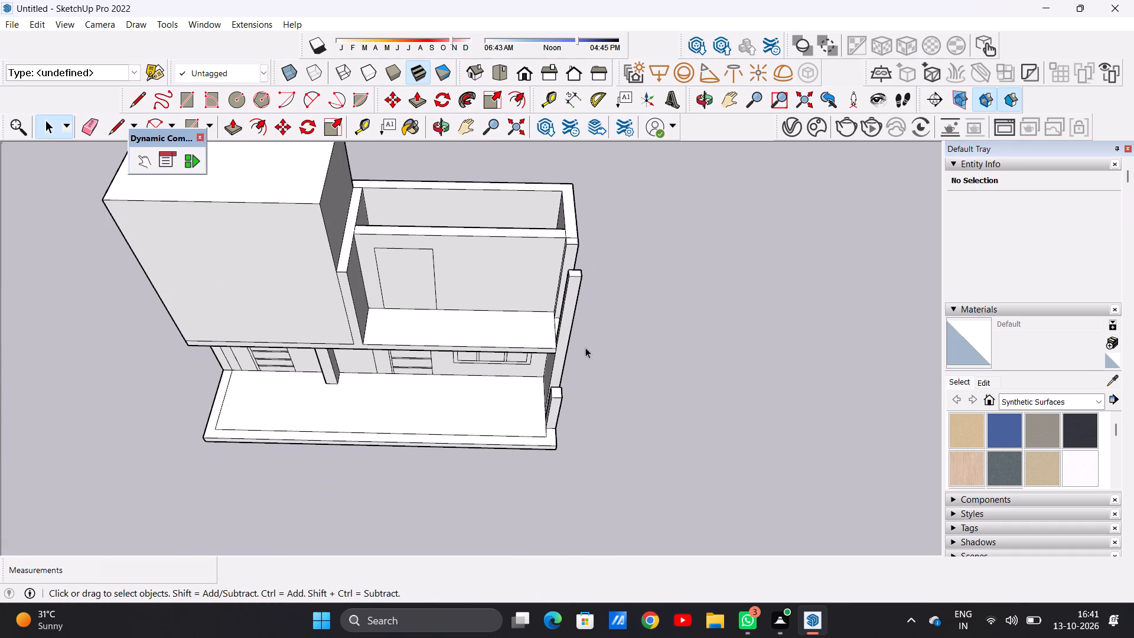
pyautogui.moveTo(587, 350); pyautogui.dragTo(242, 190, button='middle')
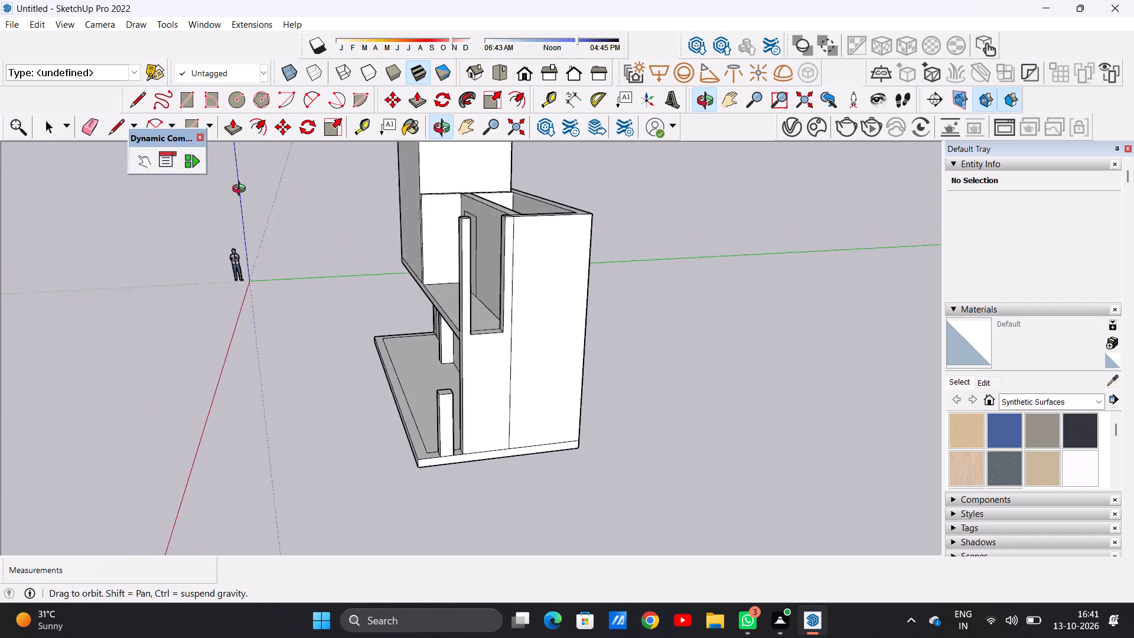
pyautogui.moveTo(242, 190); pyautogui.dragTo(230, 192, button='middle')
pyautogui.scroll(5, 490, 305)
pyautogui.moveTo(482, 338); pyautogui.dragTo(501, 379, button='middle')
pyautogui.scroll(1, 507, 425)
pyautogui.scroll(-1, 507, 425)
pyautogui.scroll(1, 507, 425)
pyautogui.scroll(-1, 507, 425)
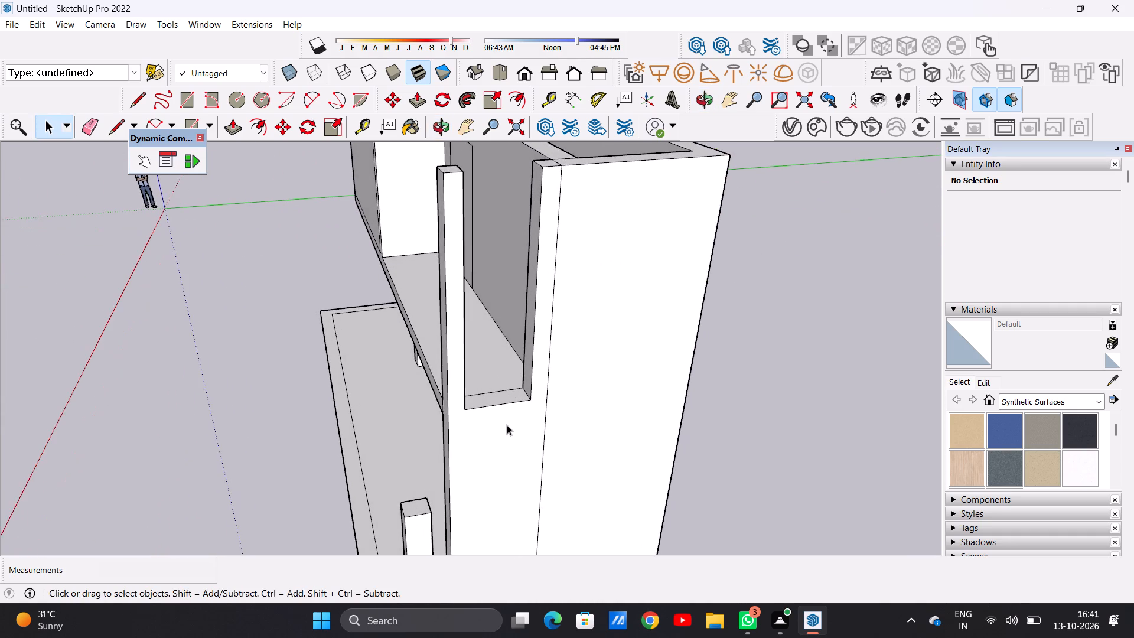
pyautogui.scroll(1, 507, 425)
pyautogui.press('p')
pyautogui.scroll(6, 510, 380)
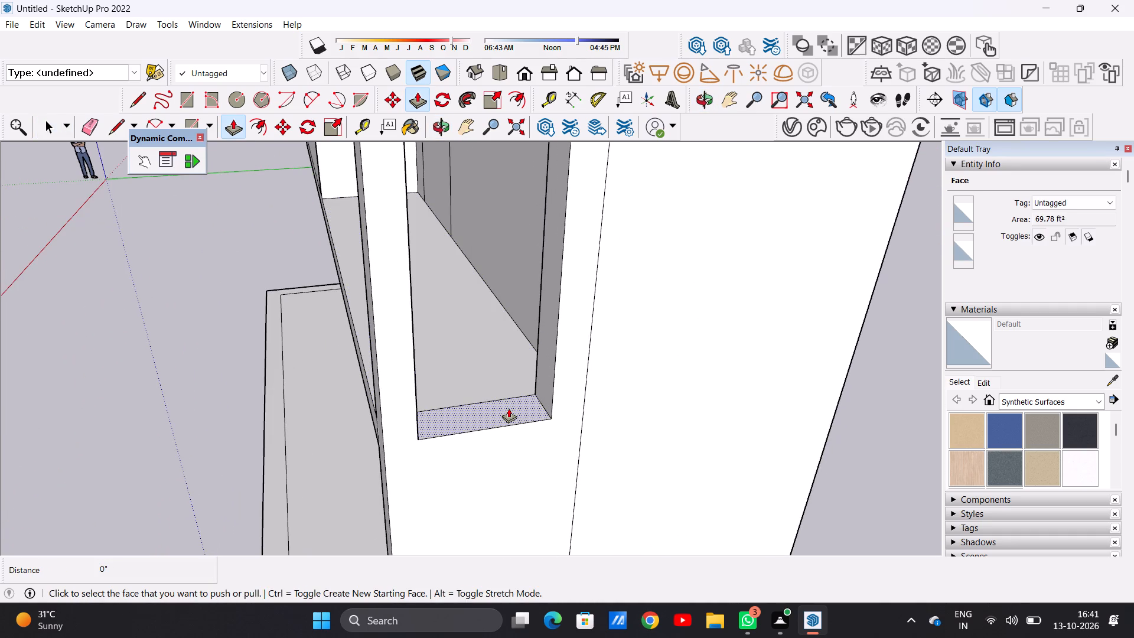
pyautogui.click(509, 408)
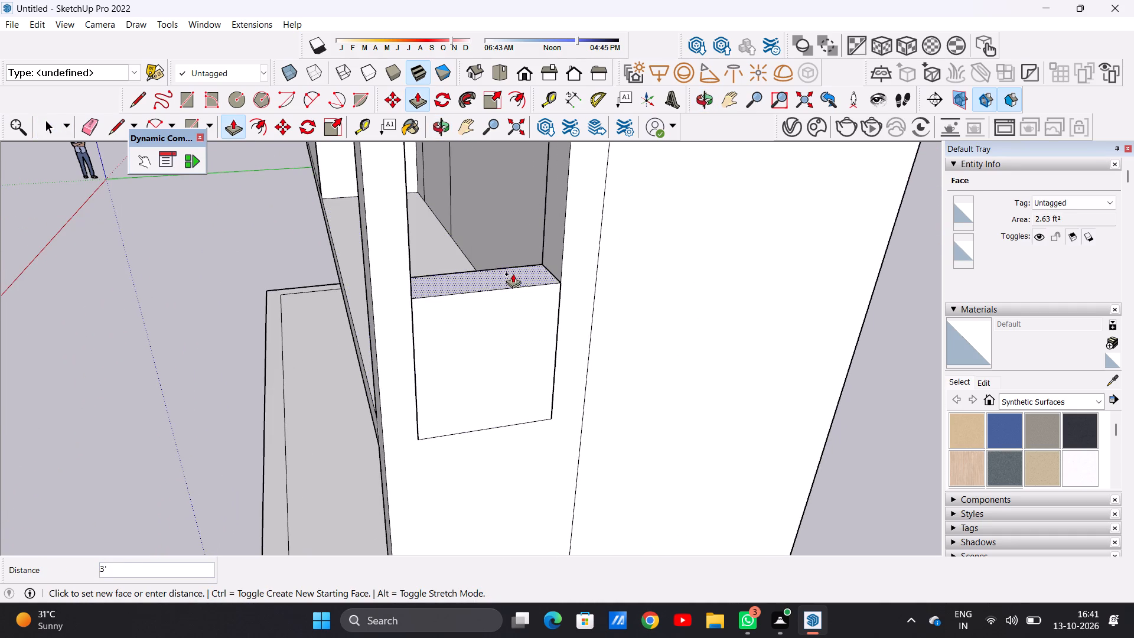
pyautogui.scroll(-10, 513, 274)
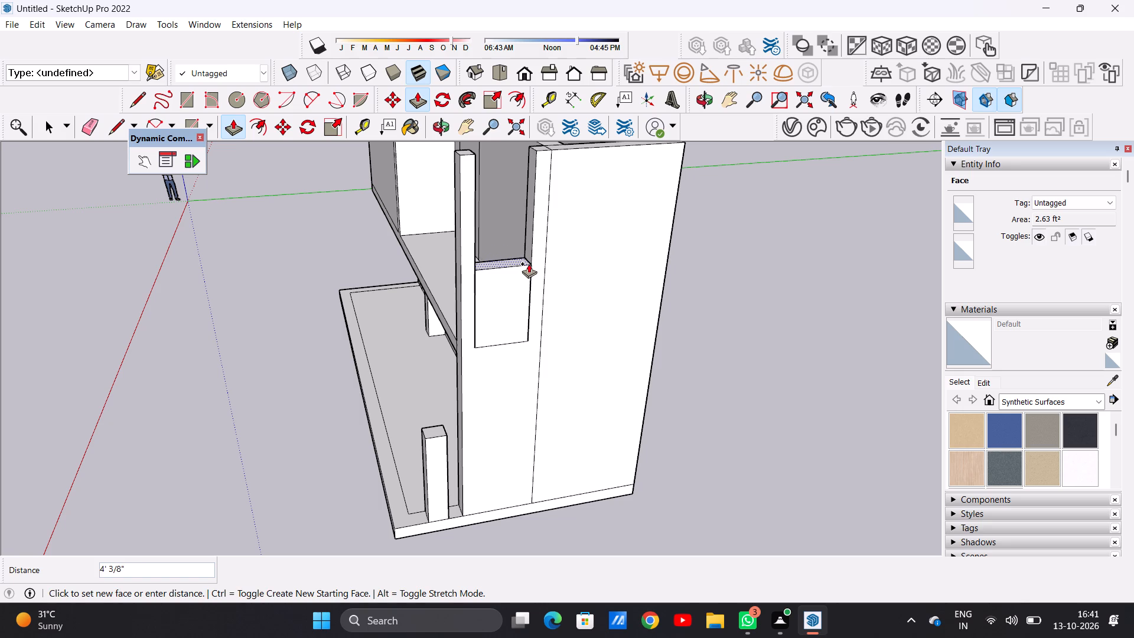
pyautogui.click(529, 264)
pyautogui.press('space')
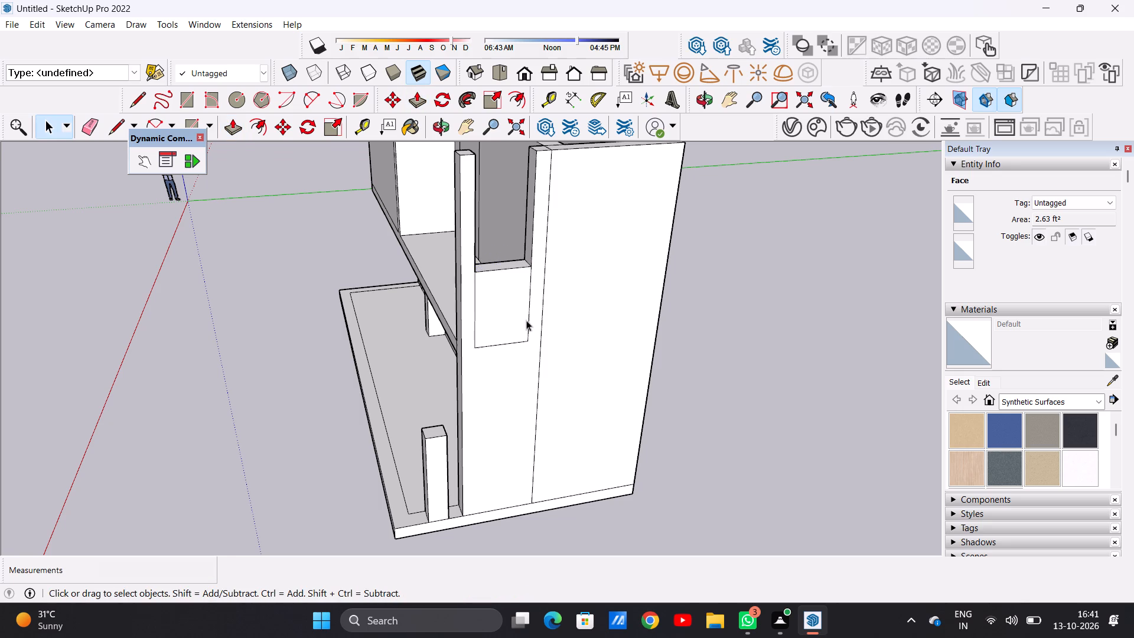
# Draw a line about 11 7/16" long across the set-back side wall's end face, a little below its top.
pyautogui.scroll(-7, 527, 338)
pyautogui.moveTo(455, 327); pyautogui.dragTo(545, 324, button='middle')
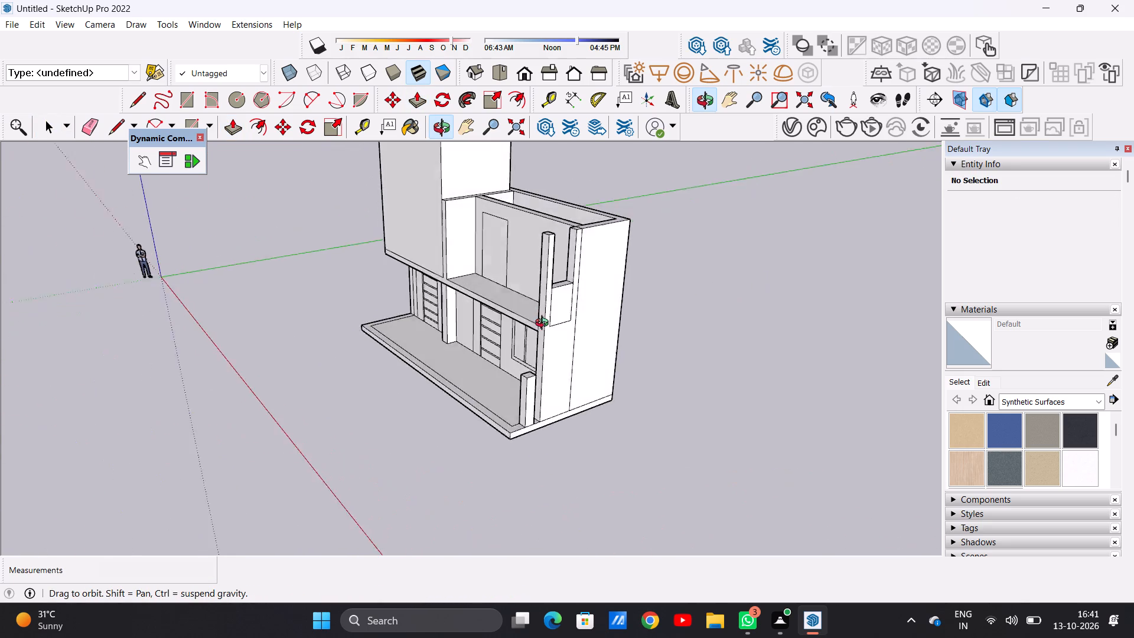
pyautogui.moveTo(545, 324); pyautogui.dragTo(564, 362, button='middle')
pyautogui.scroll(6, 575, 270)
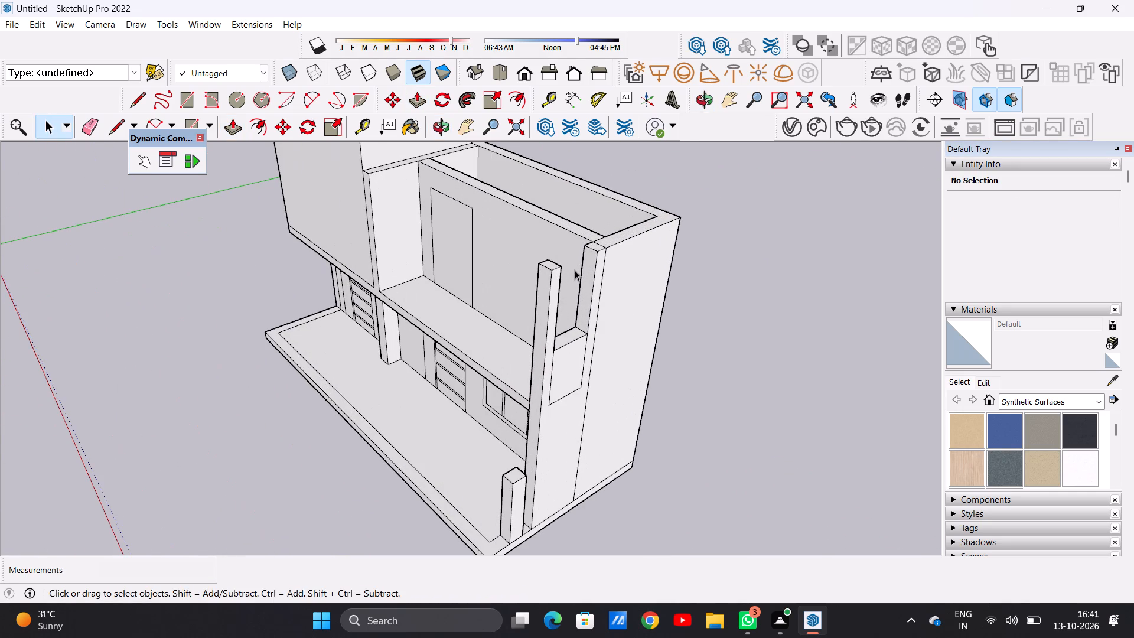
pyautogui.scroll(4, 573, 268)
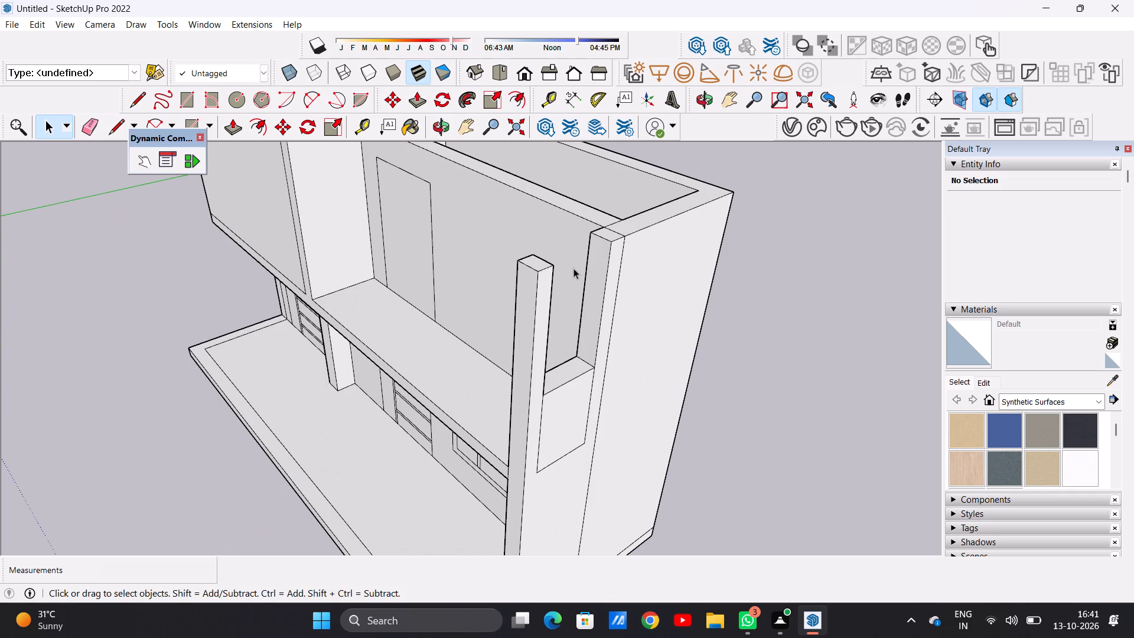
pyautogui.press('l')
pyautogui.scroll(5, 591, 252)
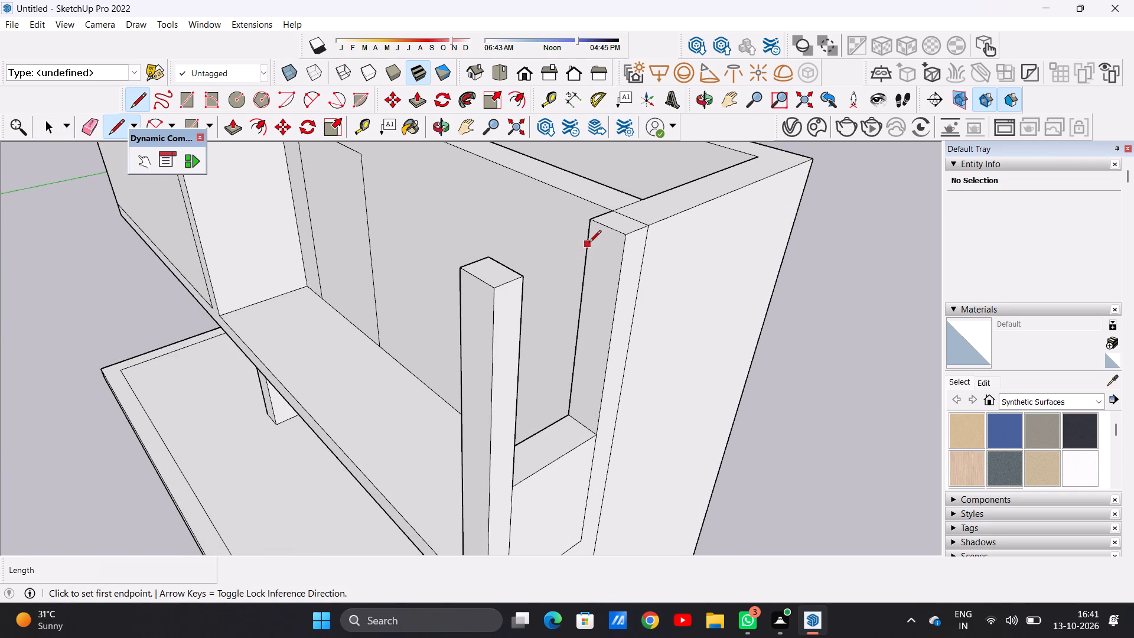
pyautogui.click(589, 243)
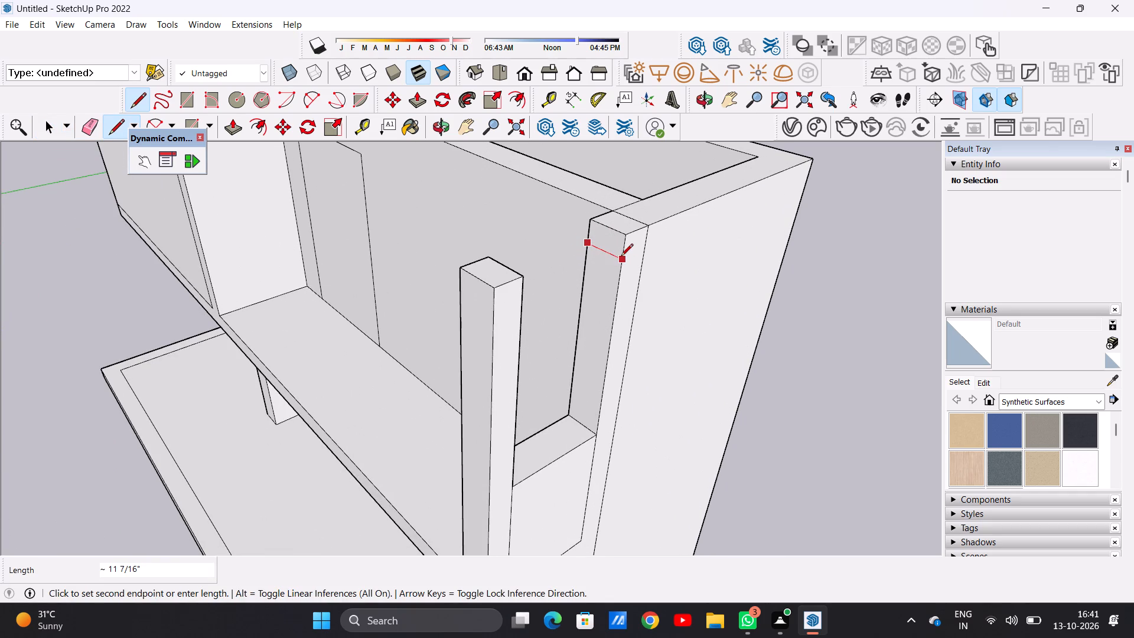
pyautogui.click(621, 257)
pyautogui.press('space')
# Pull the top strip of the set-back side wall's end face about 2' 9" forward to the front post as a beam.
pyautogui.write('p')
pyautogui.click(618, 231)
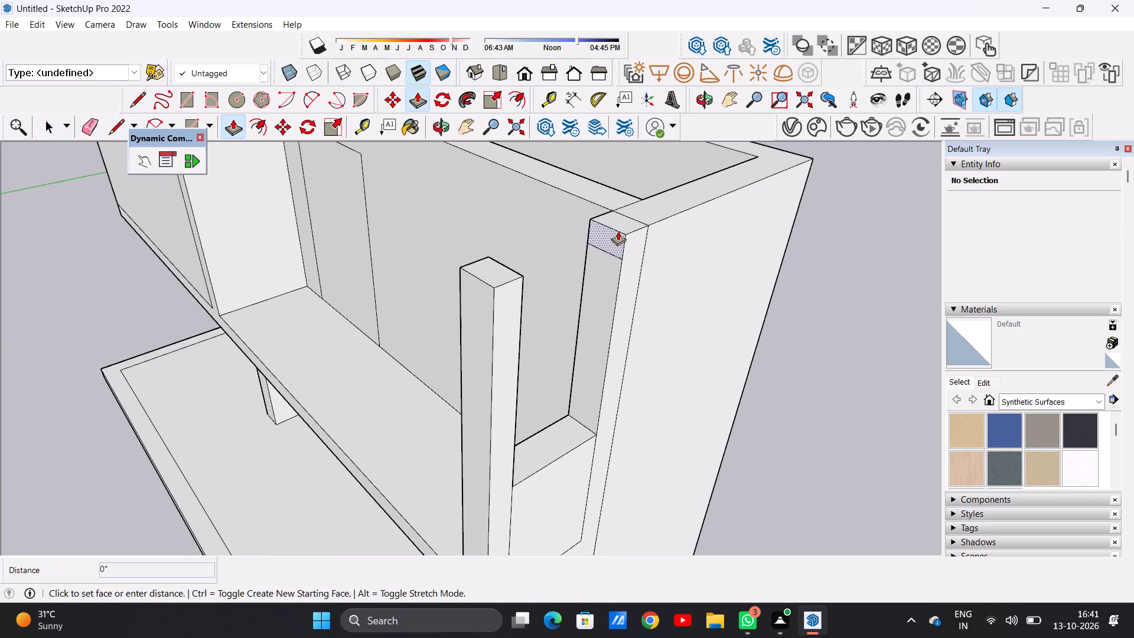
pyautogui.scroll(-3, 547, 252)
pyautogui.moveTo(561, 269); pyautogui.dragTo(417, 259, button='middle')
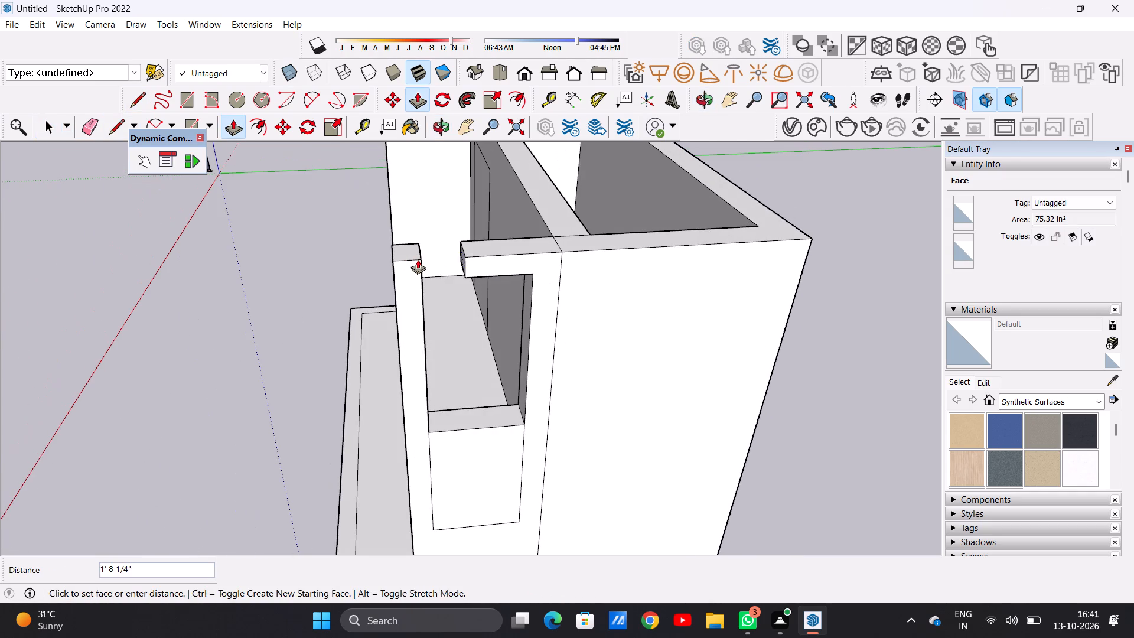
pyautogui.scroll(3, 421, 259)
pyautogui.scroll(-1, 421, 259)
pyautogui.click(419, 248)
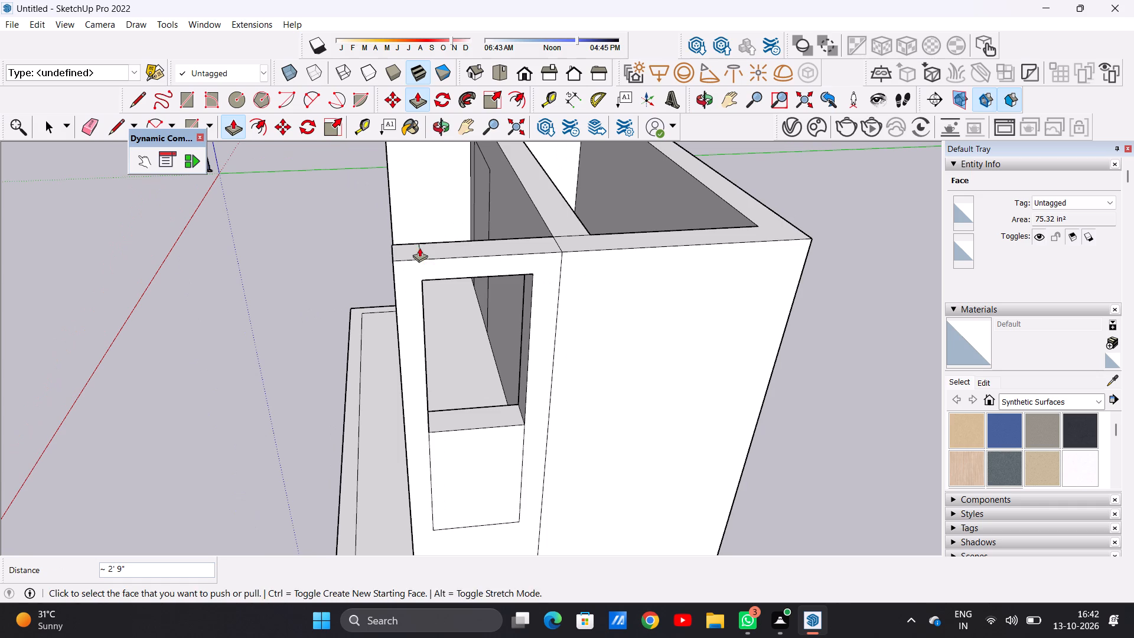
pyautogui.press('space')
# Examine the villa from the front and side, checking the framed side opening and the upper terrace.
pyautogui.scroll(-6, 481, 343)
pyautogui.moveTo(412, 333); pyautogui.dragTo(785, 307, button='middle')
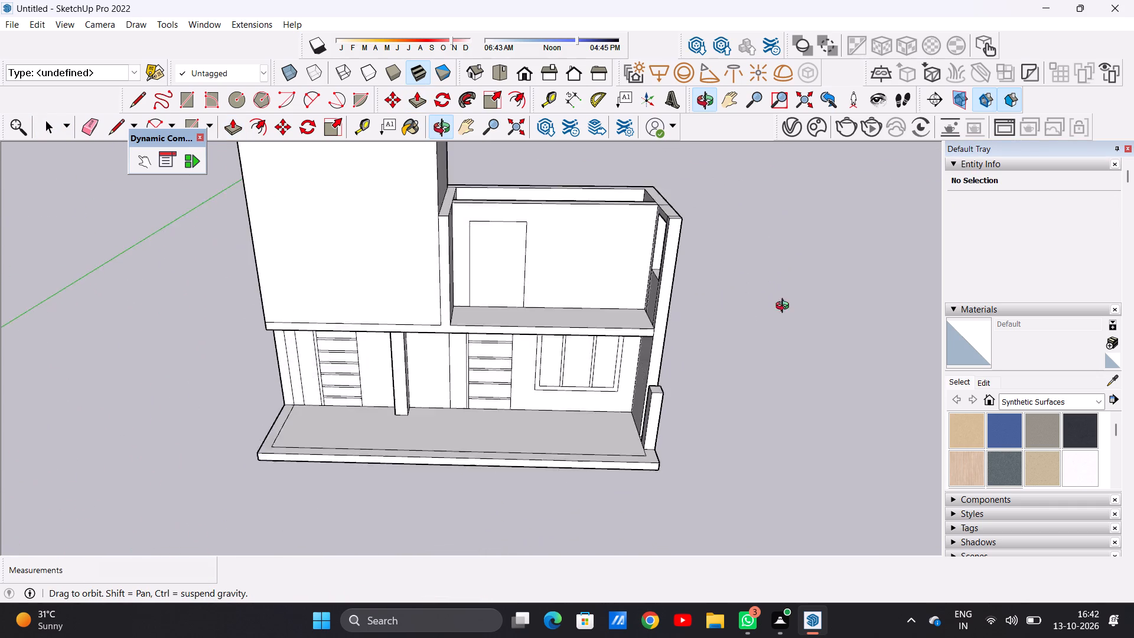
pyautogui.moveTo(785, 307); pyautogui.dragTo(491, 264, button='middle')
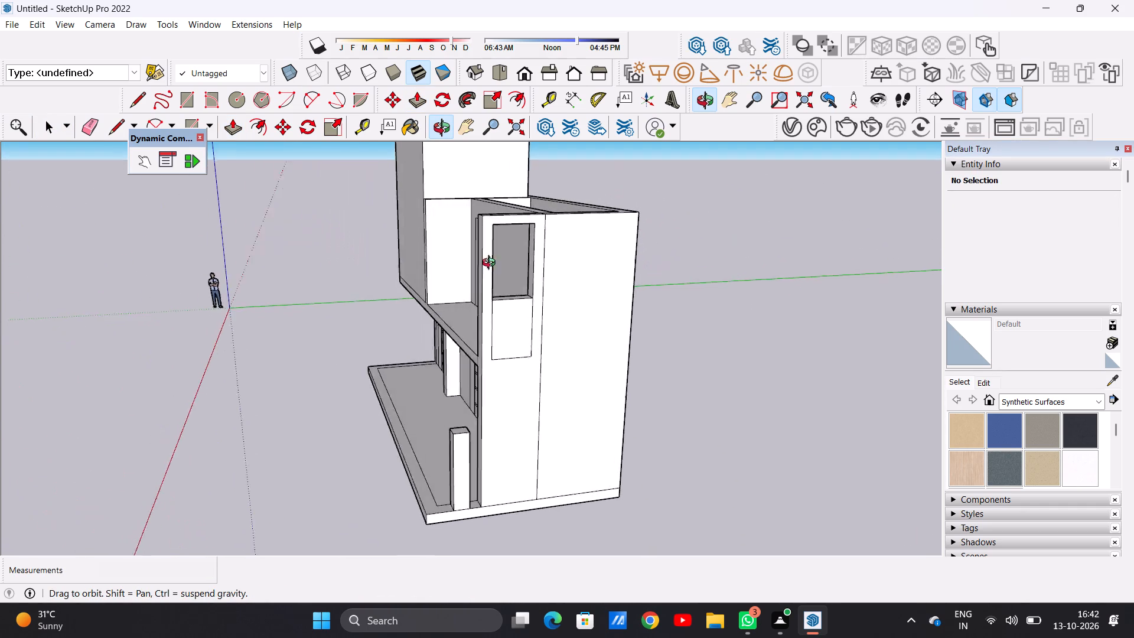
pyautogui.moveTo(491, 264); pyautogui.dragTo(771, 240, button='middle')
pyautogui.scroll(3, 466, 274)
pyautogui.scroll(-1, 466, 274)
pyautogui.scroll(2, 466, 274)
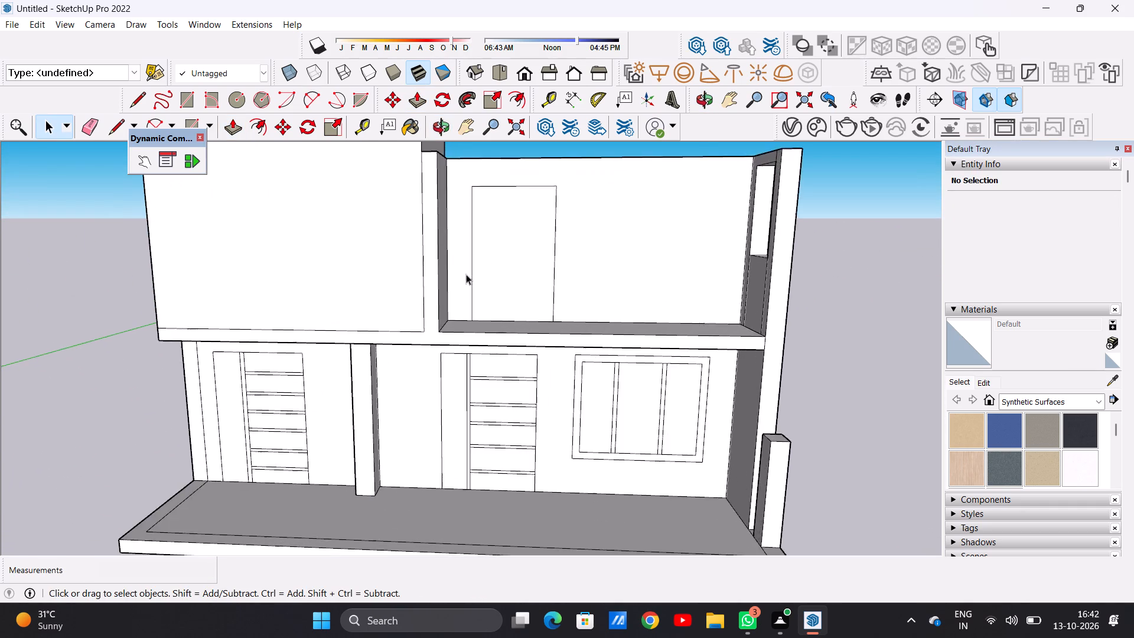
pyautogui.scroll(-8, 466, 274)
pyautogui.scroll(4, 539, 249)
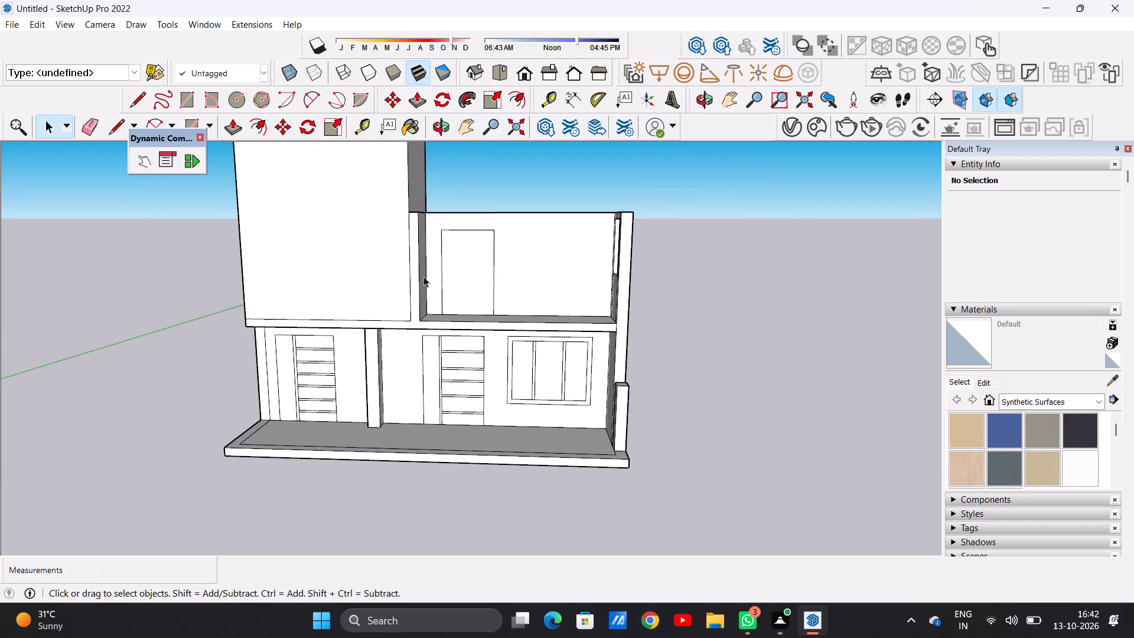
pyautogui.scroll(4, 448, 275)
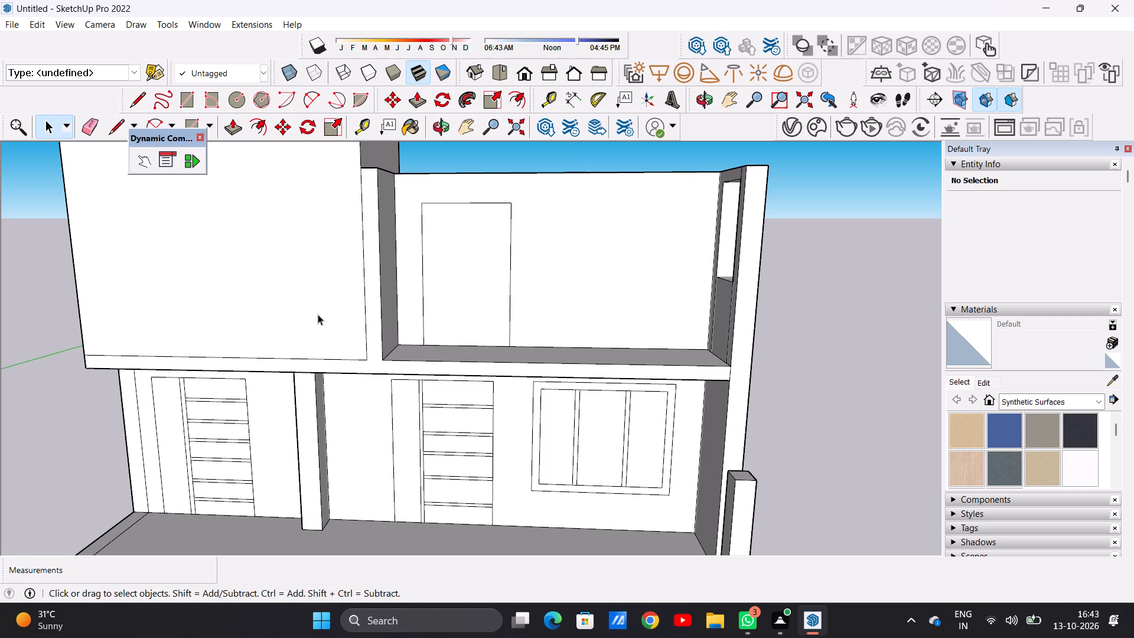
pyautogui.scroll(-6, 447, 322)
pyautogui.scroll(-2, 498, 330)
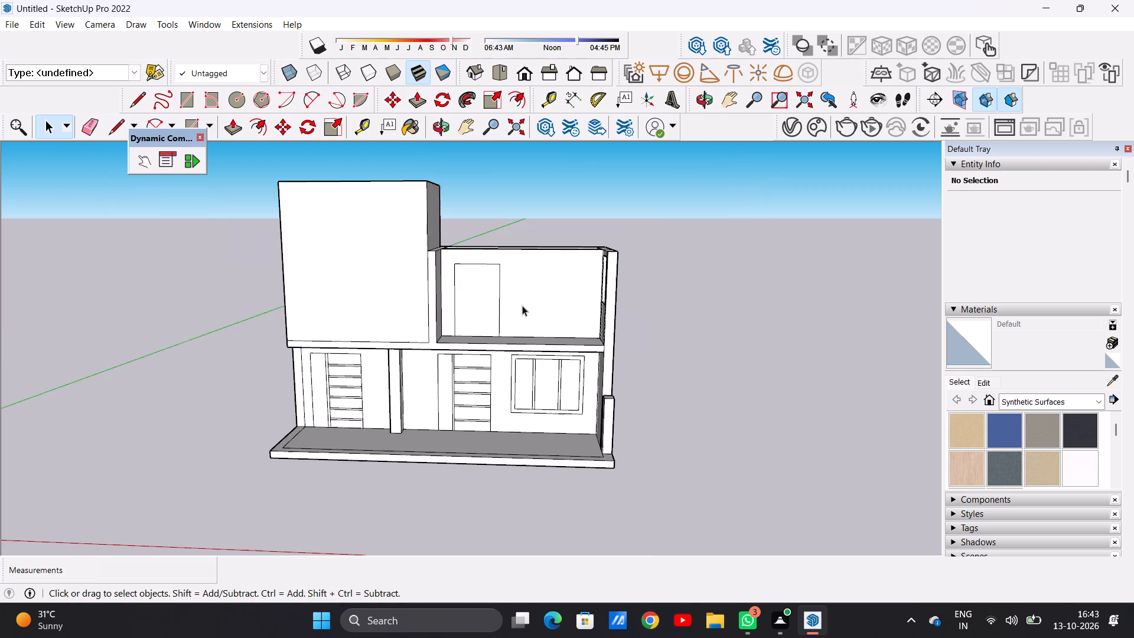
pyautogui.scroll(-1, 522, 305)
pyautogui.scroll(9, 470, 298)
pyautogui.moveTo(483, 319); pyautogui.dragTo(484, 289, button='middle')
# Draw a vertical line about 7' 9 1/8" long down the terrace door, roughly a third of its width from the left edge.
pyautogui.scroll(2, 484, 289)
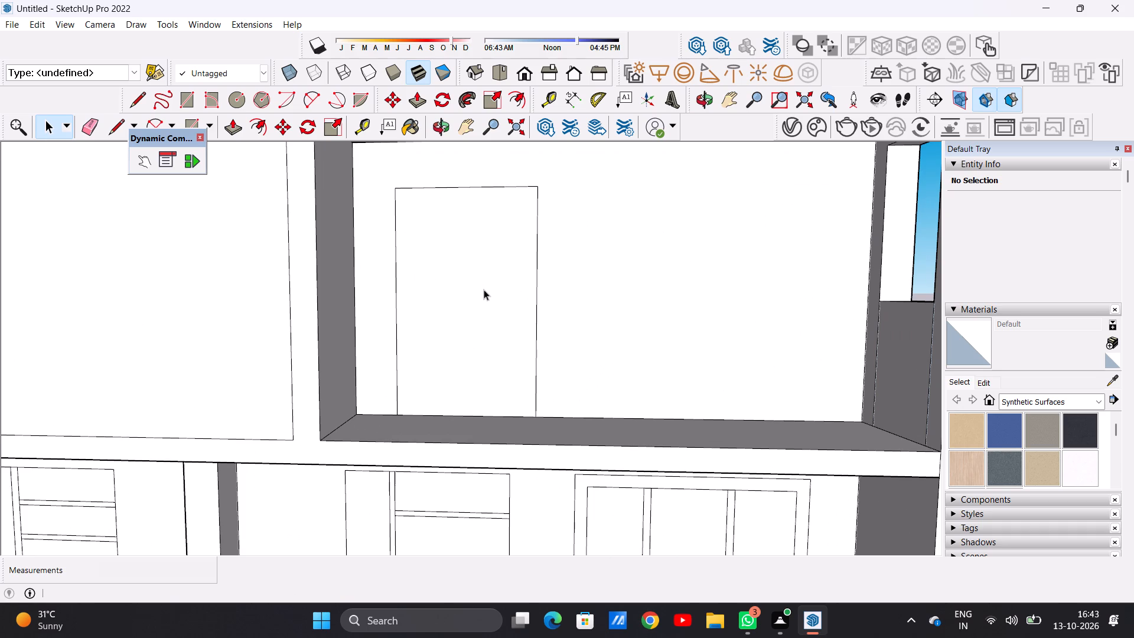
pyautogui.scroll(3, 426, 331)
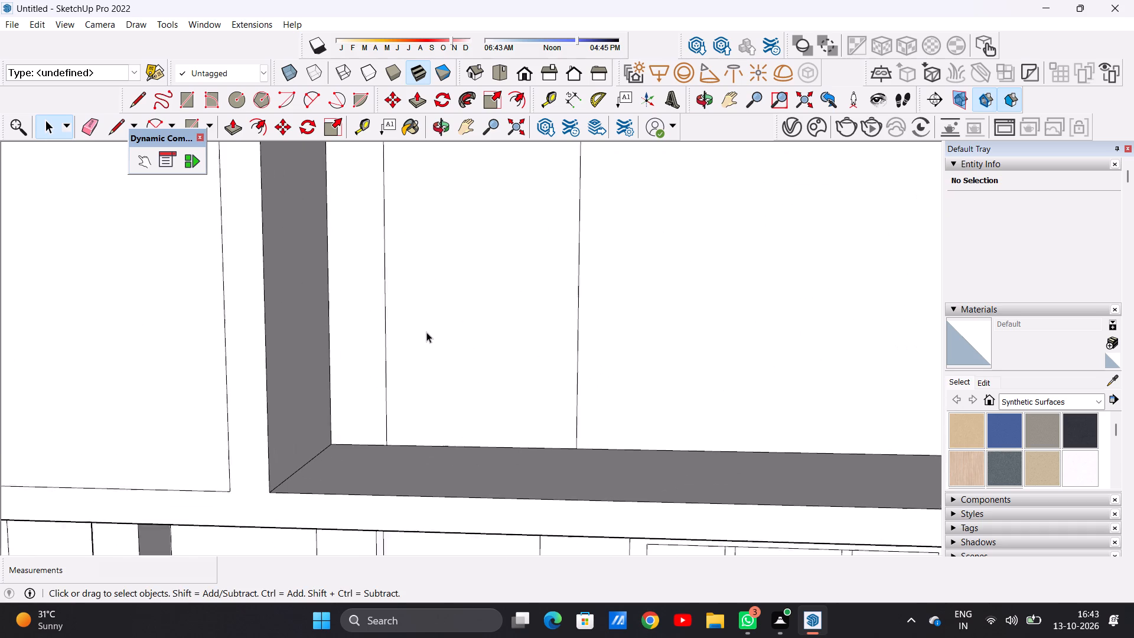
pyautogui.scroll(1, 426, 332)
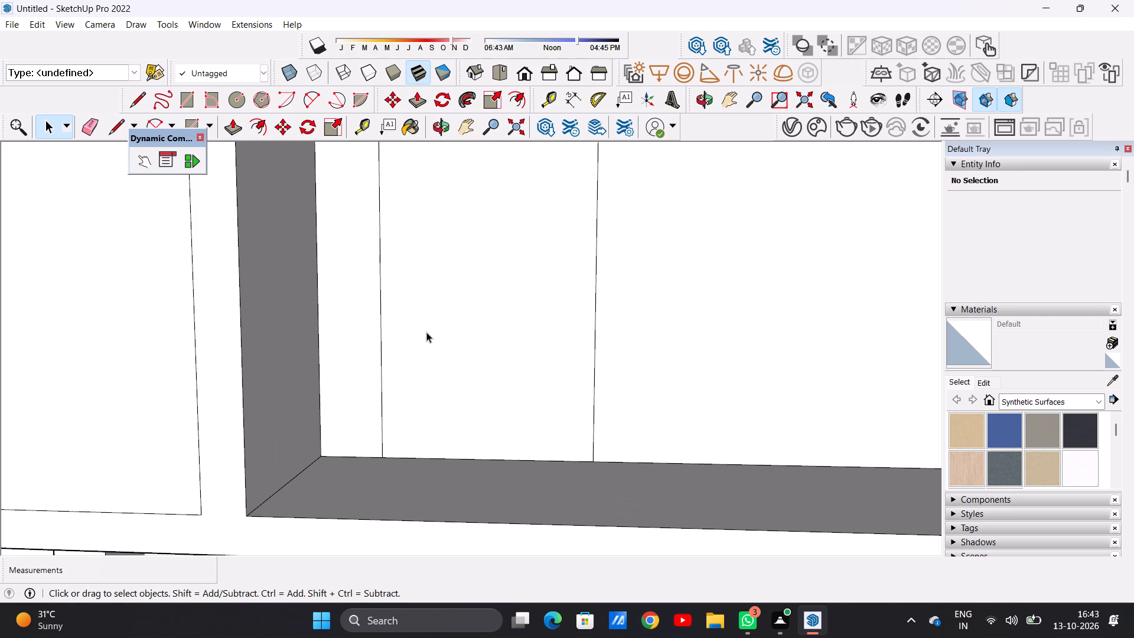
pyautogui.scroll(-4, 426, 332)
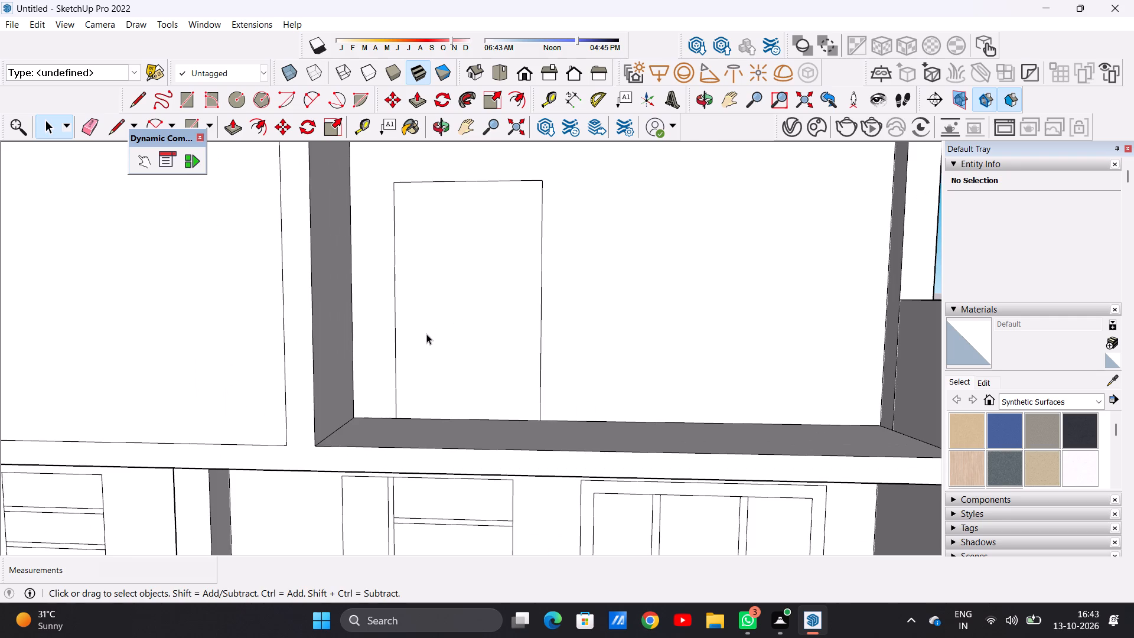
pyautogui.scroll(-1, 419, 368)
pyautogui.scroll(2, 458, 220)
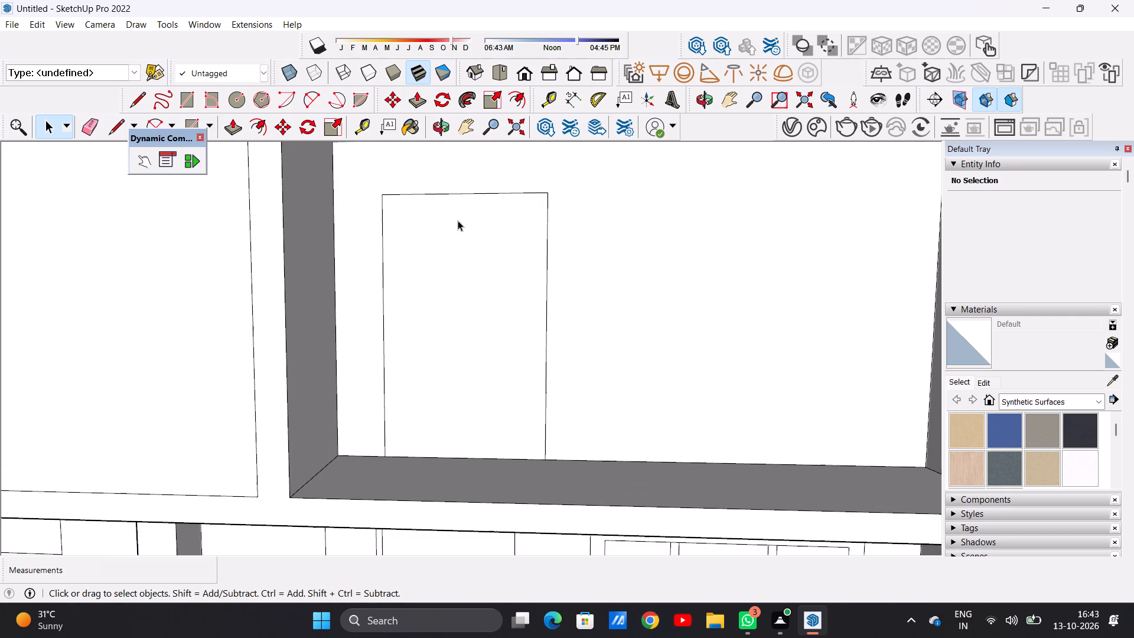
pyautogui.press('l')
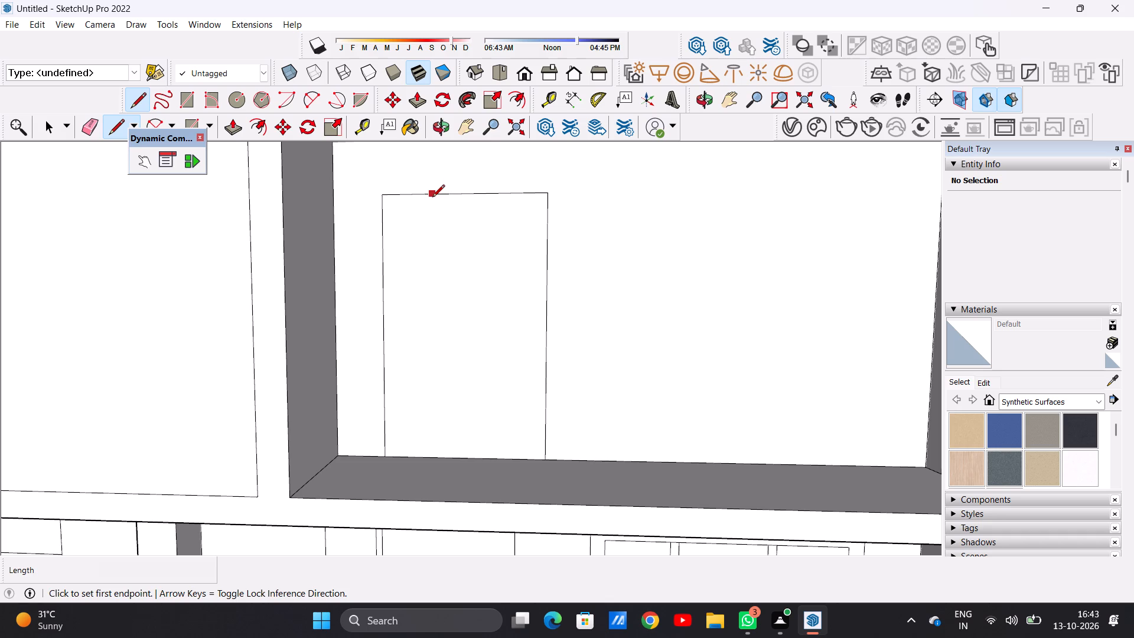
pyautogui.click(433, 198)
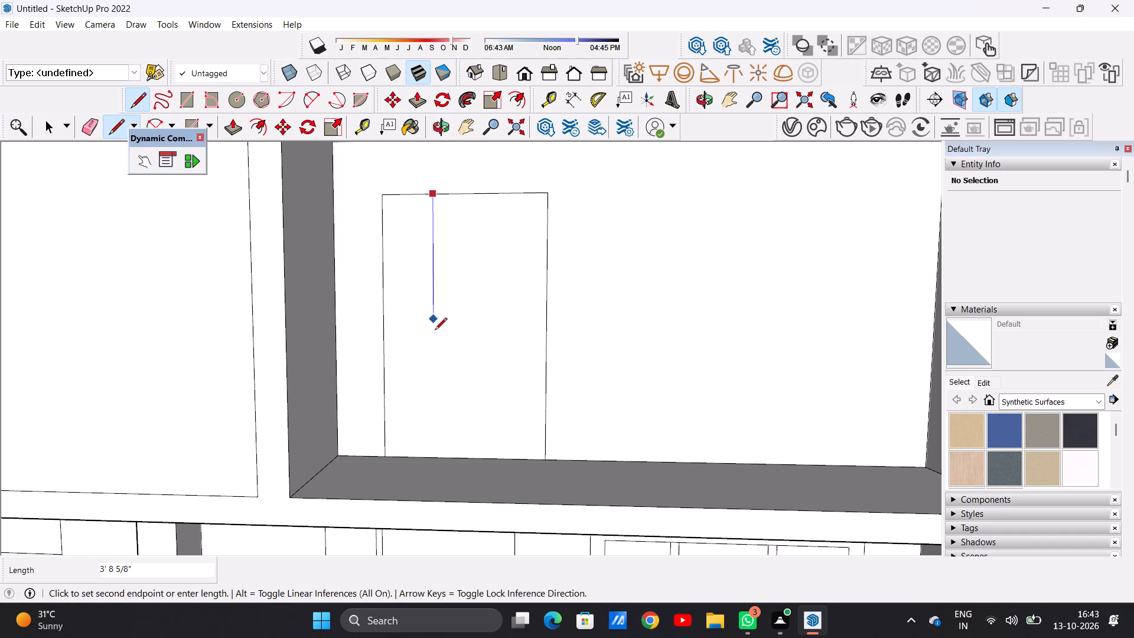
pyautogui.click(435, 461)
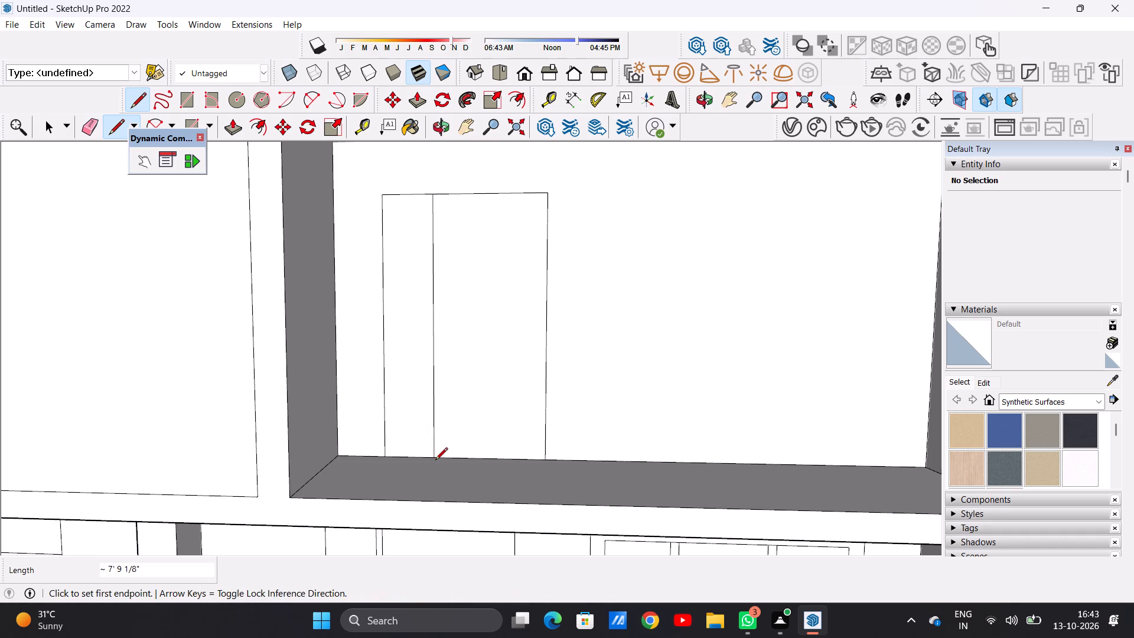
pyautogui.press('space')
# Draw a second vertical line about 7' 9 1/8" long just right of the door's first divider, forming a narrow full-height strip.
pyautogui.scroll(-4, 506, 419)
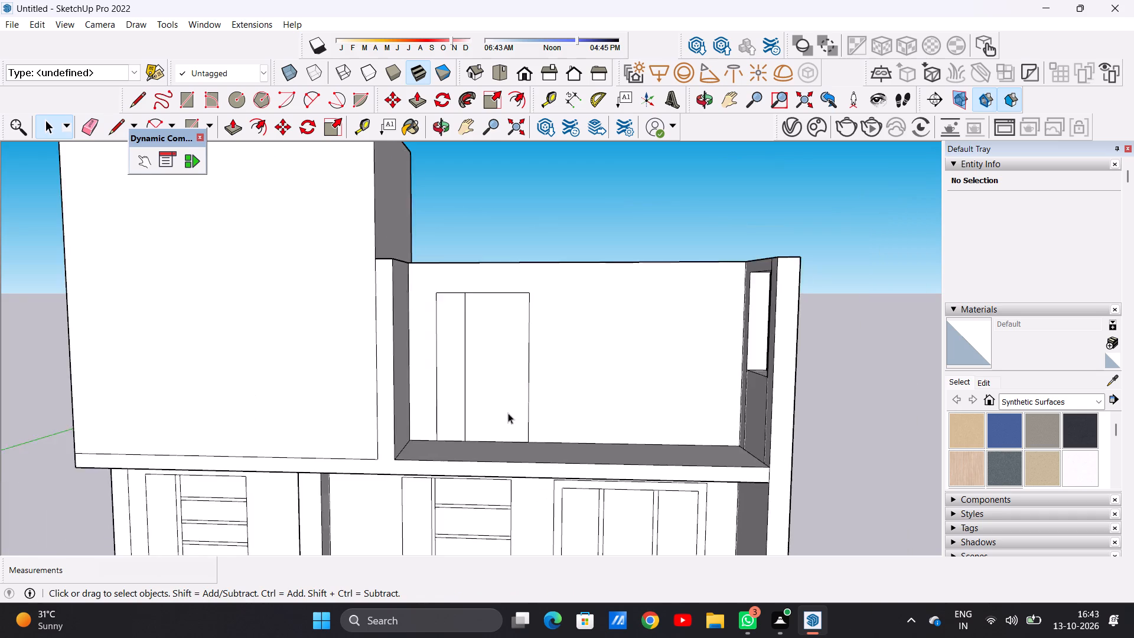
pyautogui.scroll(-7, 508, 413)
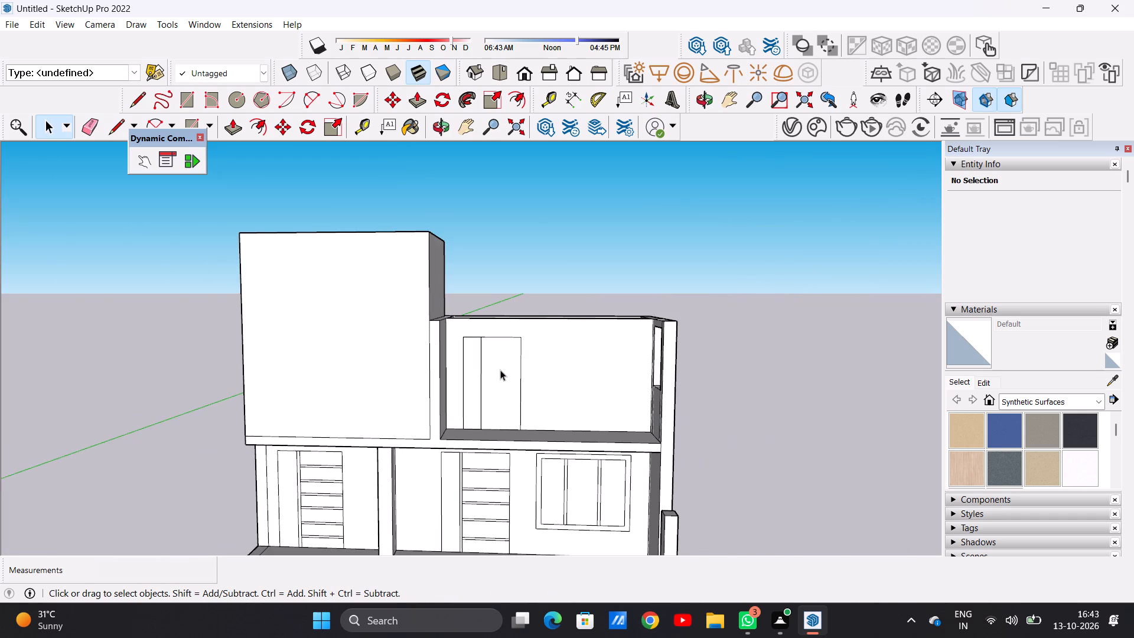
pyautogui.scroll(4, 494, 368)
pyautogui.scroll(-1, 494, 368)
pyautogui.scroll(1, 494, 368)
pyautogui.press('l')
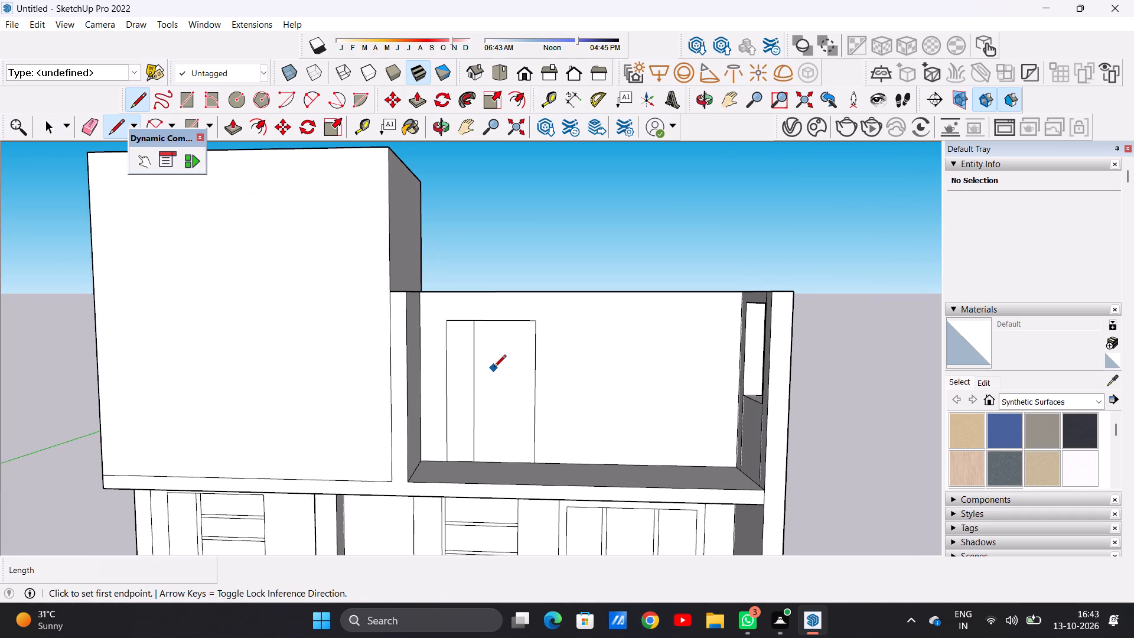
pyautogui.scroll(13, 486, 346)
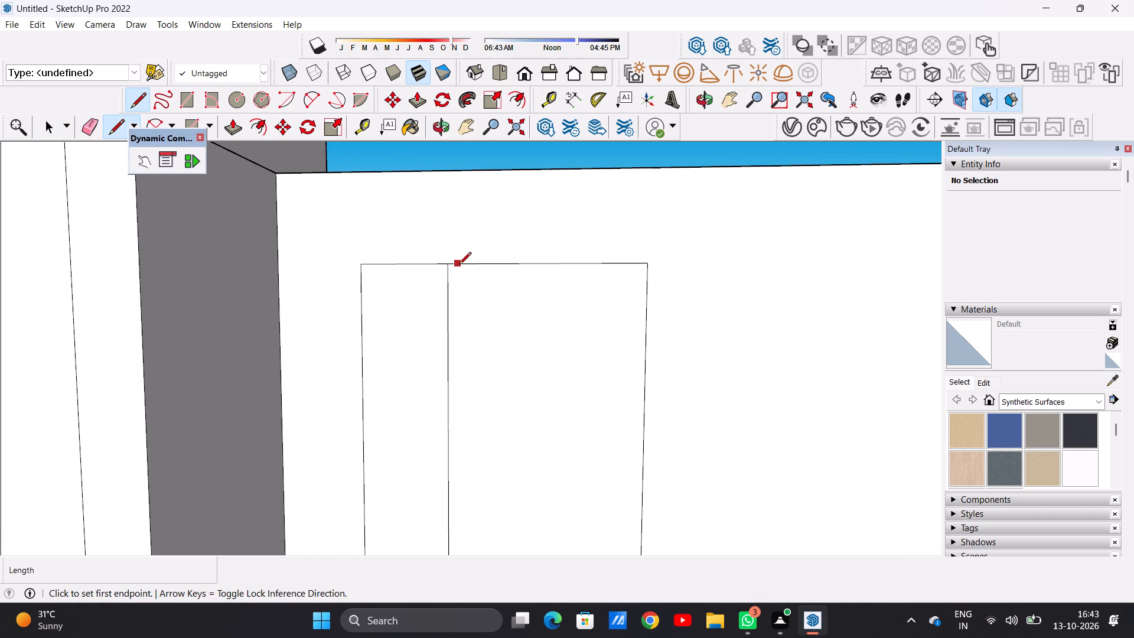
pyautogui.click(459, 265)
pyautogui.scroll(-6, 459, 332)
pyautogui.scroll(1, 459, 329)
pyautogui.scroll(-7, 459, 319)
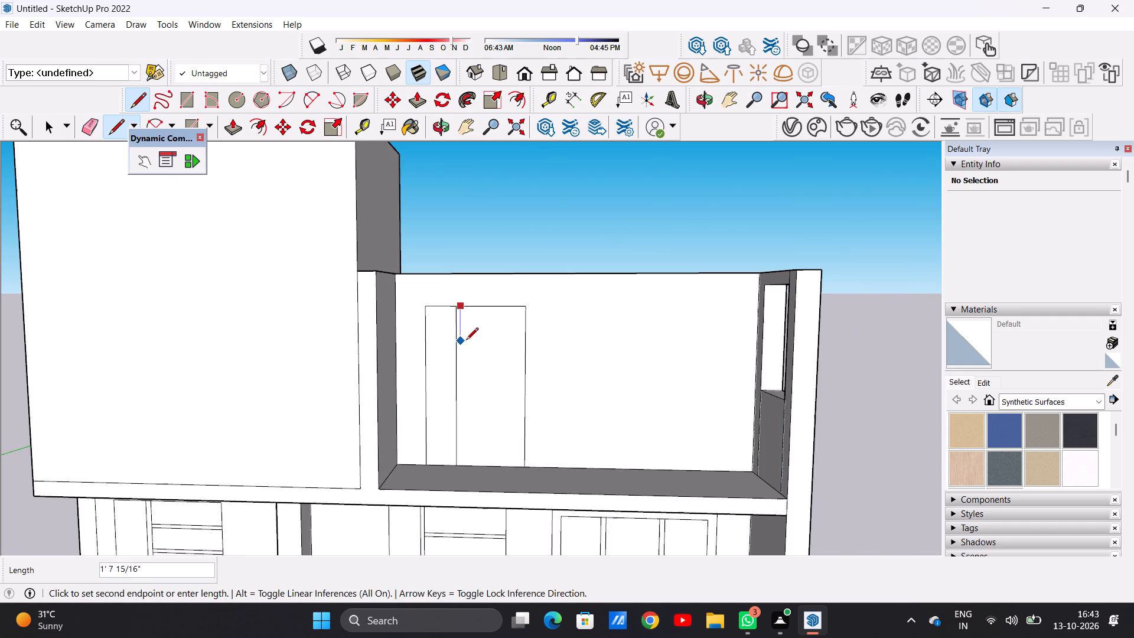
pyautogui.scroll(9, 467, 458)
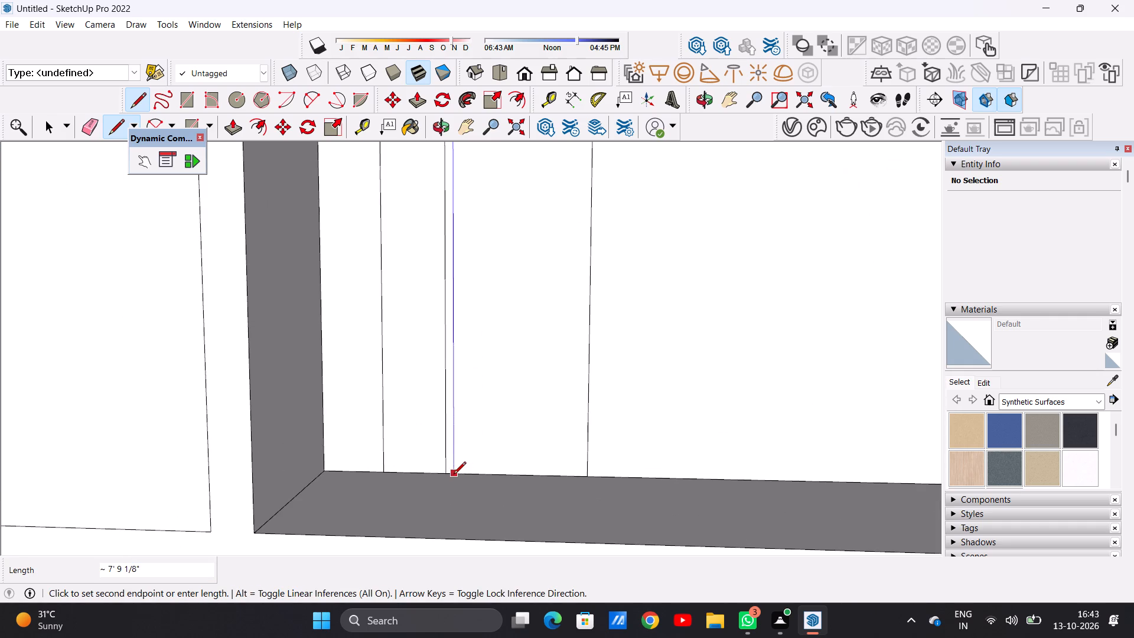
pyautogui.click(455, 477)
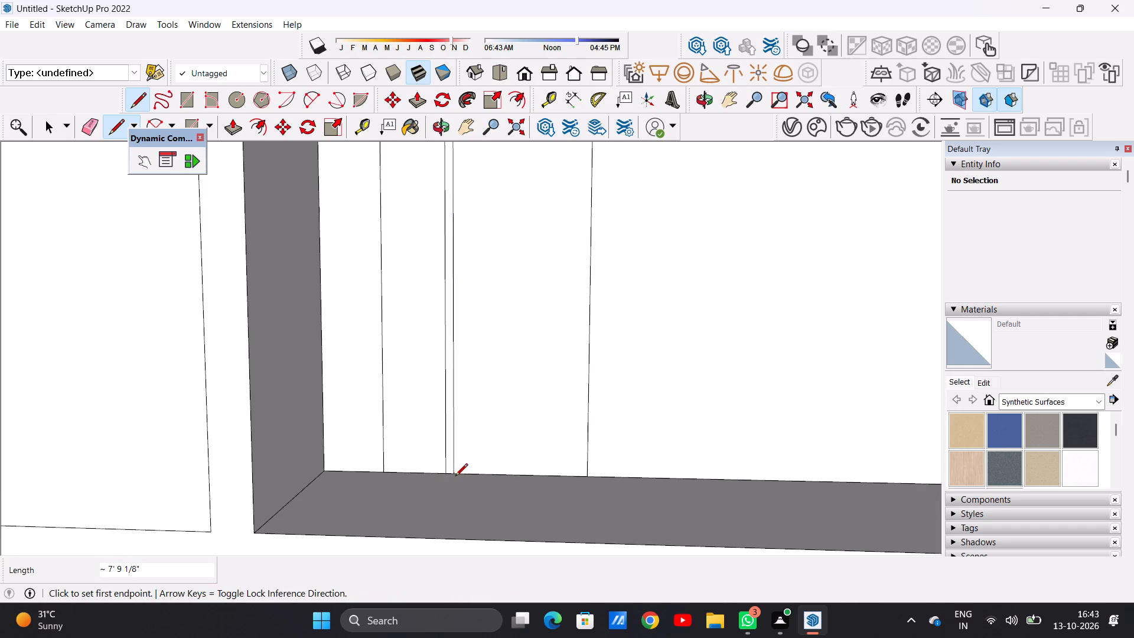
# Draw two closely spaced 3' 1 7/16" horizontal lines across the terrace door's wide panel near its top, forming a thin rail.
pyautogui.scroll(-9, 455, 477)
pyautogui.scroll(5, 493, 351)
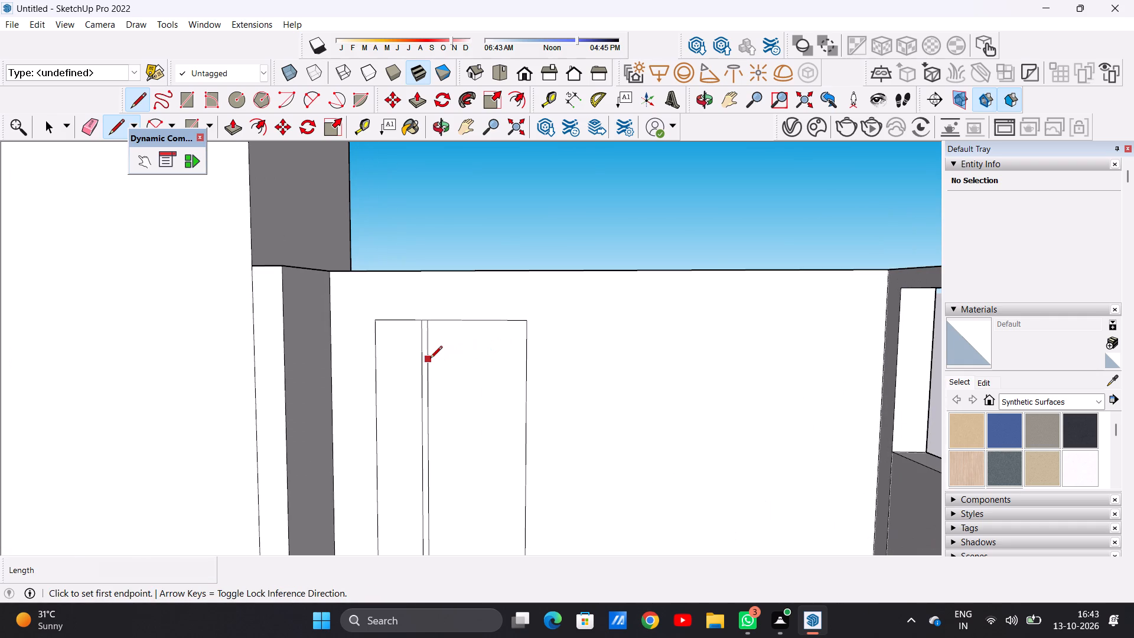
pyautogui.click(430, 359)
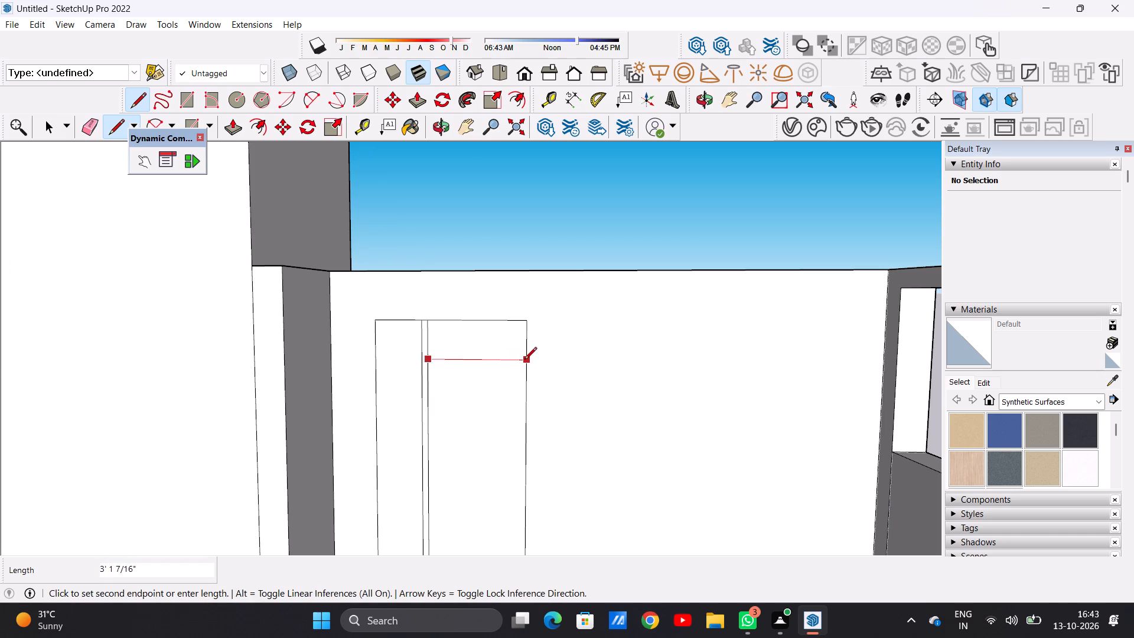
pyautogui.click(524, 360)
pyautogui.scroll(5, 445, 379)
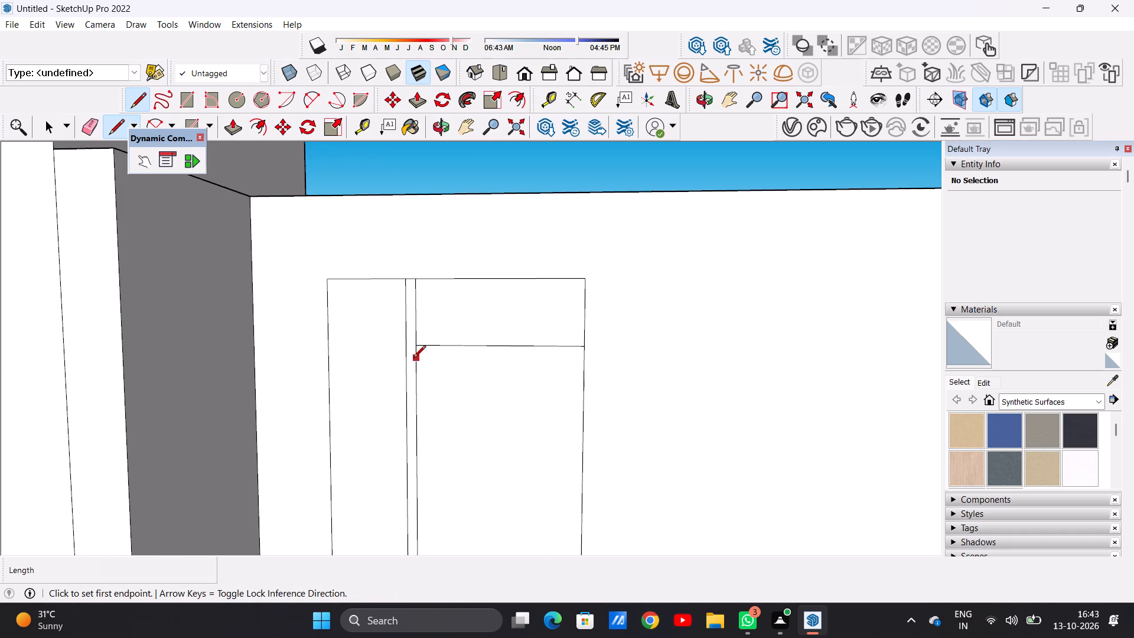
pyautogui.click(413, 357)
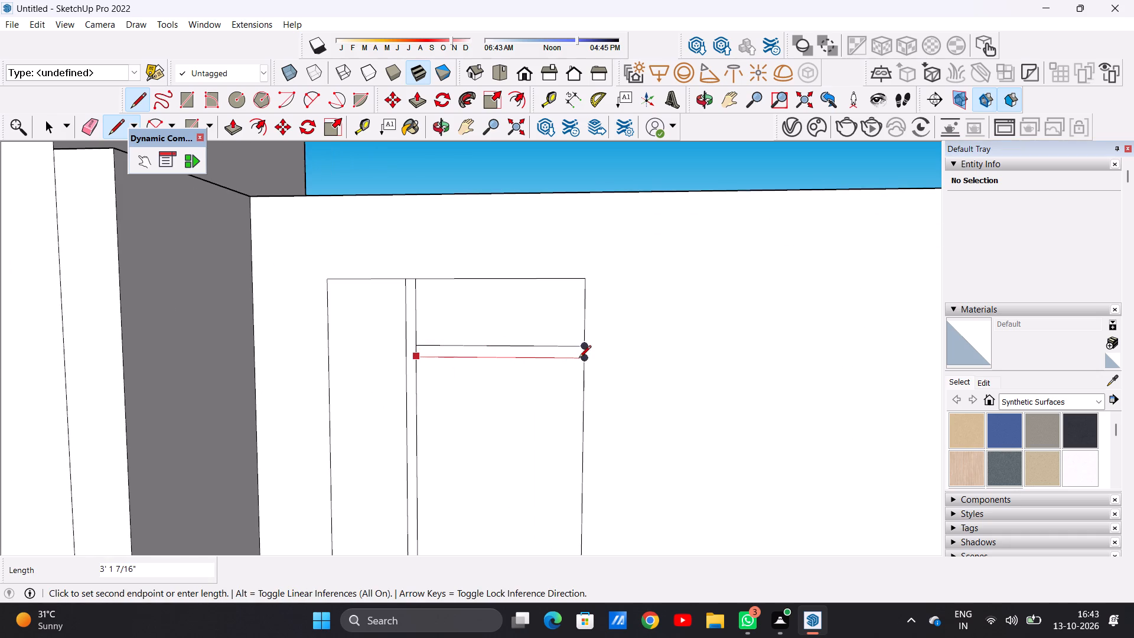
pyautogui.click(579, 359)
pyautogui.press('space')
# Copy the thin horizontal rail with its edges 1' 2 1/2" down the terrace door's wide panel.
pyautogui.scroll(-2, 447, 367)
pyautogui.scroll(1, 447, 367)
pyautogui.scroll(-10, 447, 367)
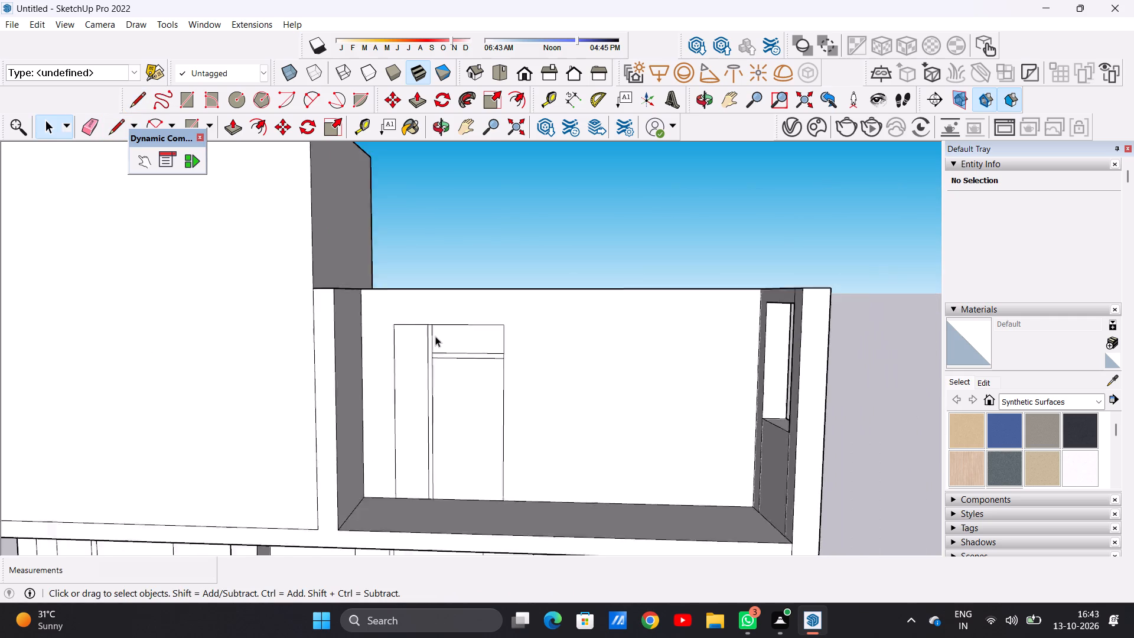
pyautogui.scroll(-2, 435, 336)
pyautogui.scroll(17, 525, 331)
pyautogui.doubleClick(433, 357)
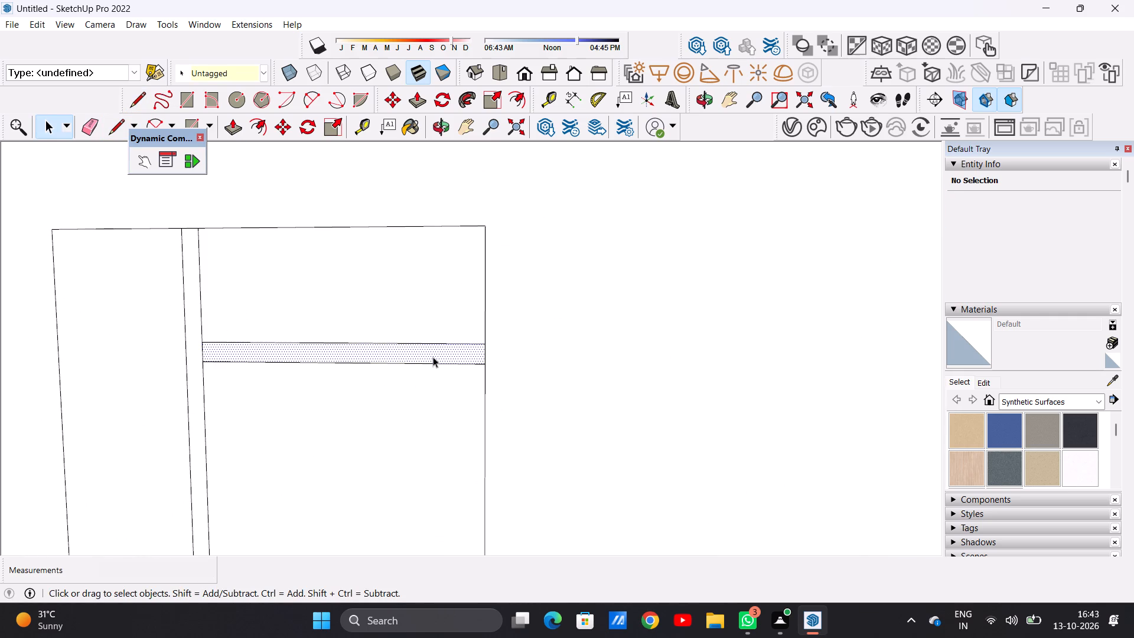
pyautogui.press('m')
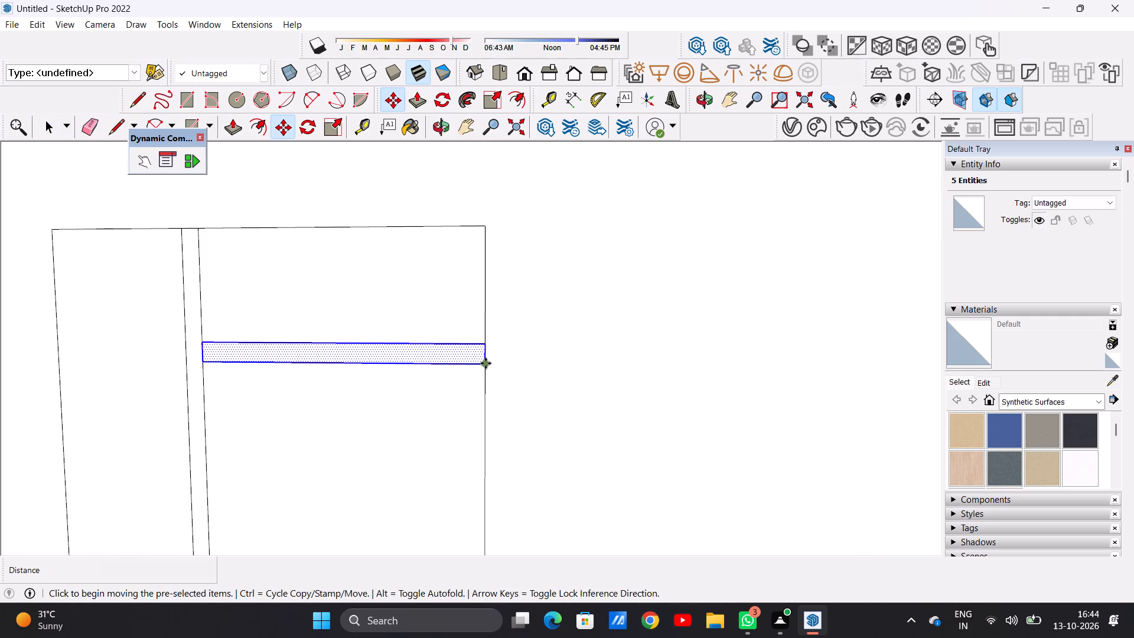
pyautogui.click(485, 363)
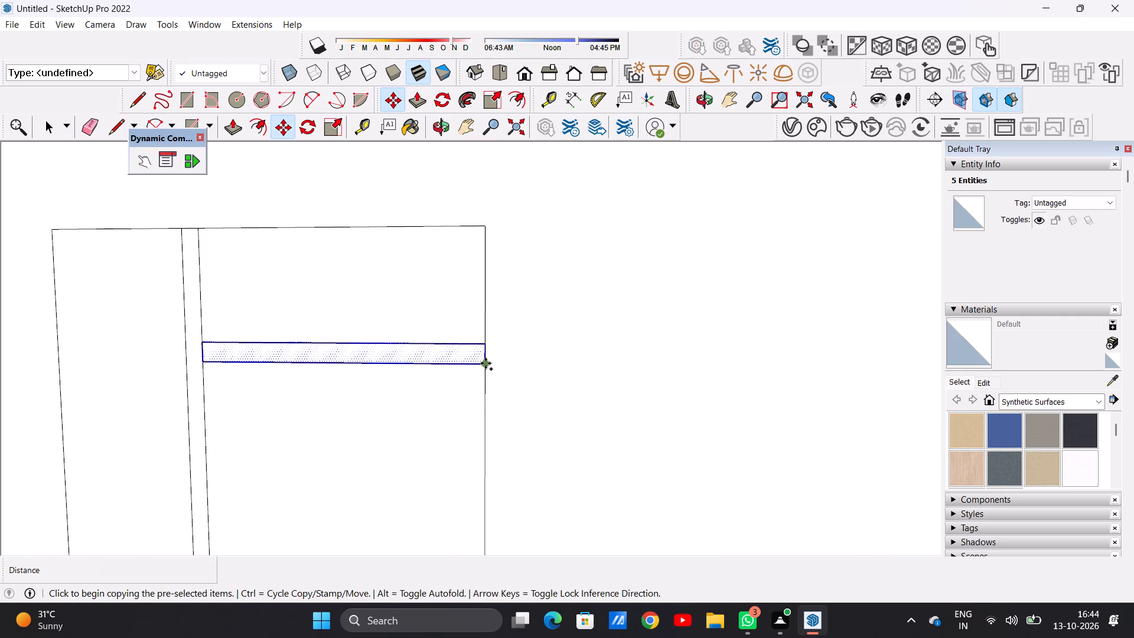
pyautogui.scroll(-17, 484, 401)
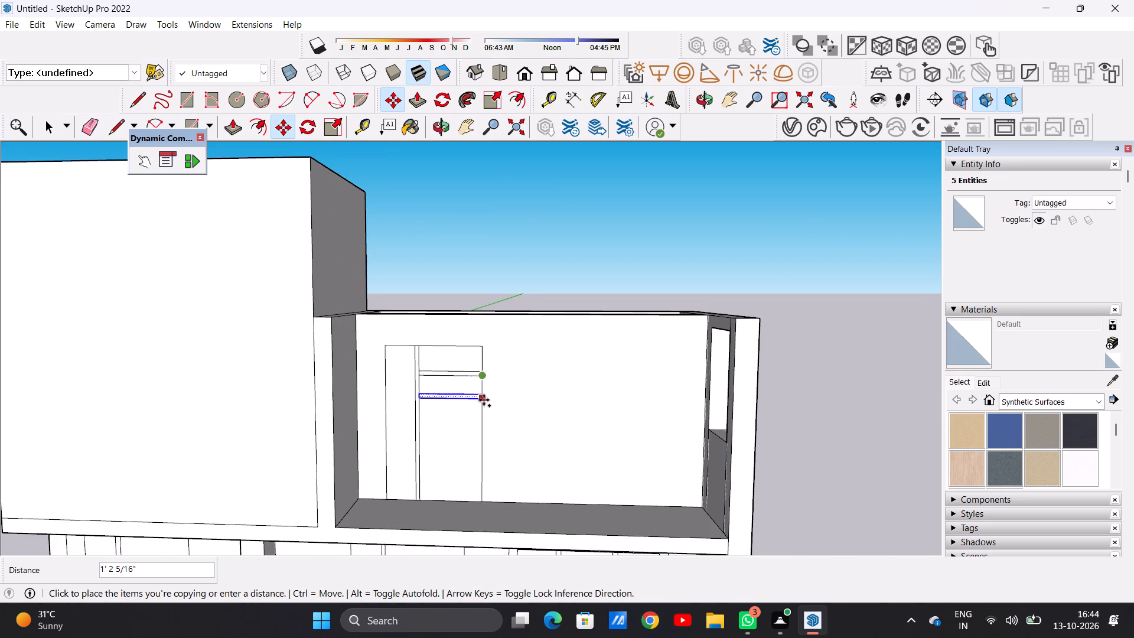
pyautogui.scroll(4, 484, 400)
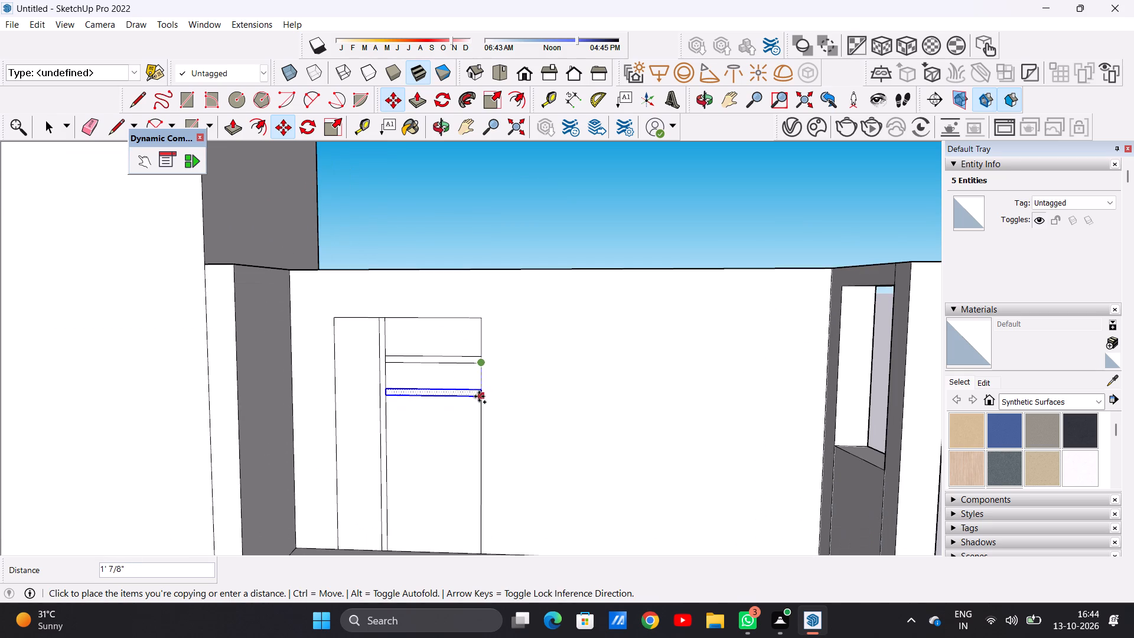
pyautogui.click(478, 401)
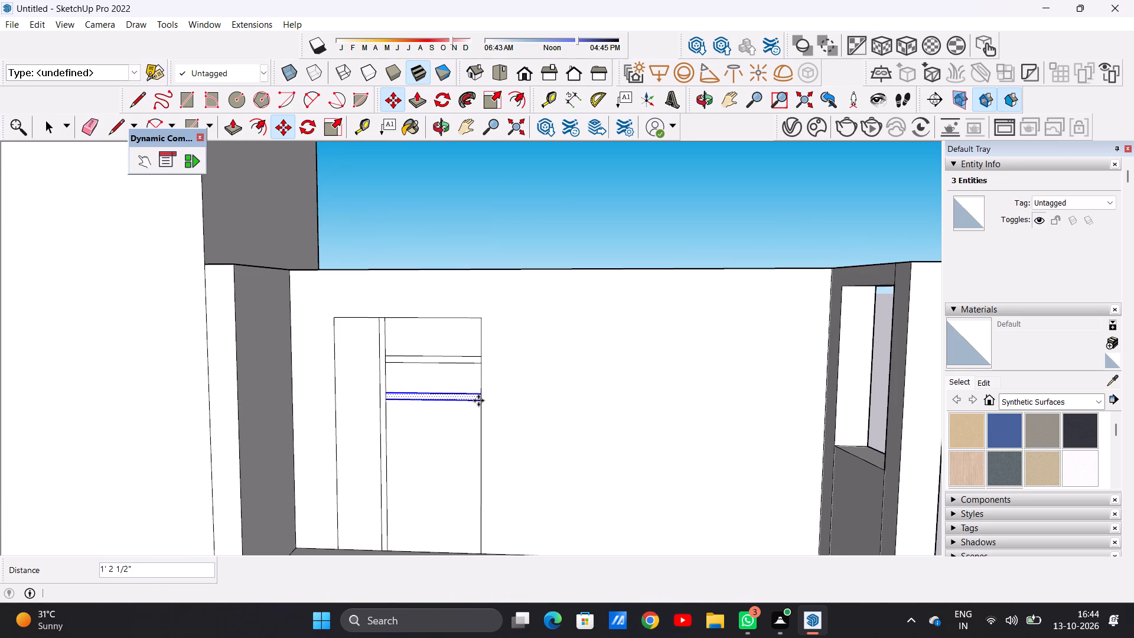
# Copy the thin rail three more times in the terrace door's wide panel: 4' 1/8" down, 1' 2 1/2" back up, and about 1' 6 1/8" further up.
pyautogui.click(478, 401)
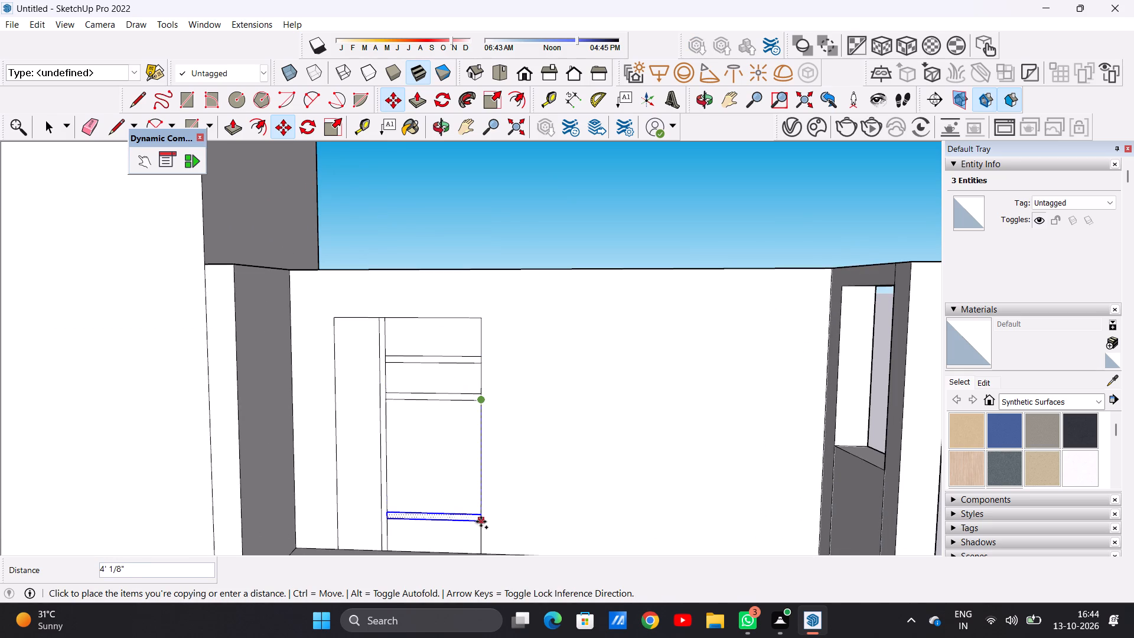
pyautogui.click(481, 522)
pyautogui.click(481, 522)
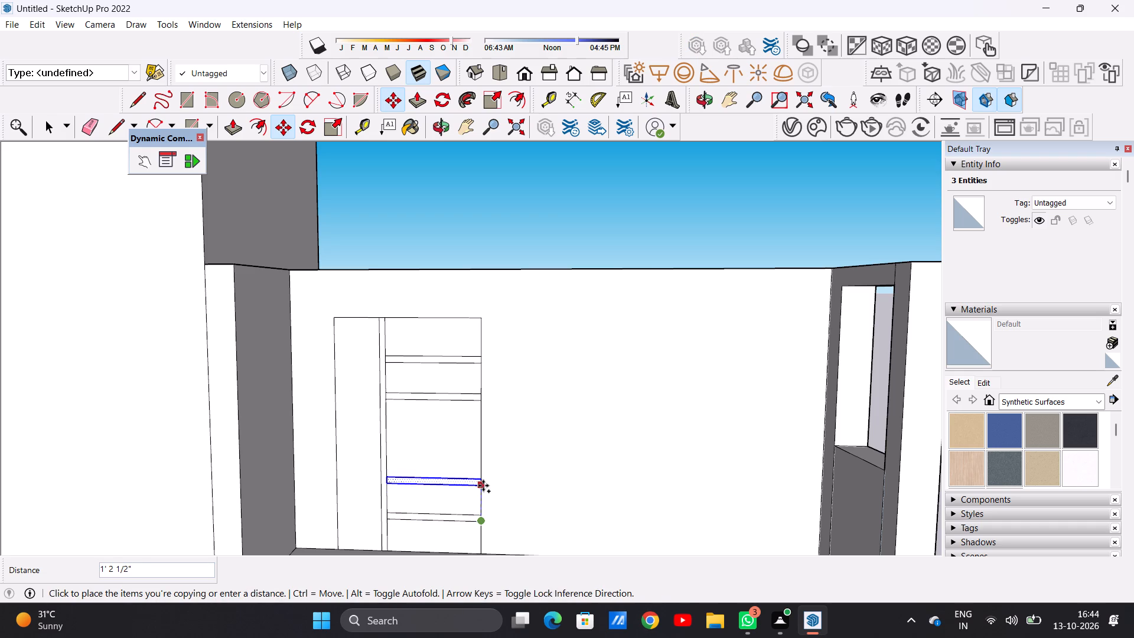
pyautogui.click(483, 486)
pyautogui.click(483, 487)
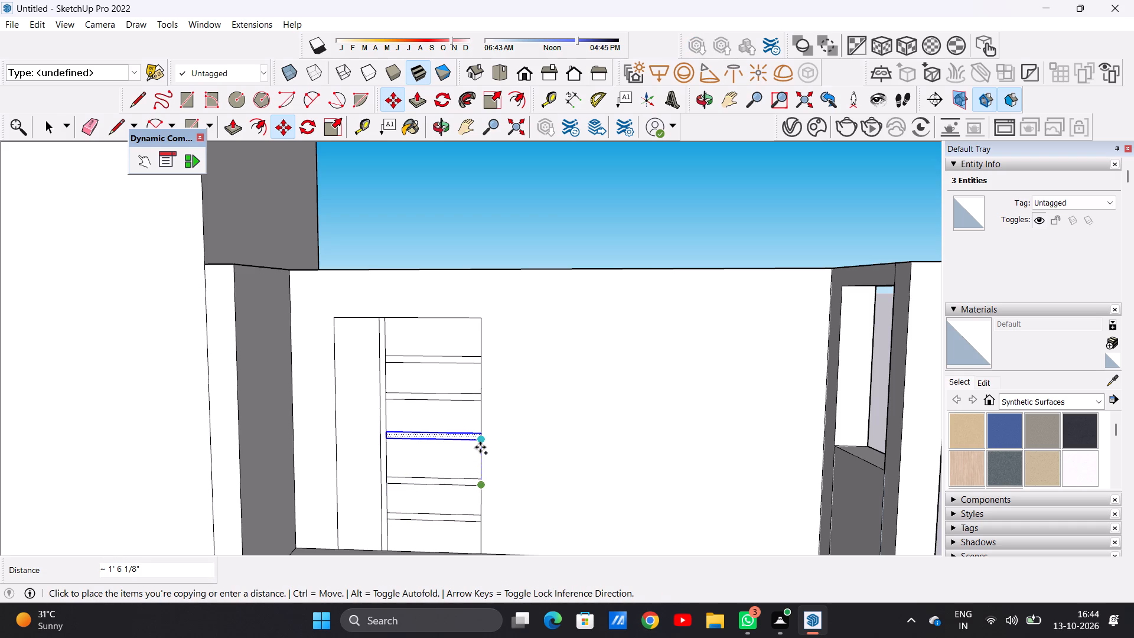
pyautogui.click(480, 447)
pyautogui.press('space')
pyautogui.click(461, 229)
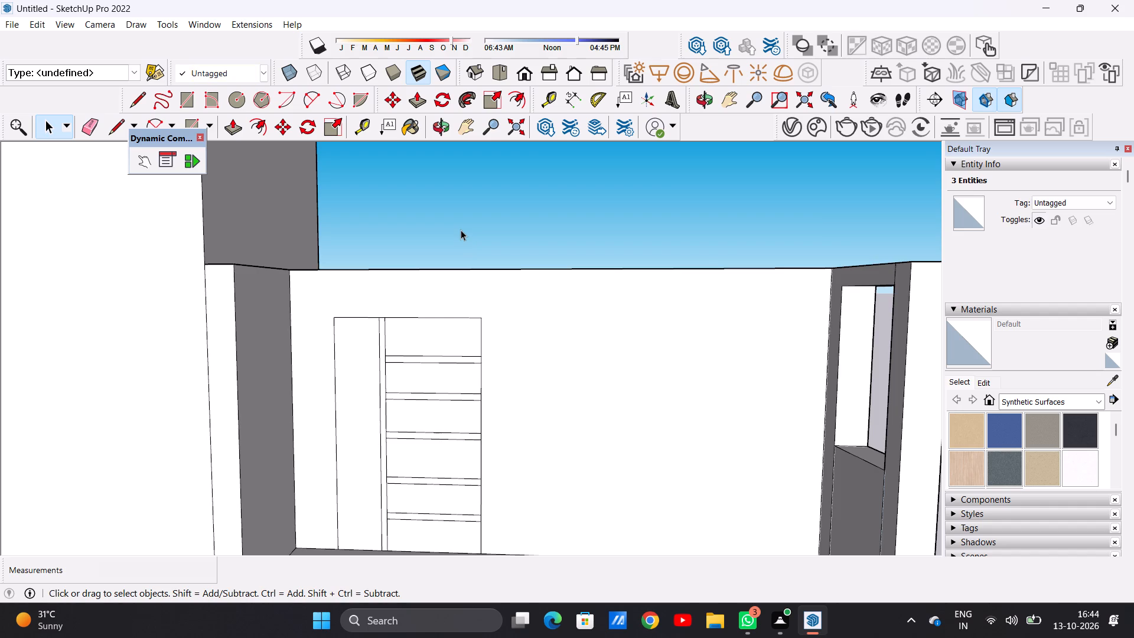
# Draw a window rectangle about 7' 2" by 5' 10 1/4" on the terrace's back wall, between the door and the framed side opening.
pyautogui.scroll(-7, 477, 425)
pyautogui.scroll(4, 507, 401)
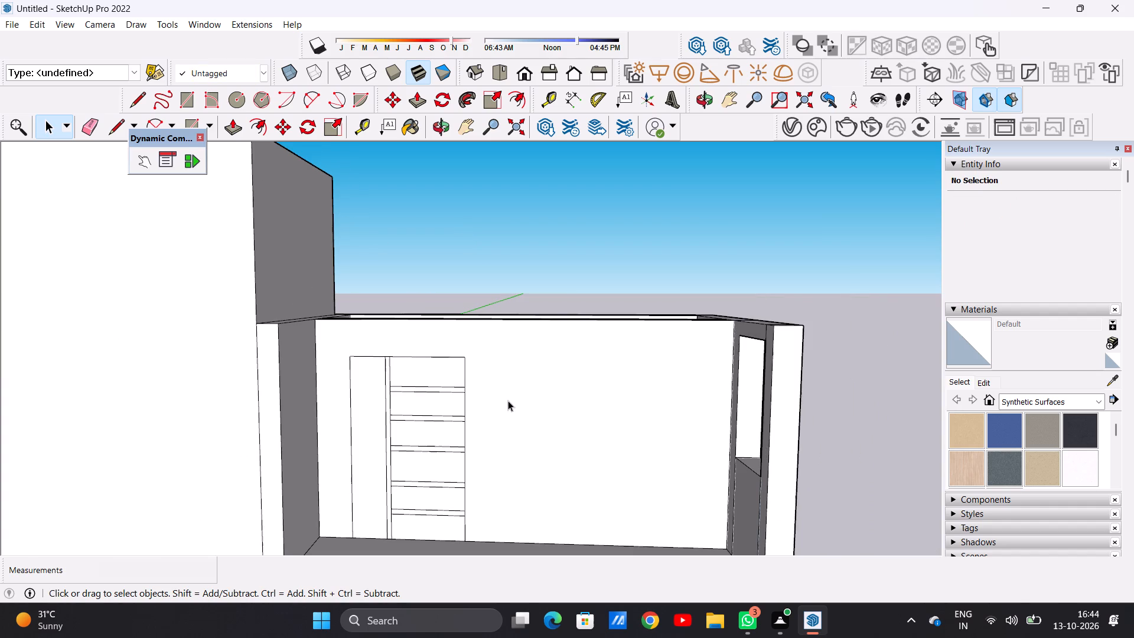
pyautogui.scroll(-2, 435, 453)
pyautogui.scroll(3, 550, 427)
pyautogui.moveTo(548, 460); pyautogui.dragTo(547, 455, button='middle')
pyautogui.scroll(-7, 540, 424)
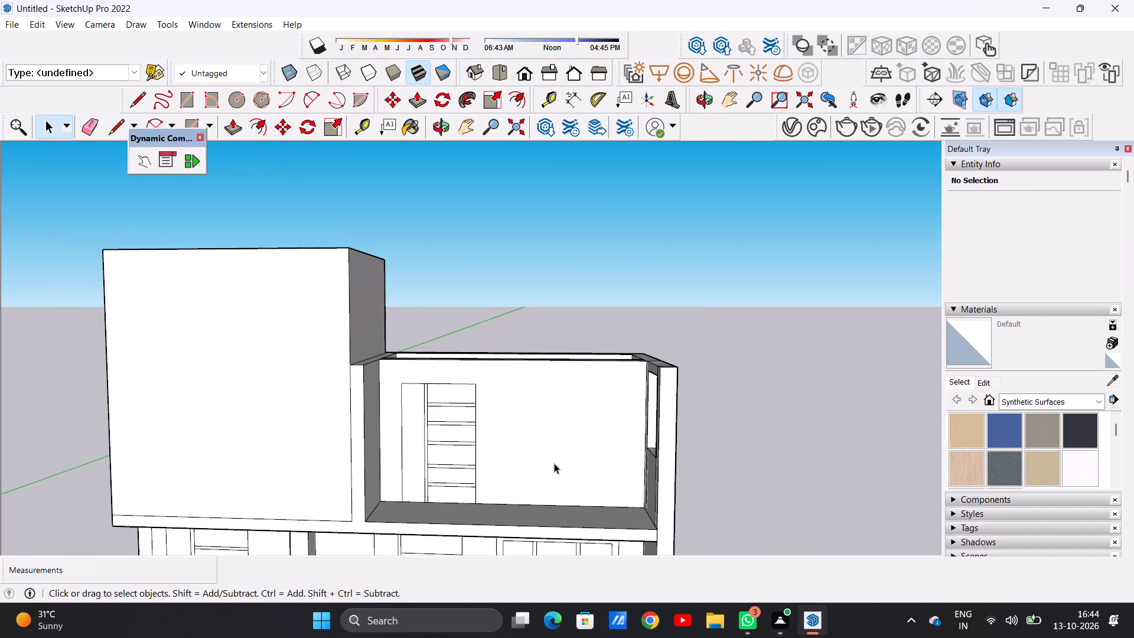
pyautogui.scroll(3, 566, 484)
pyautogui.press('r')
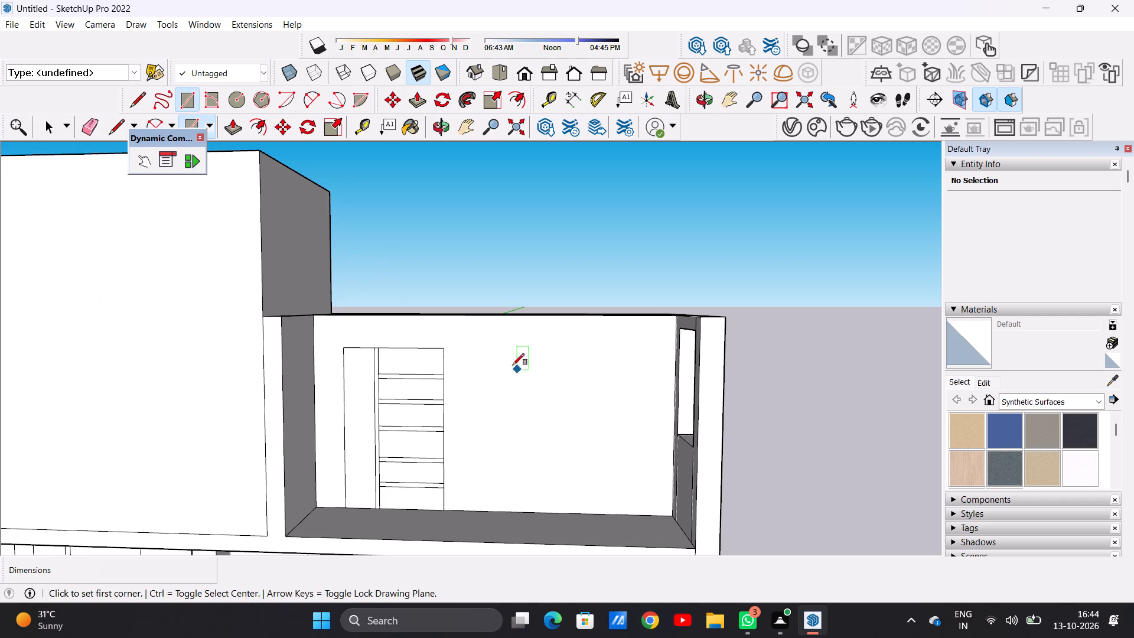
pyautogui.click(477, 342)
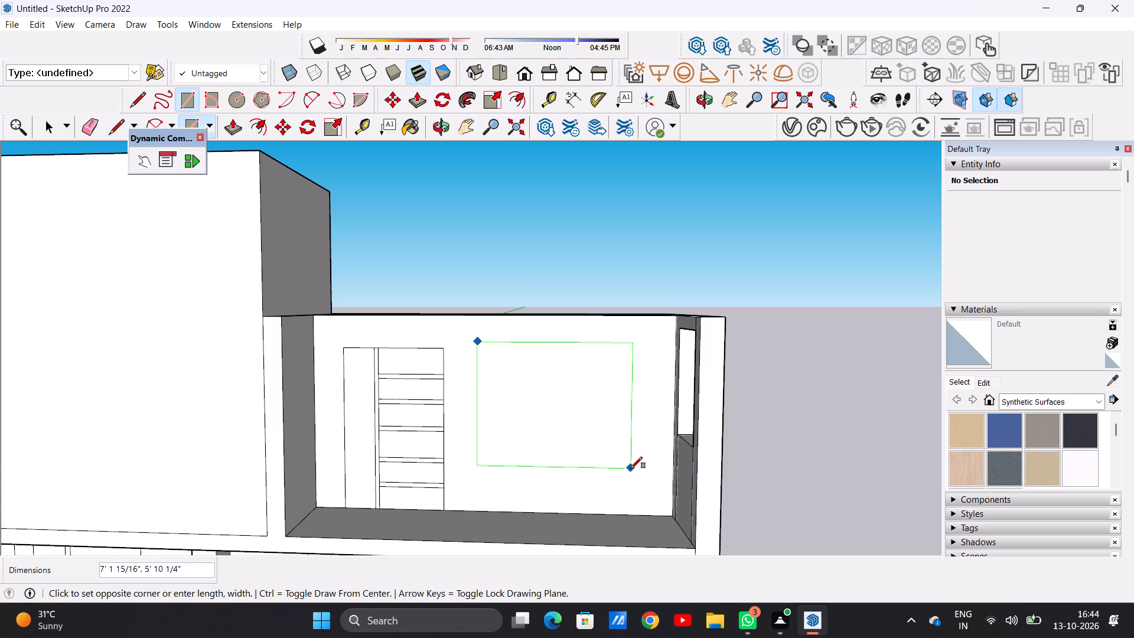
pyautogui.click(631, 468)
pyautogui.press('space')
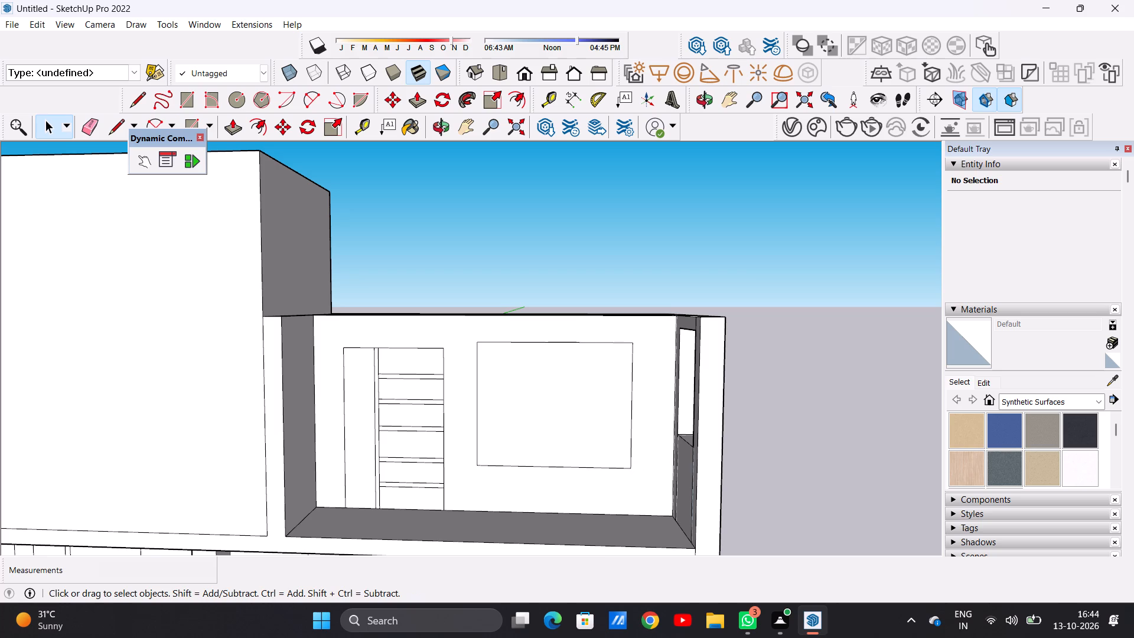
# Offset the terrace window rectangle inward by about 4 1/2" to form its frame.
pyautogui.scroll(-2, 565, 423)
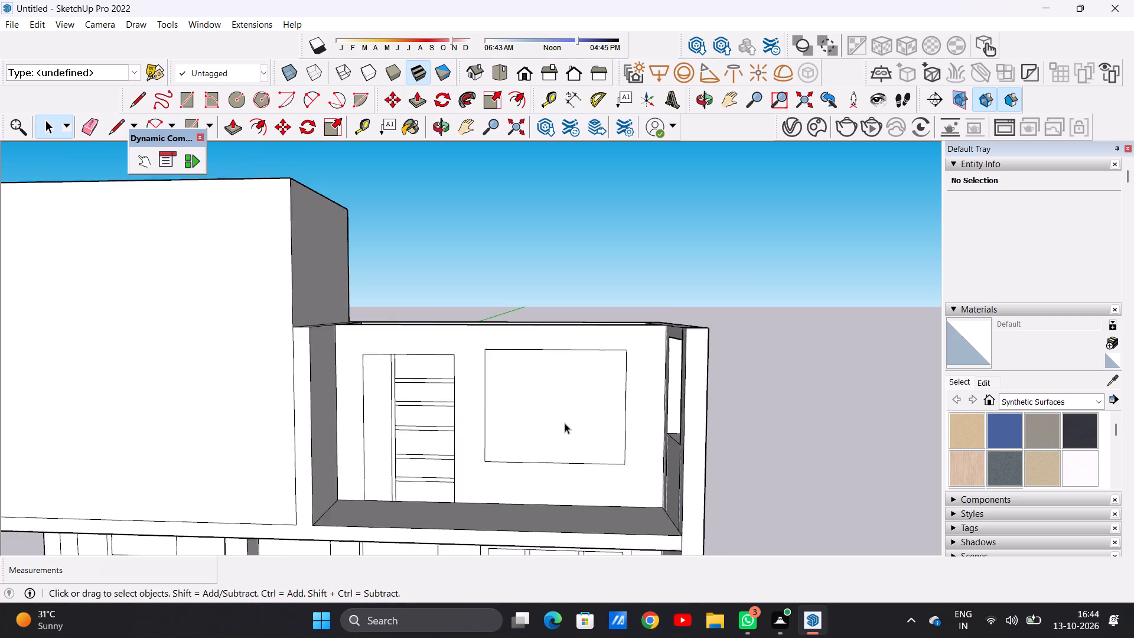
pyautogui.scroll(-3, 565, 423)
pyautogui.scroll(4, 564, 425)
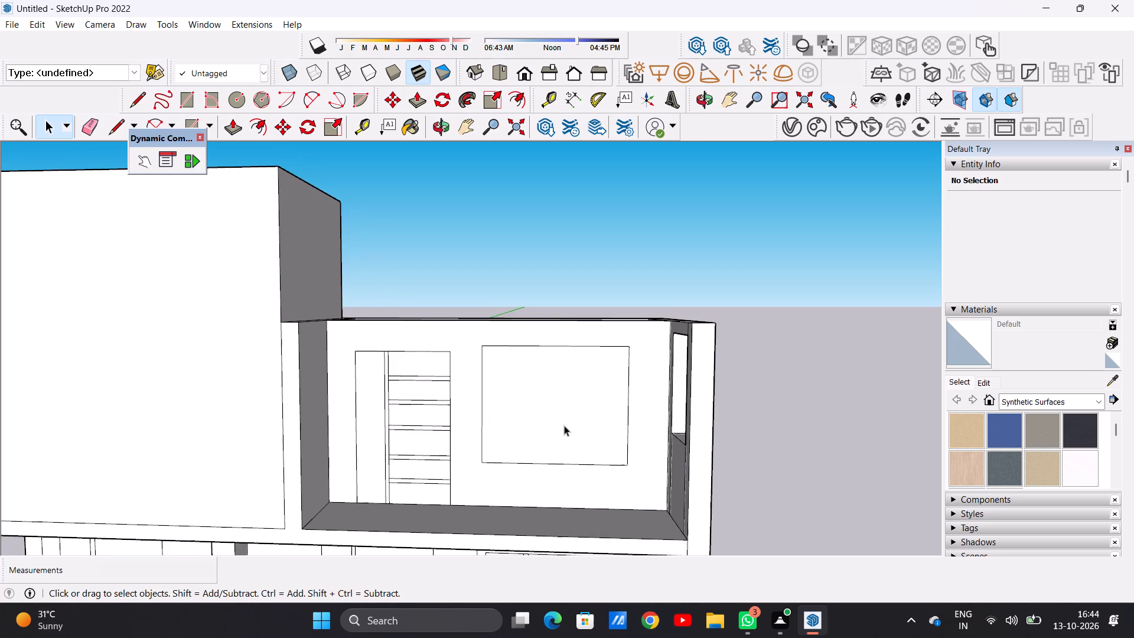
pyautogui.scroll(1, 564, 425)
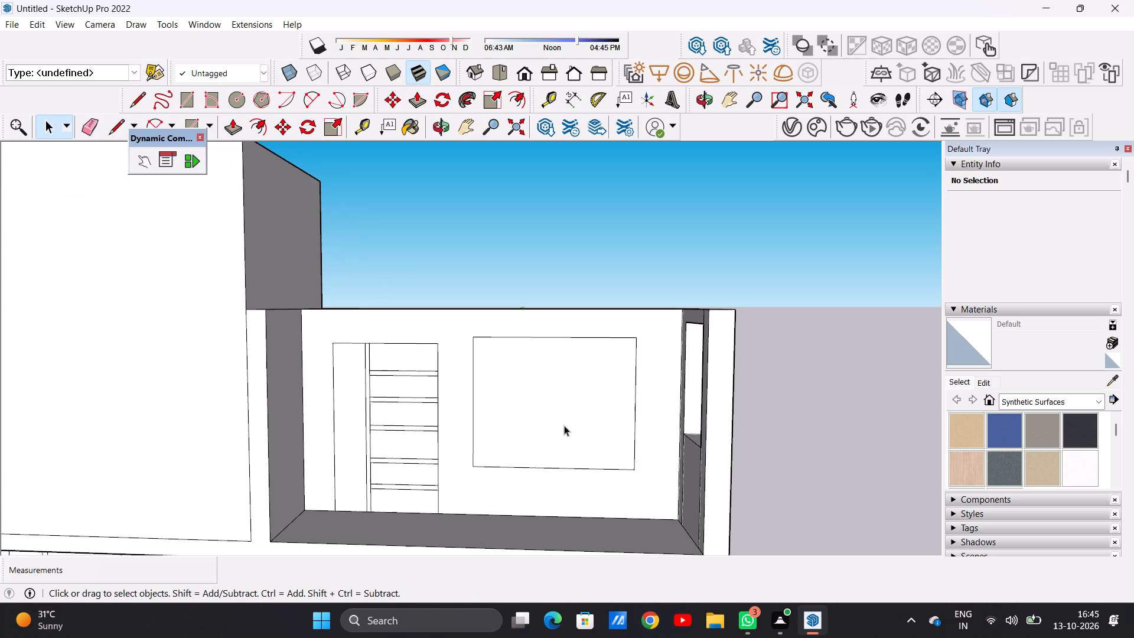
pyautogui.scroll(3, 564, 425)
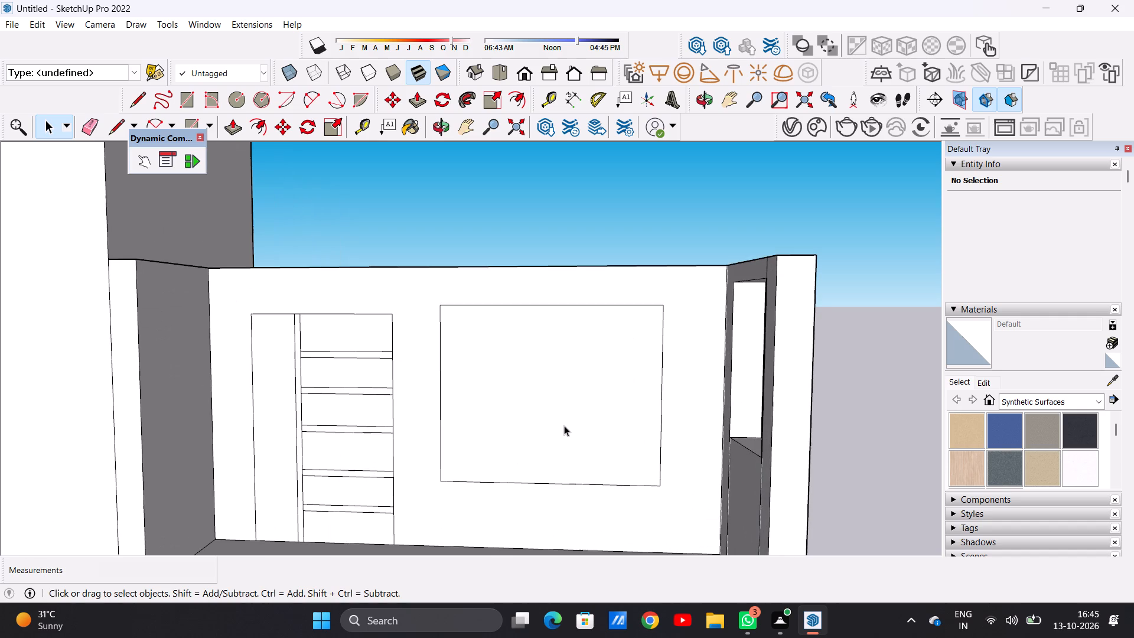
pyautogui.write('of')
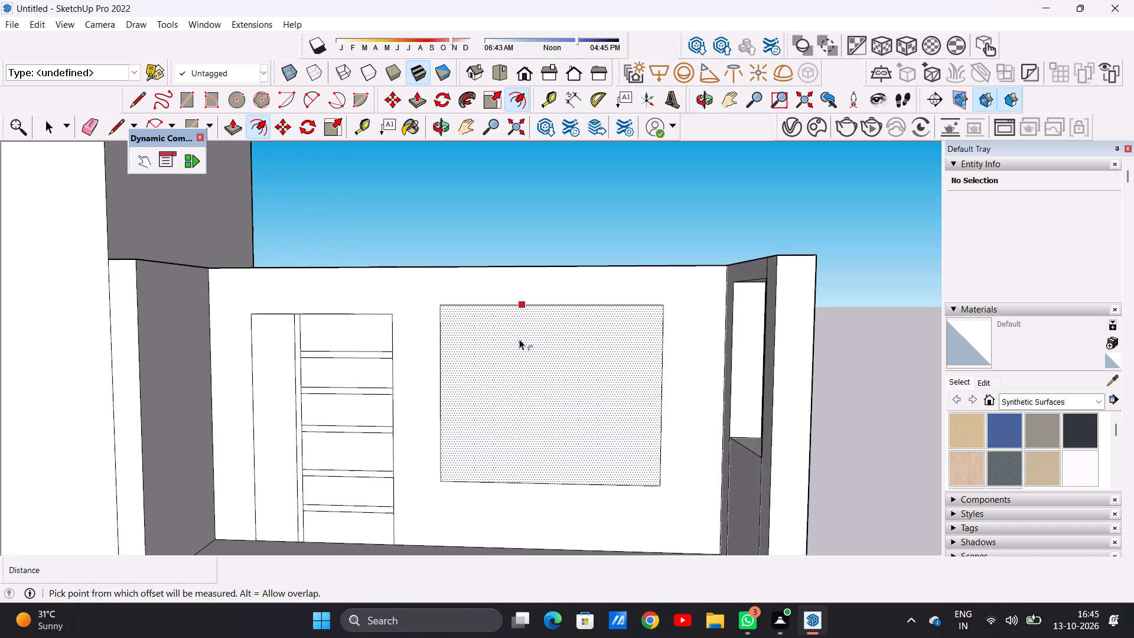
pyautogui.click(512, 314)
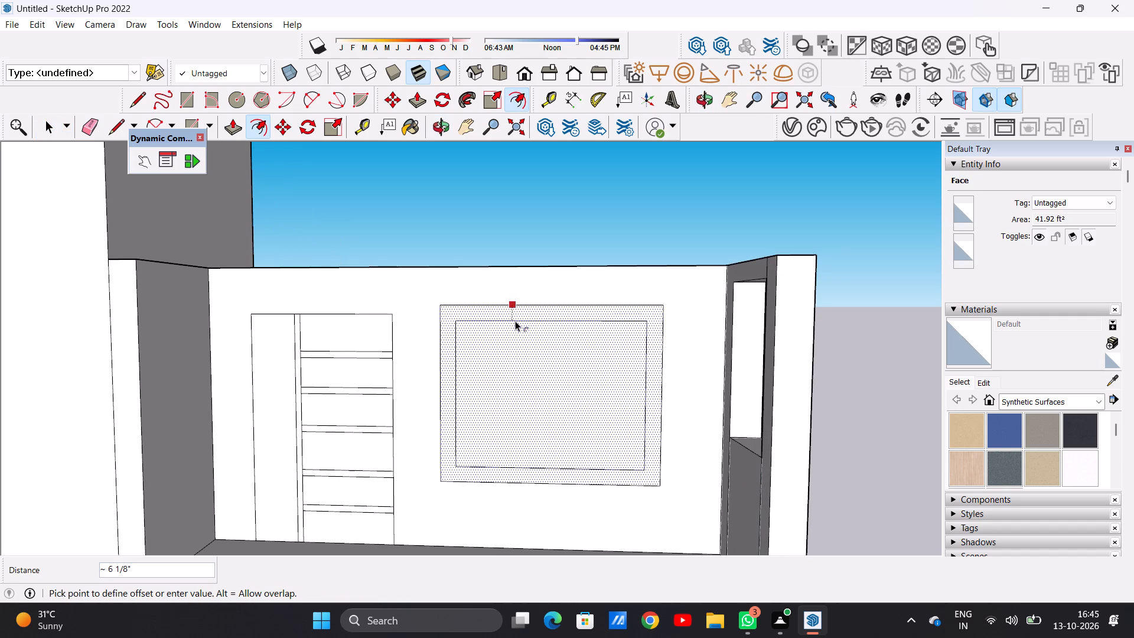
pyautogui.click(517, 317)
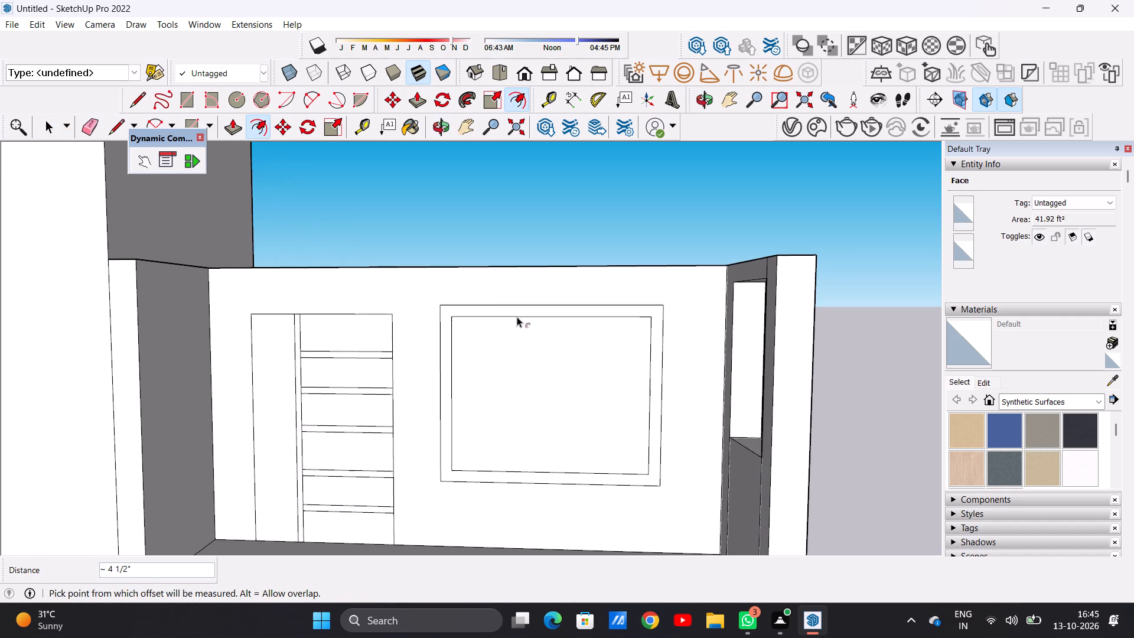
pyautogui.press('space')
pyautogui.press('space')
pyautogui.press('space')
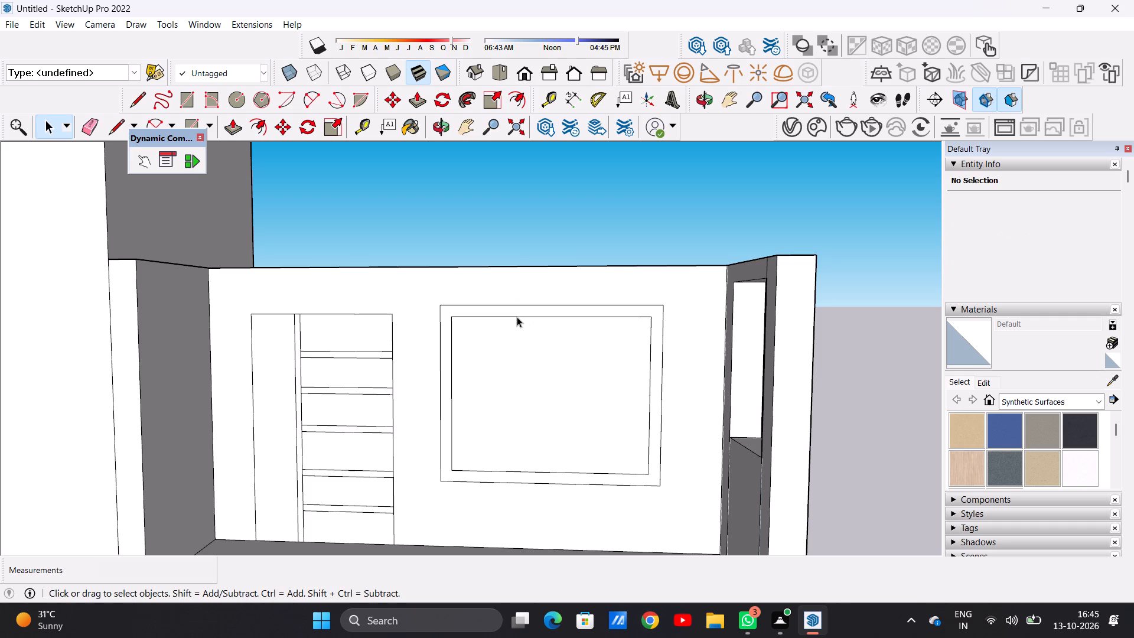
# Draw two closely spaced vertical lines about 5' 1 1/4" long inside the window frame, forming a mullion a third across from the door side.
pyautogui.press('l')
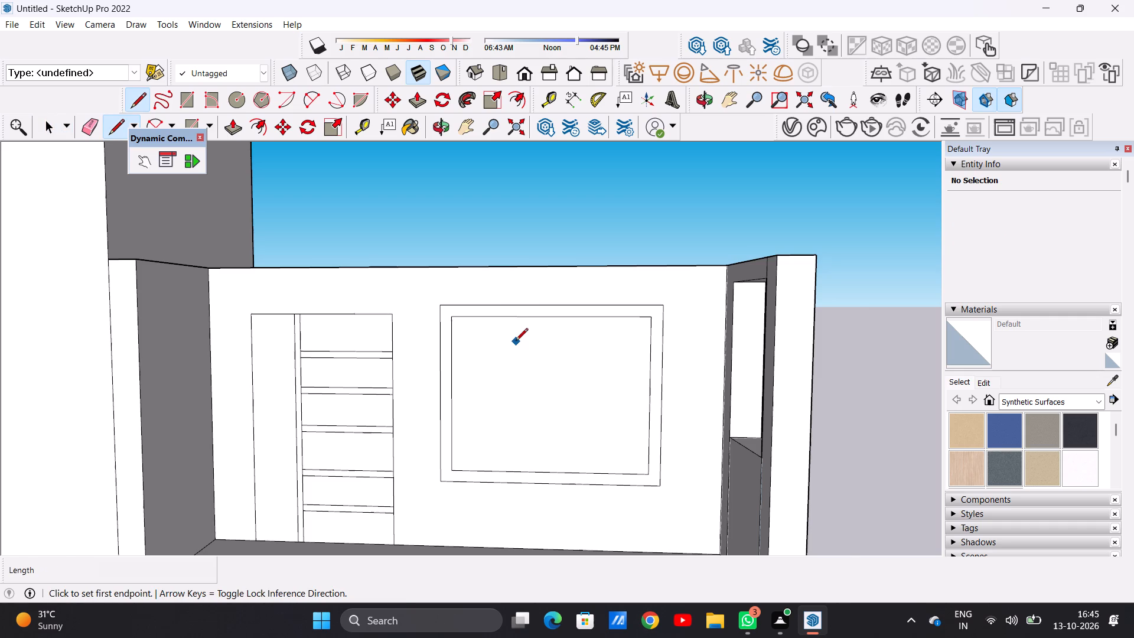
pyautogui.scroll(1, 516, 341)
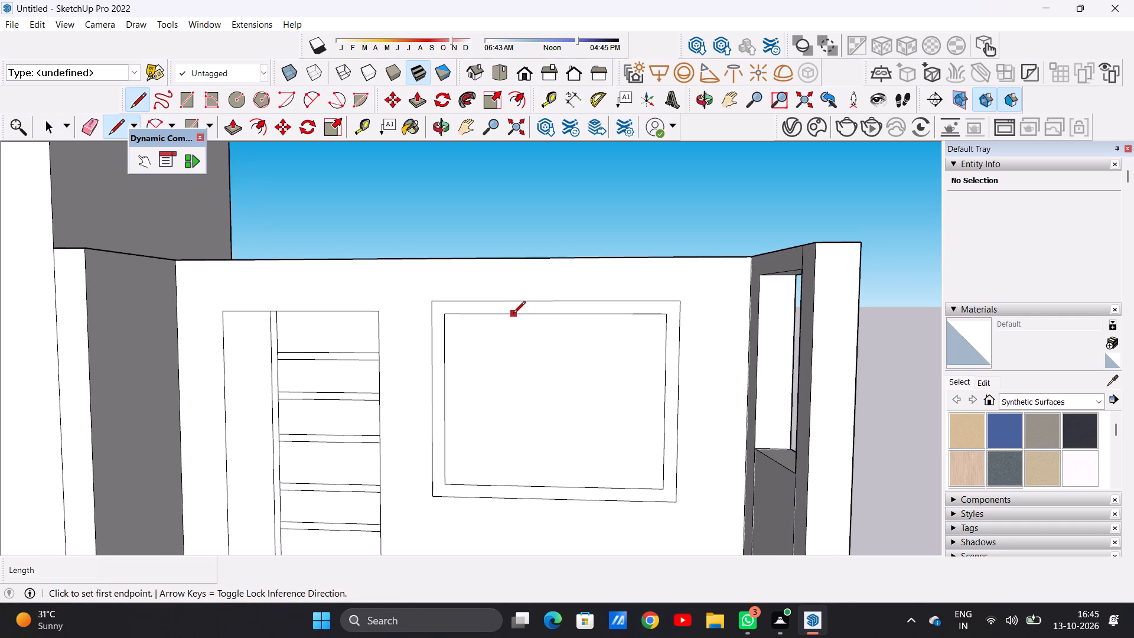
pyautogui.click(516, 314)
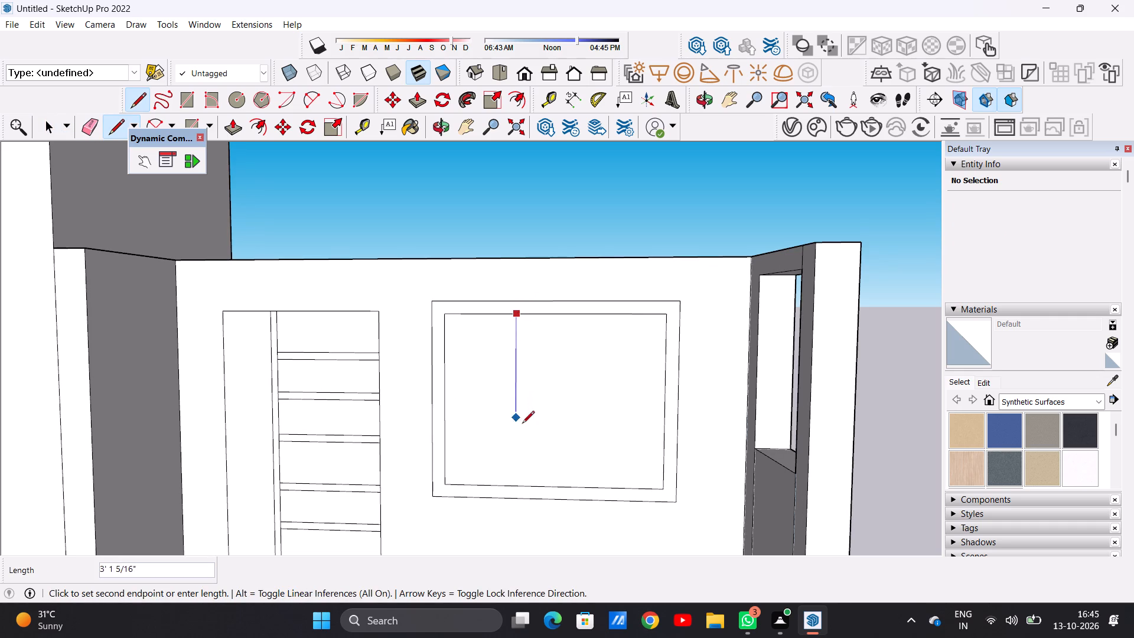
pyautogui.click(519, 484)
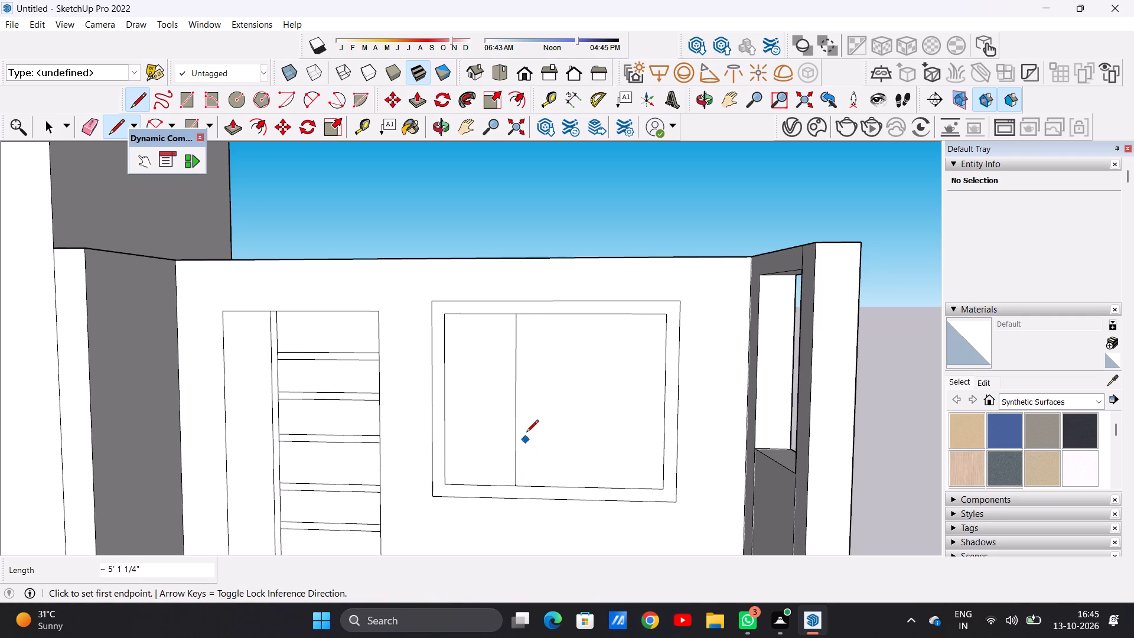
pyautogui.scroll(4, 534, 352)
pyautogui.scroll(-1, 534, 352)
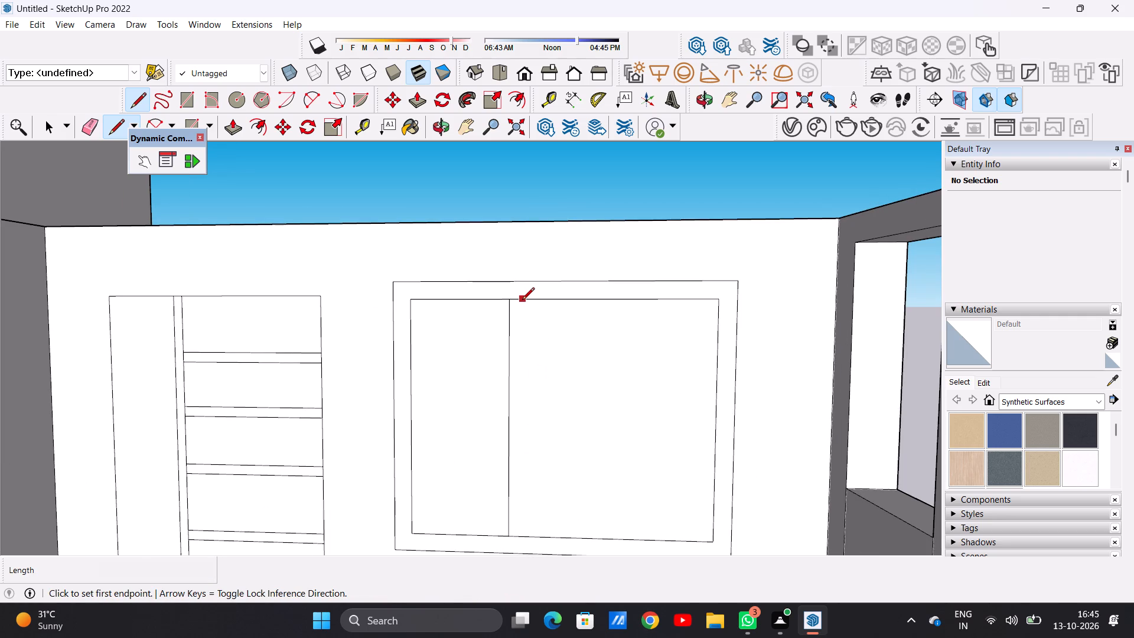
pyautogui.click(522, 301)
pyautogui.scroll(-6, 510, 372)
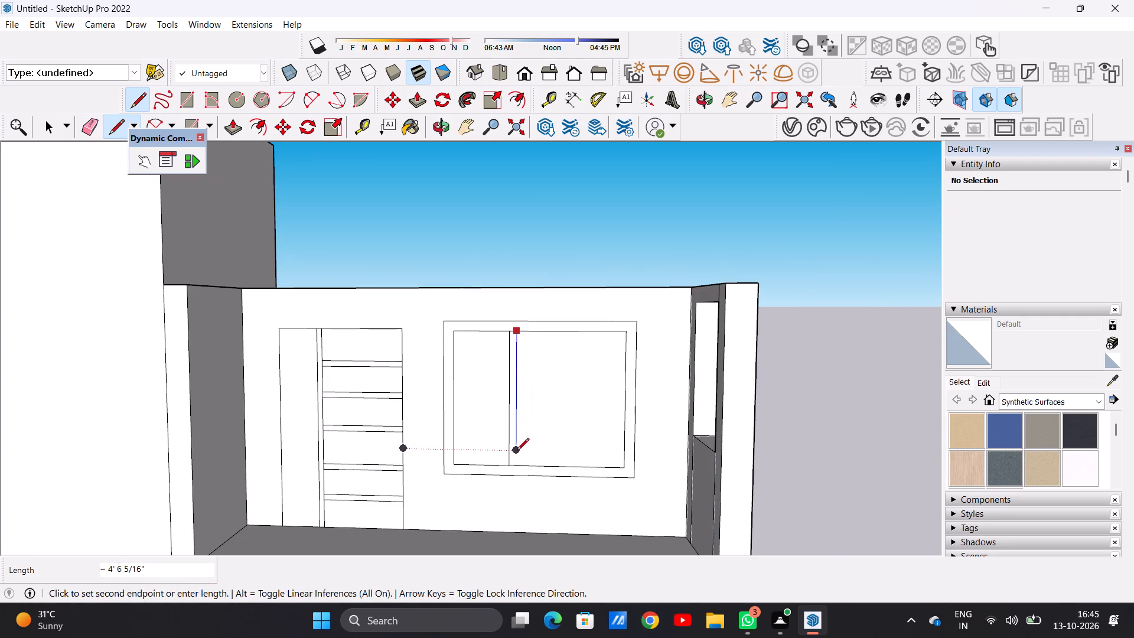
pyautogui.click(519, 467)
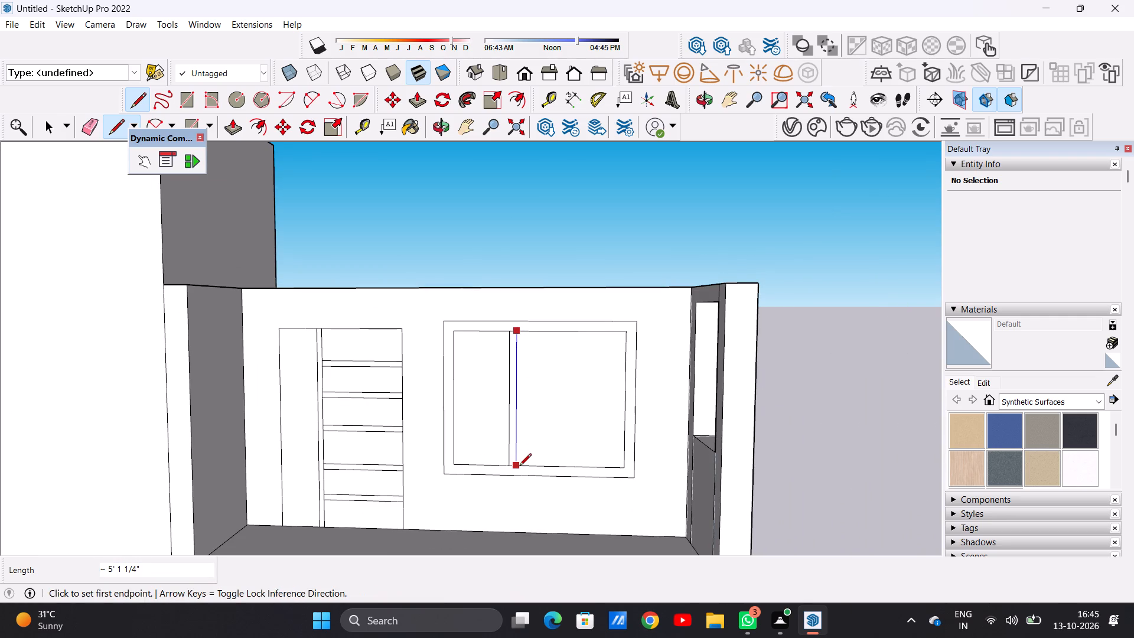
pyautogui.press('space')
# Copy the window mullion strip with its edges 2' 3 7/16" across toward the side opening, dividing the window into three panes.
pyautogui.scroll(11, 519, 467)
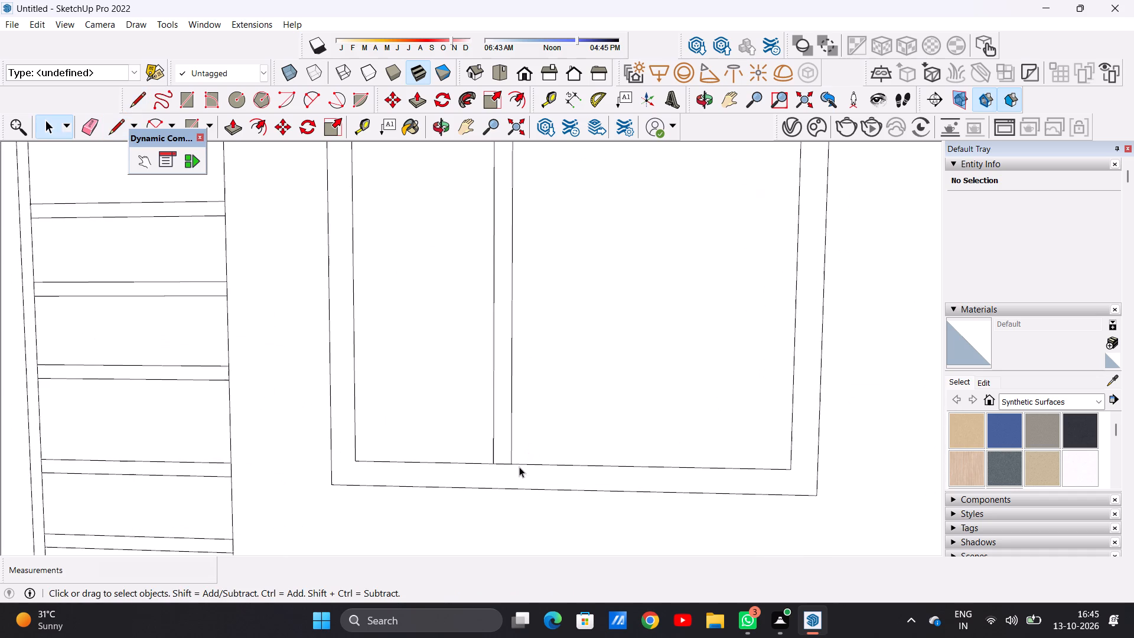
pyautogui.doubleClick(501, 439)
pyautogui.press('m')
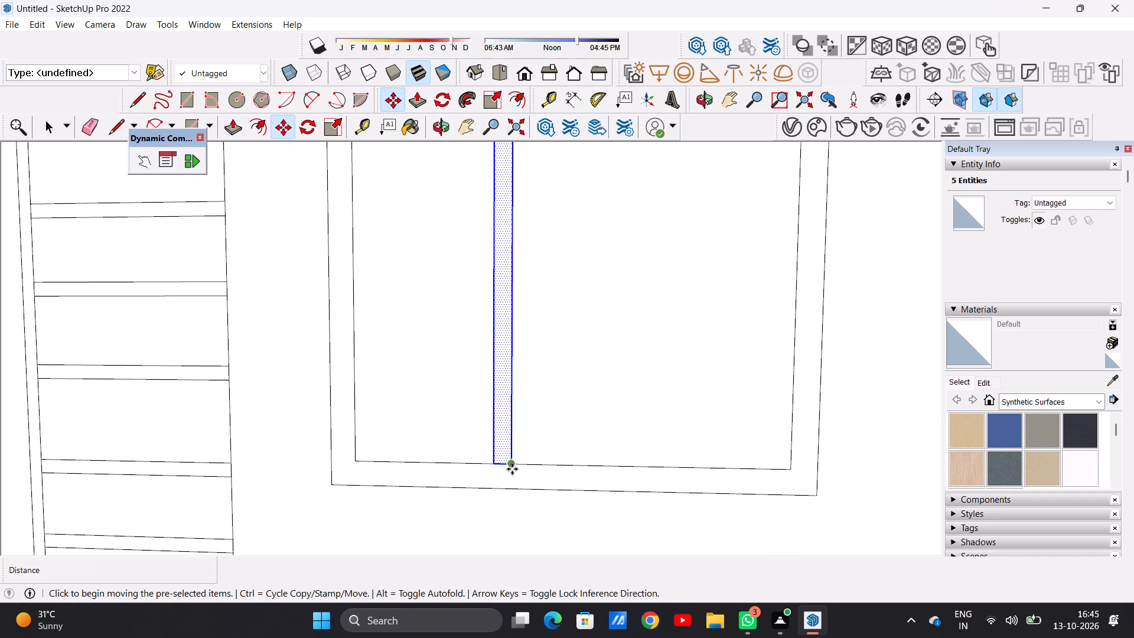
pyautogui.click(512, 469)
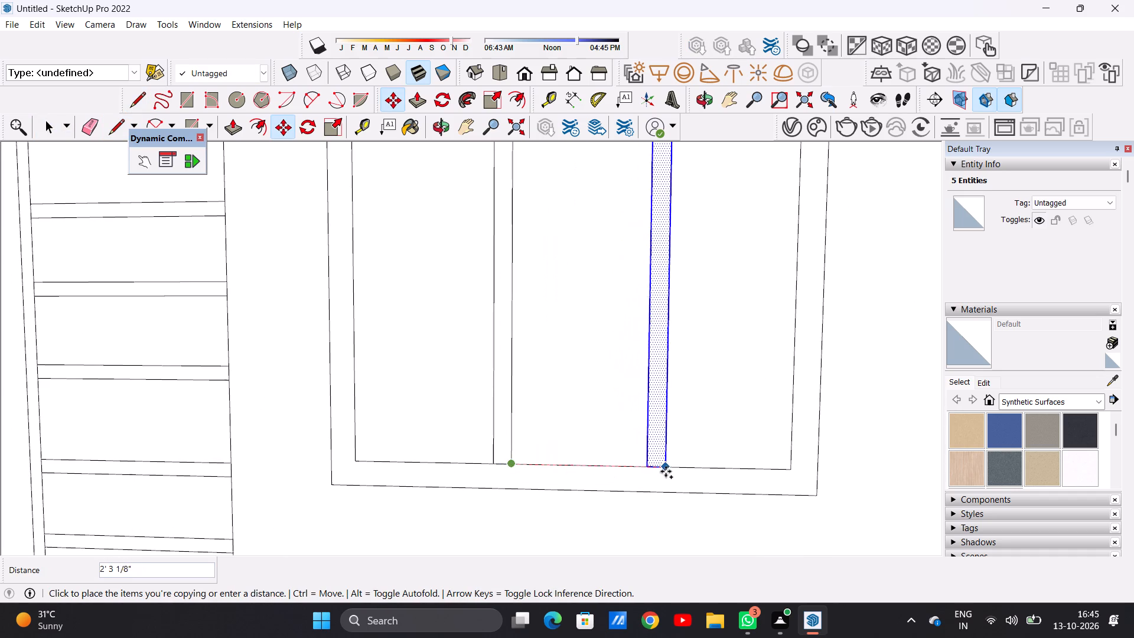
pyautogui.click(667, 471)
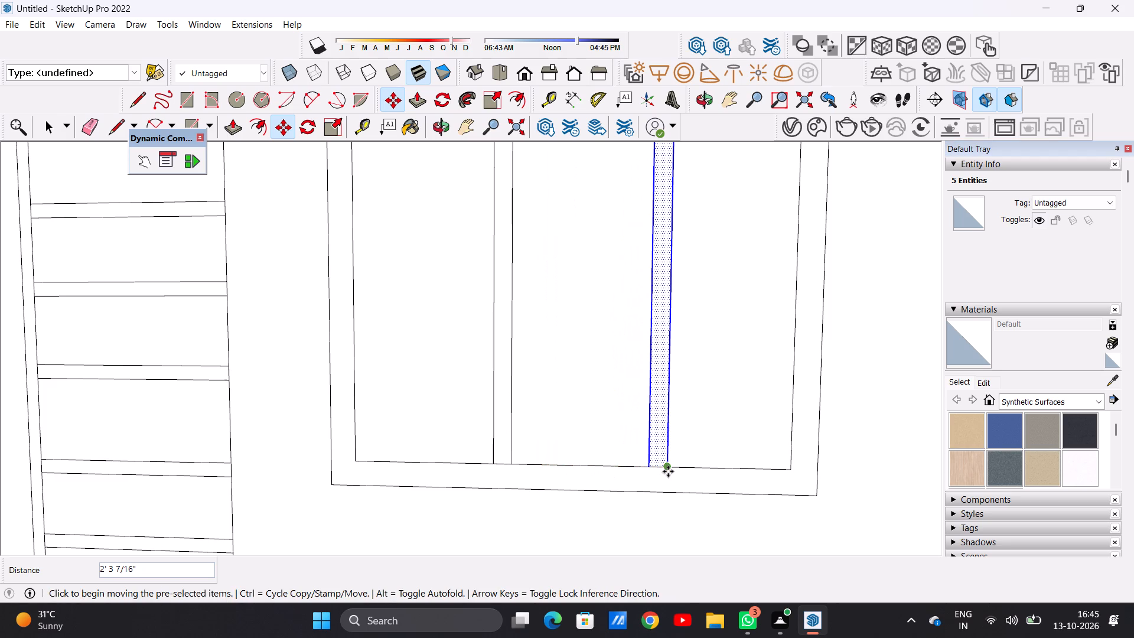
pyautogui.press('space')
pyautogui.scroll(-10, 544, 467)
pyautogui.click(609, 219)
# Examine the villa's front elevation and overall massing, comparing the upper-floor door and window with those on the ground floor.
pyautogui.scroll(-16, 535, 438)
pyautogui.scroll(5, 492, 512)
pyautogui.scroll(-1, 492, 513)
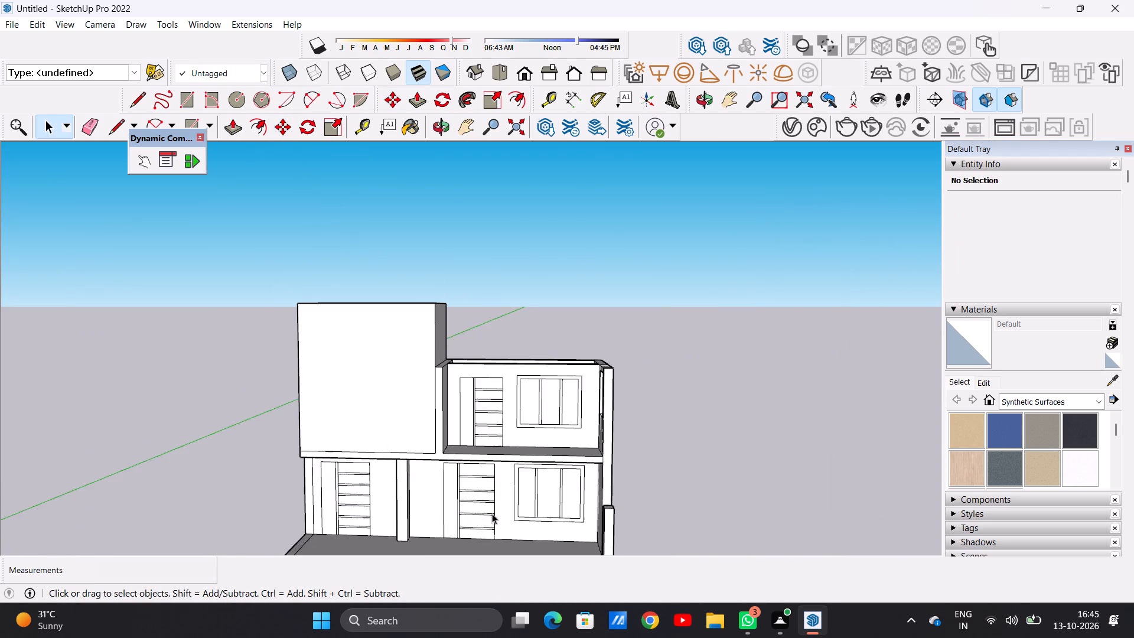
pyautogui.scroll(1, 492, 513)
pyautogui.scroll(-1, 492, 513)
pyautogui.scroll(4, 492, 513)
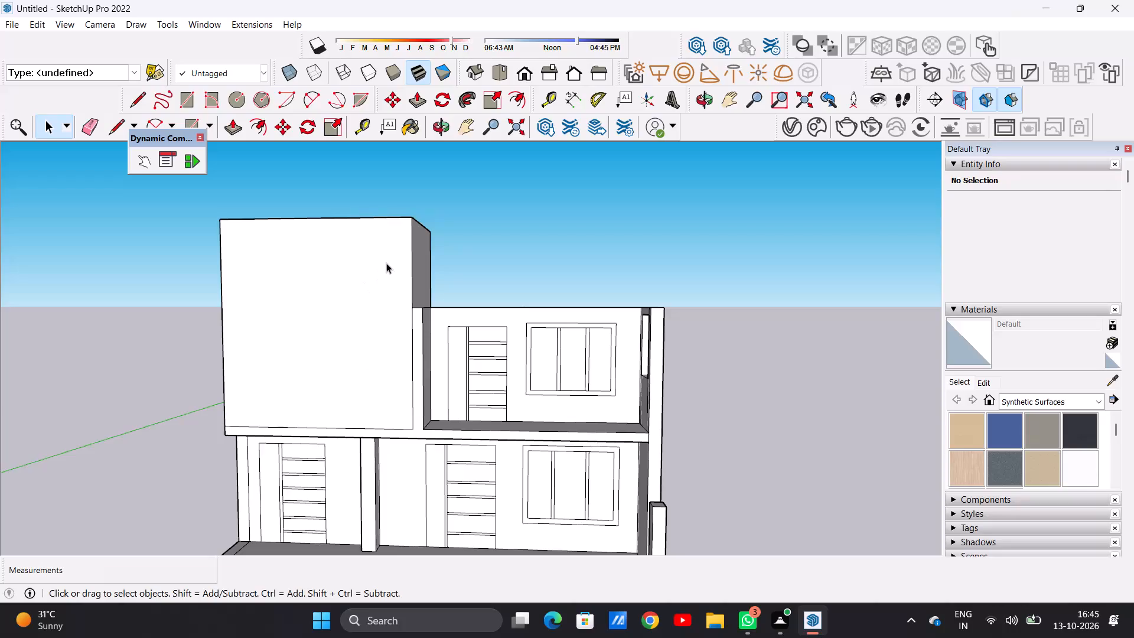
pyautogui.scroll(3, 519, 384)
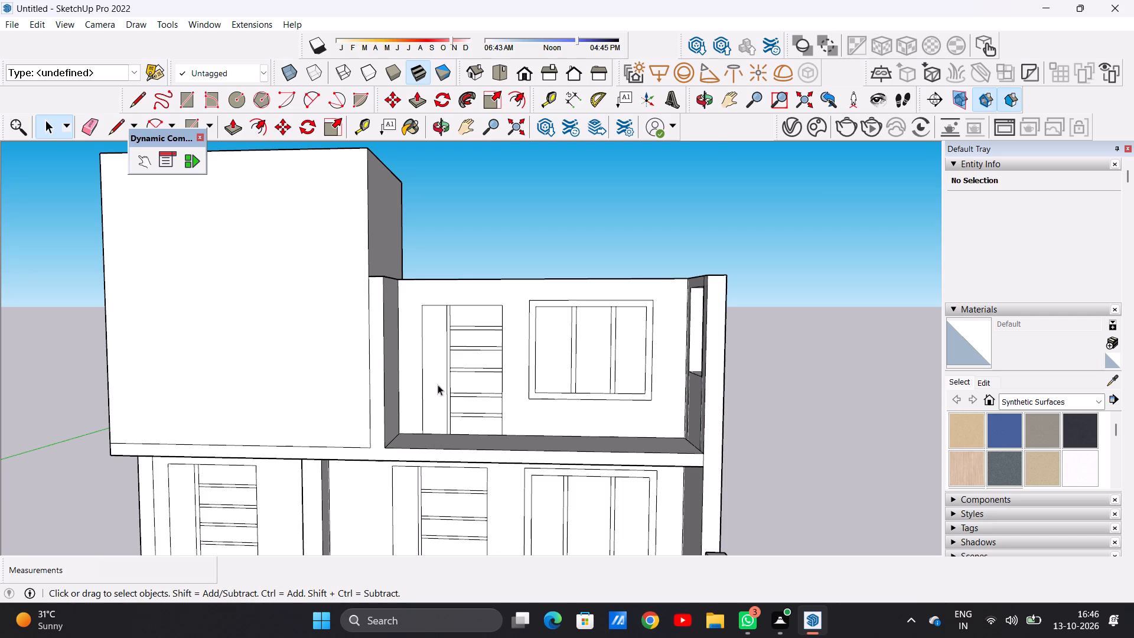
pyautogui.scroll(-6, 459, 416)
pyautogui.scroll(3, 406, 383)
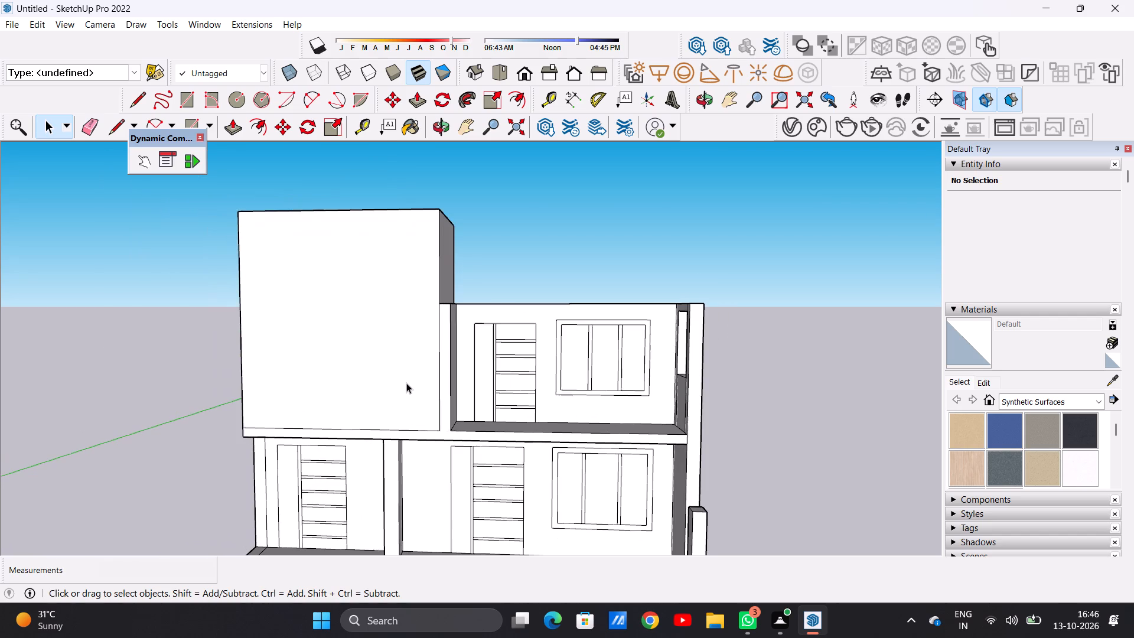
pyautogui.scroll(-2, 474, 374)
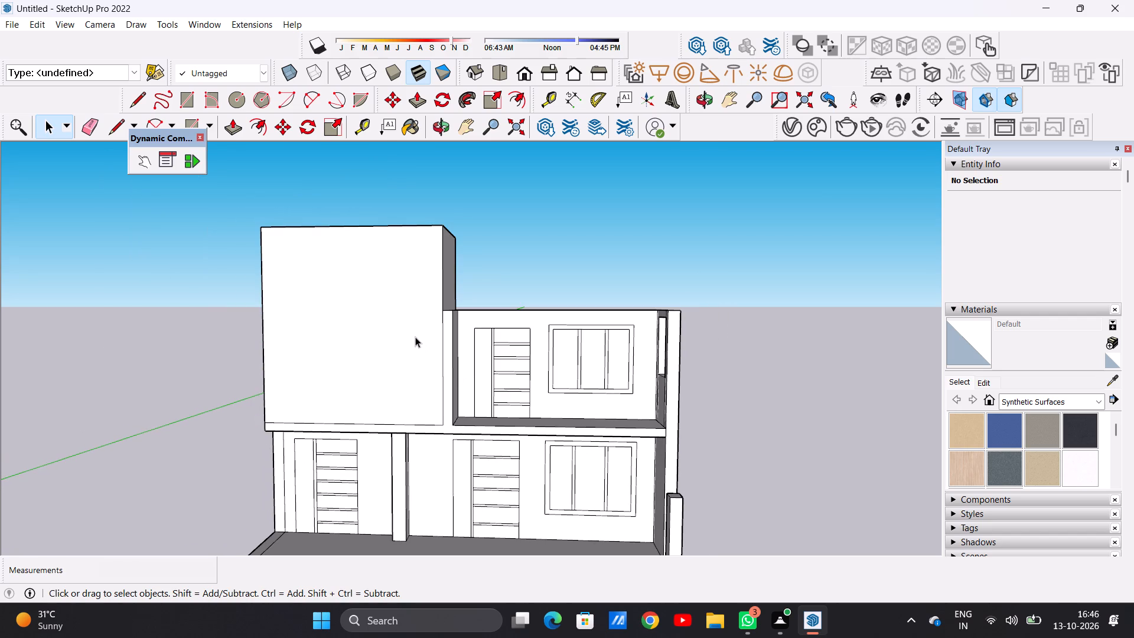
pyautogui.scroll(-4, 373, 293)
pyautogui.moveTo(512, 338); pyautogui.dragTo(501, 378, button='middle')
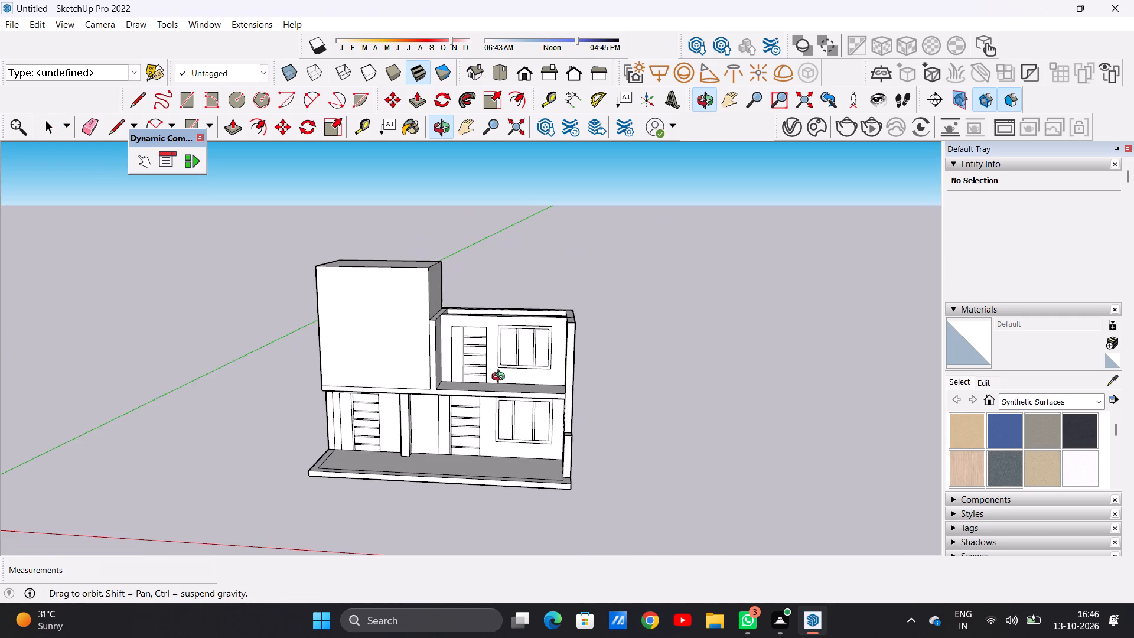
pyautogui.moveTo(501, 378); pyautogui.dragTo(500, 390, button='middle')
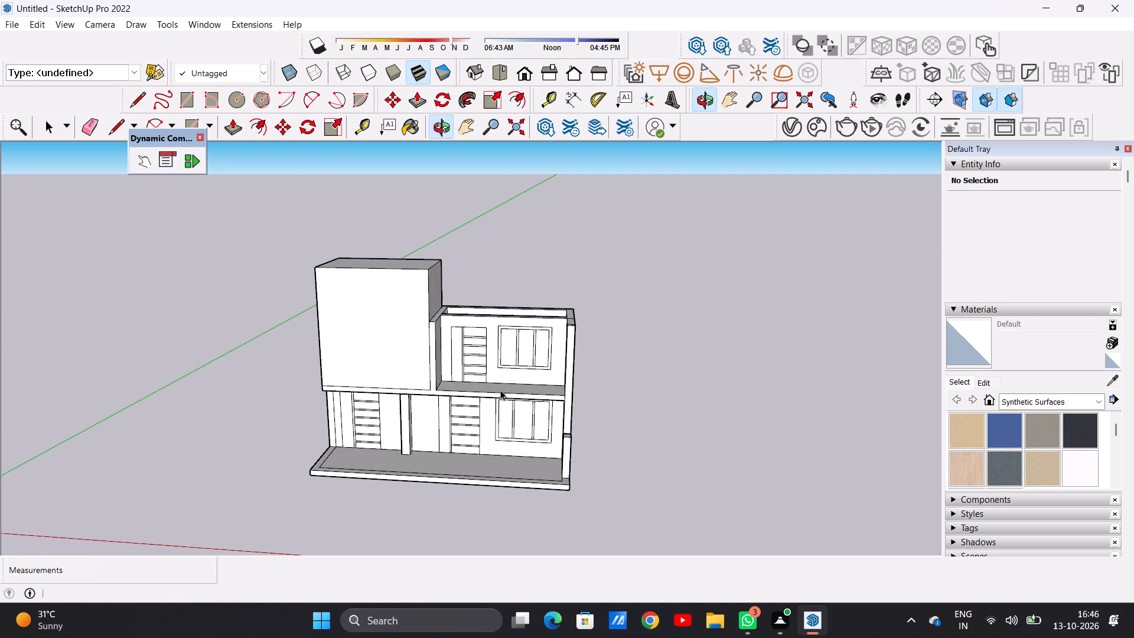
# Examine the upper-floor terrace, its side opening and the wall tops from several angles around the villa.
pyautogui.scroll(3, 499, 386)
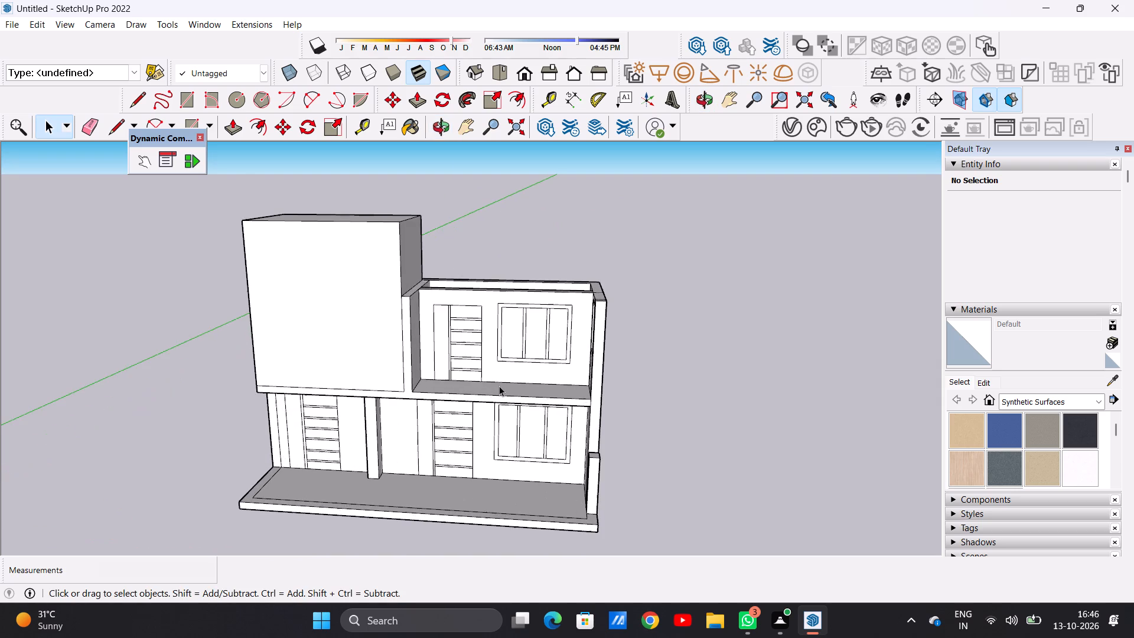
pyautogui.moveTo(549, 321); pyautogui.dragTo(747, 305, button='middle')
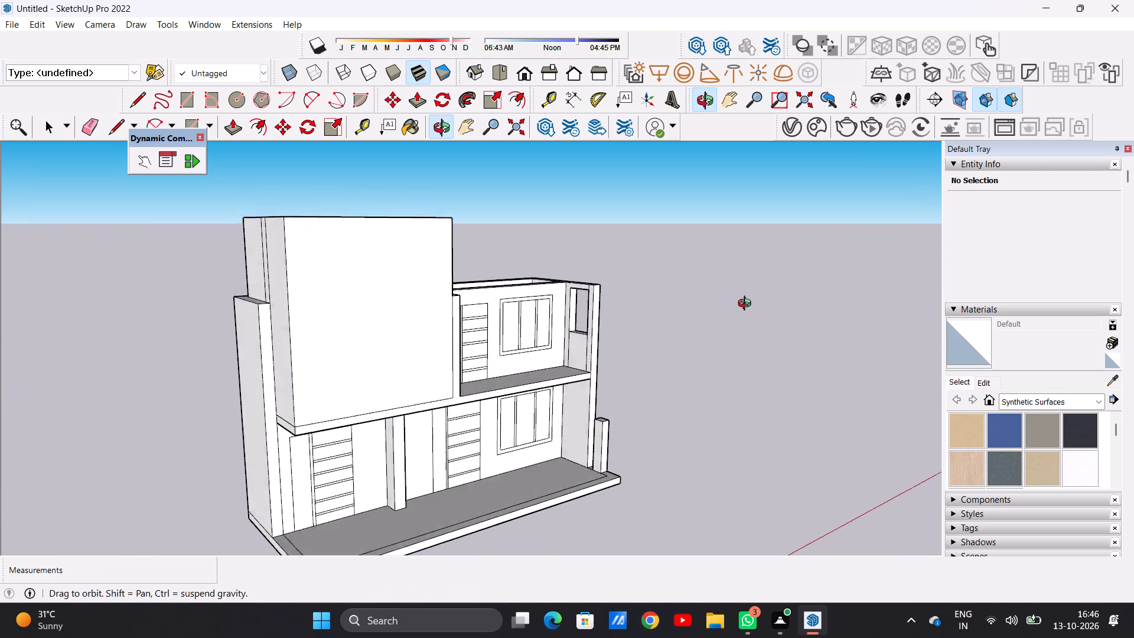
pyautogui.moveTo(747, 305); pyautogui.dragTo(756, 307, button='middle')
pyautogui.scroll(4, 563, 284)
pyautogui.scroll(-1, 561, 284)
pyautogui.scroll(8, 561, 284)
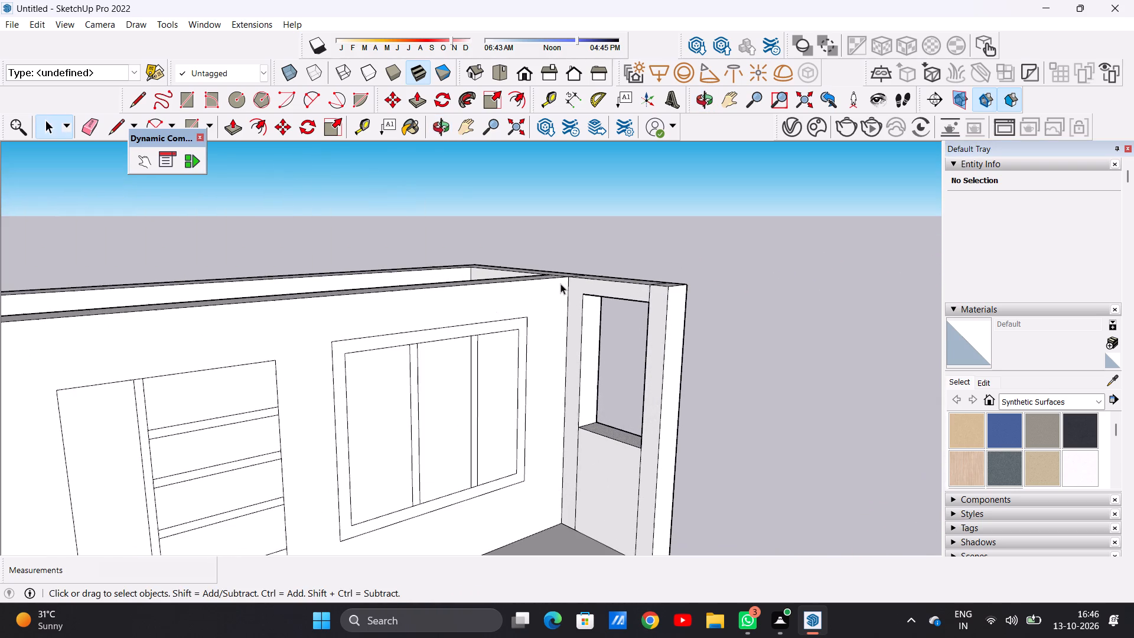
pyautogui.scroll(-7, 547, 352)
pyautogui.scroll(1, 547, 361)
pyautogui.scroll(-3, 547, 361)
pyautogui.moveTo(552, 378); pyautogui.dragTo(216, 377, button='middle')
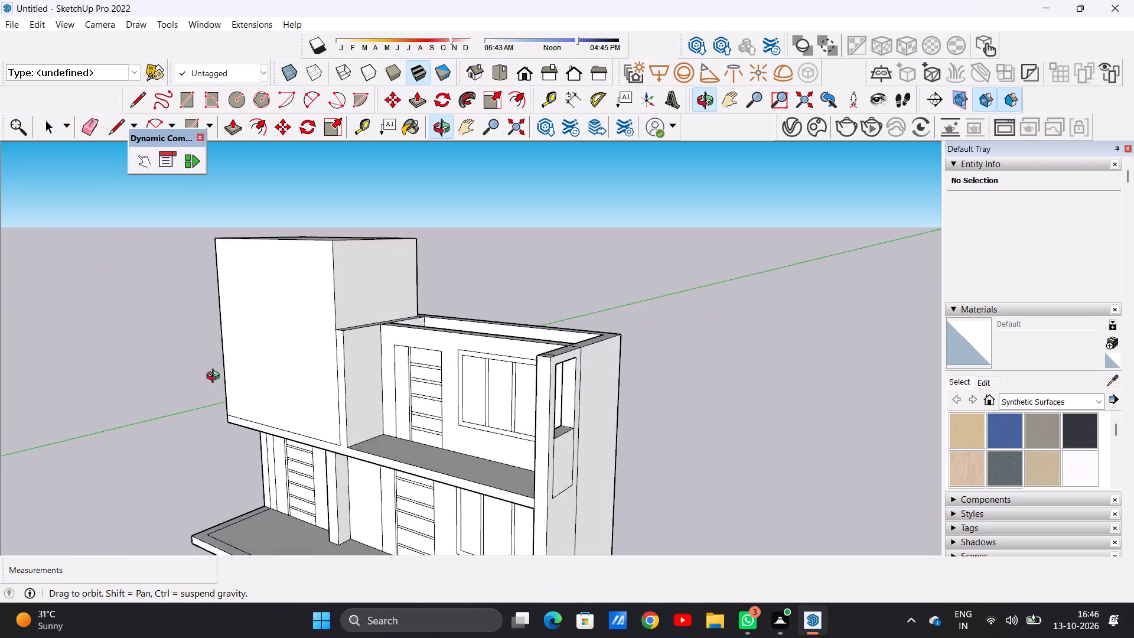
pyautogui.moveTo(216, 377); pyautogui.dragTo(211, 423, button='middle')
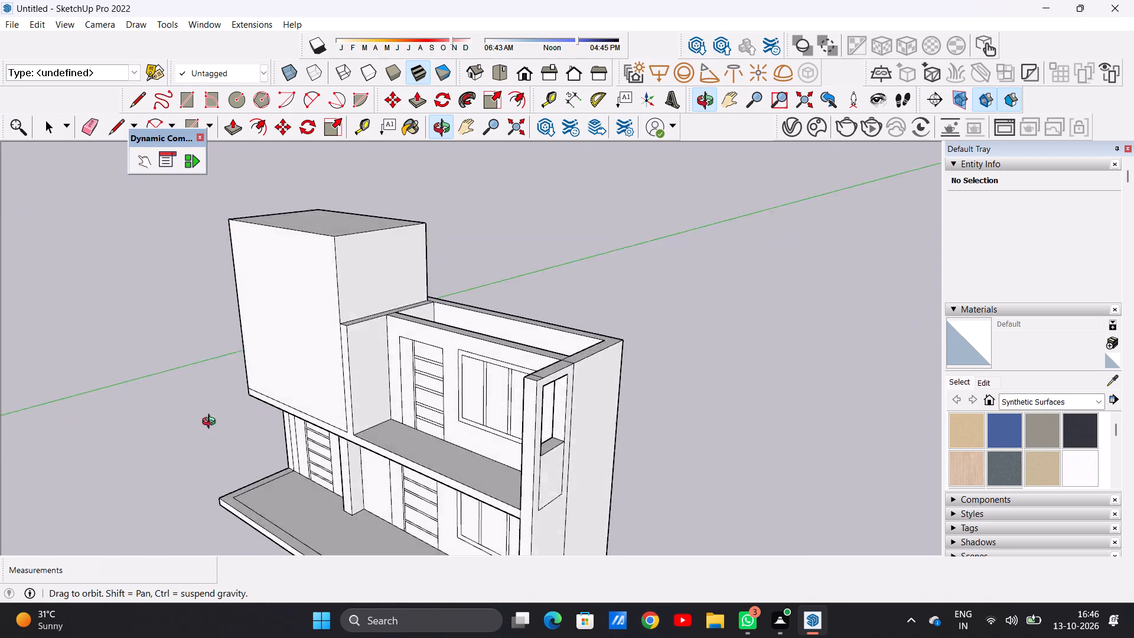
pyautogui.moveTo(211, 423); pyautogui.dragTo(295, 449, button='middle')
pyautogui.scroll(7, 451, 333)
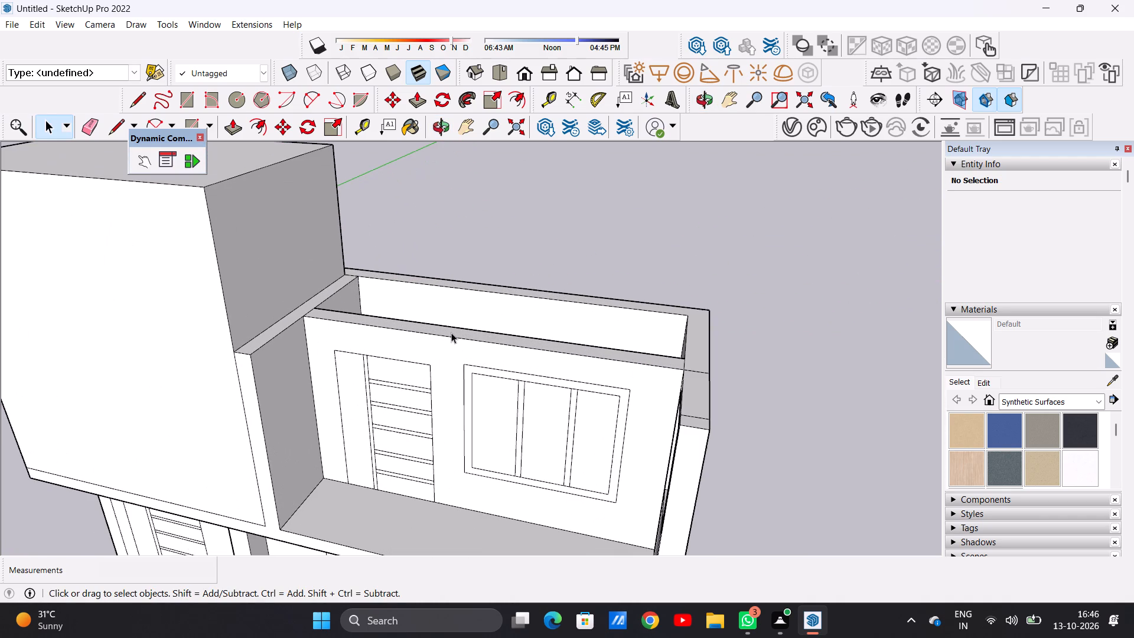
pyautogui.scroll(-3, 438, 331)
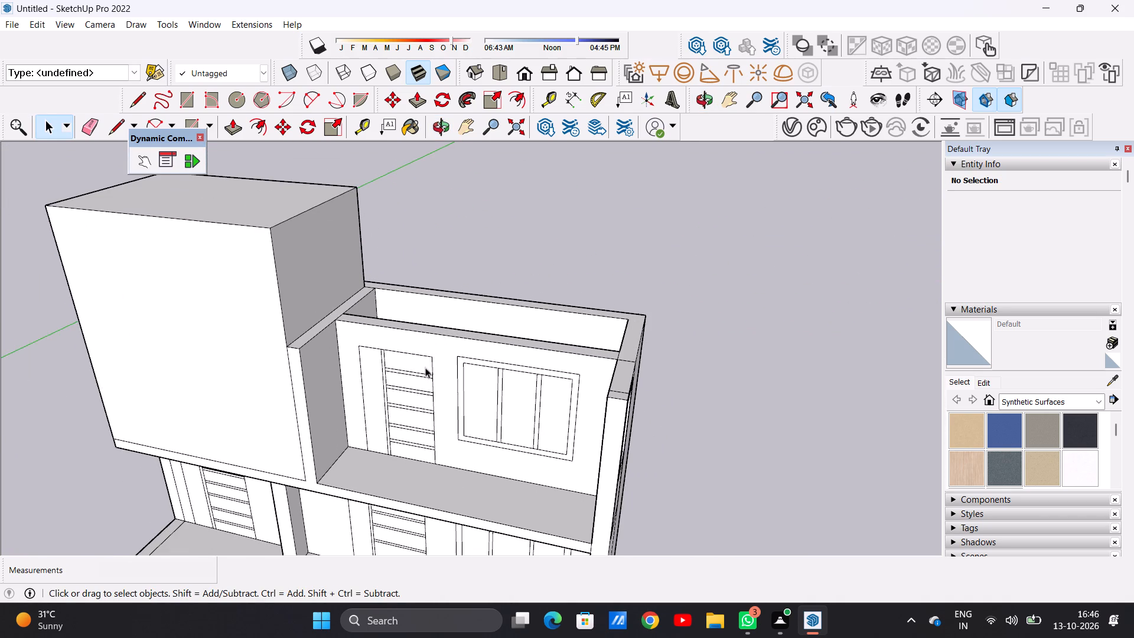
pyautogui.moveTo(417, 403); pyautogui.dragTo(405, 376, button='middle')
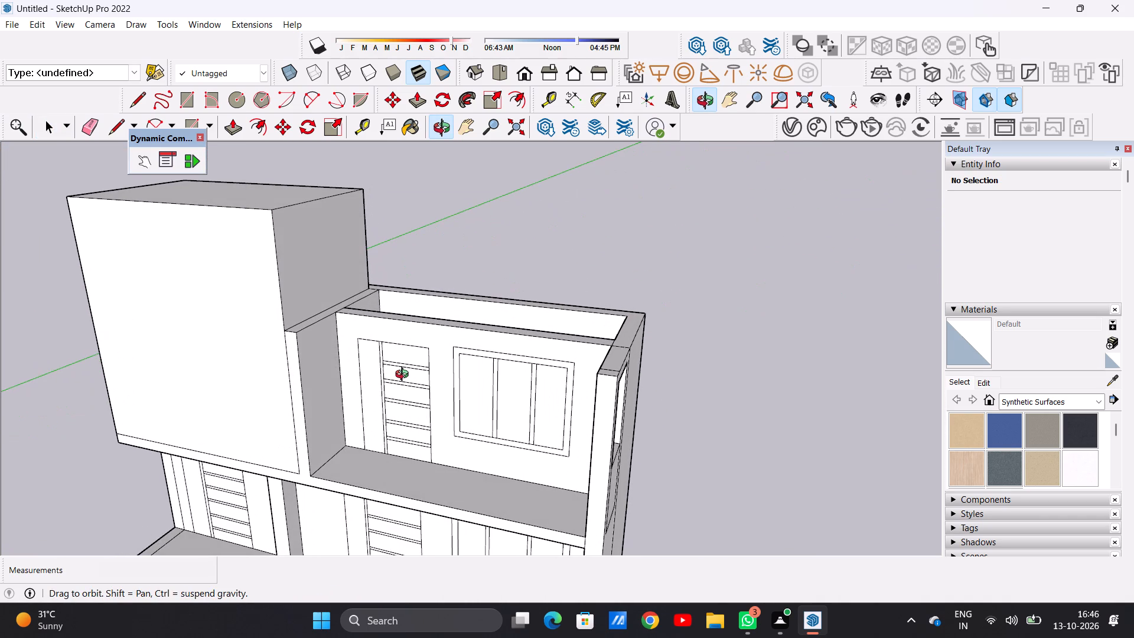
pyautogui.moveTo(405, 376); pyautogui.dragTo(649, 322, button='middle')
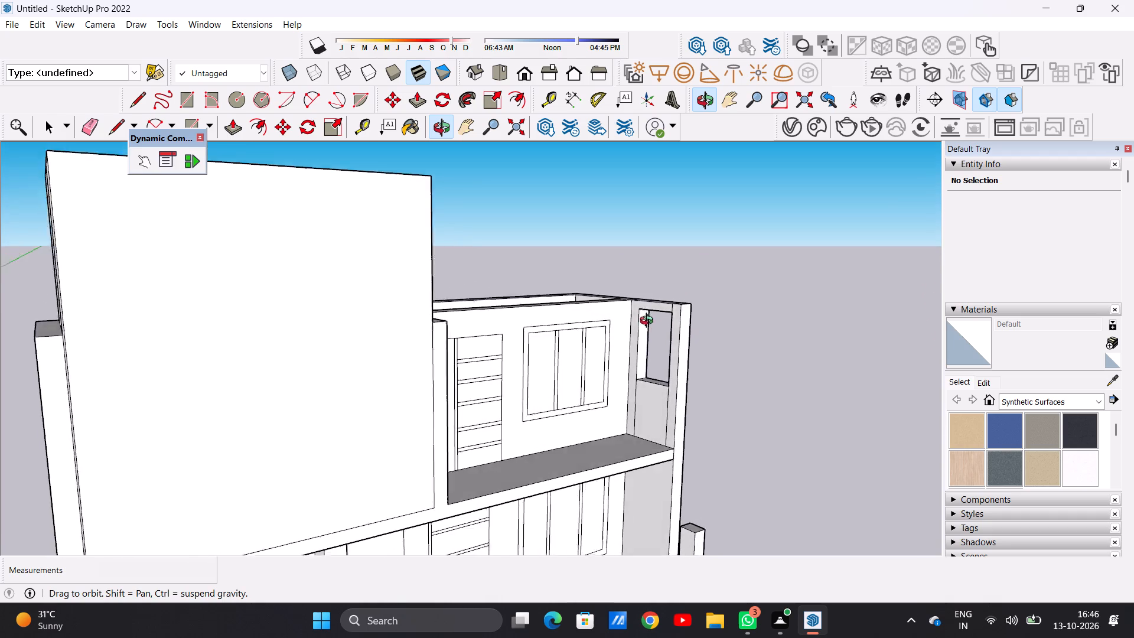
pyautogui.moveTo(649, 322); pyautogui.dragTo(643, 313, button='middle')
# Draw a line about 8 1/16" long from the side opening's top front corner across the inner face of the front pier.
pyautogui.scroll(16, 683, 300)
pyautogui.scroll(-1, 663, 318)
pyautogui.scroll(2, 663, 318)
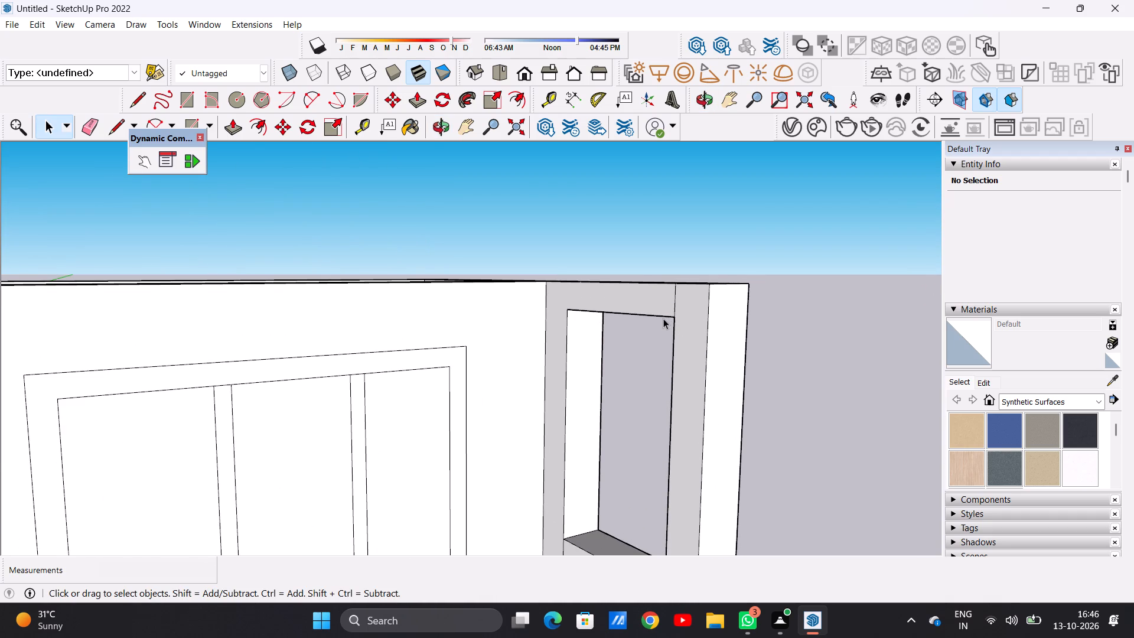
pyautogui.press('l')
pyautogui.scroll(3, 663, 318)
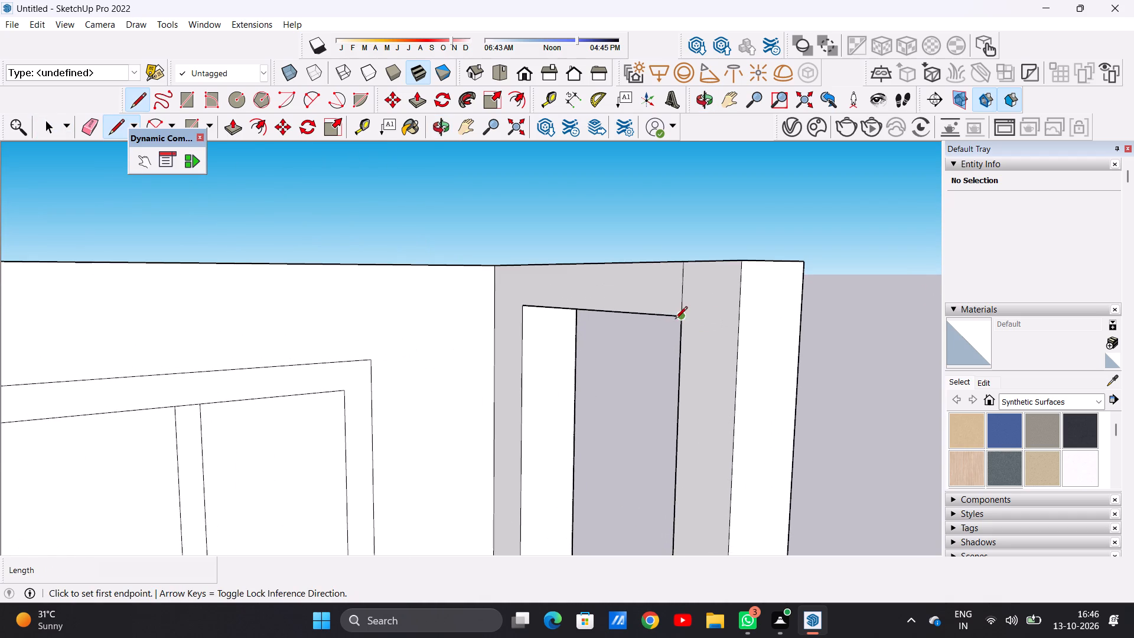
pyautogui.click(677, 318)
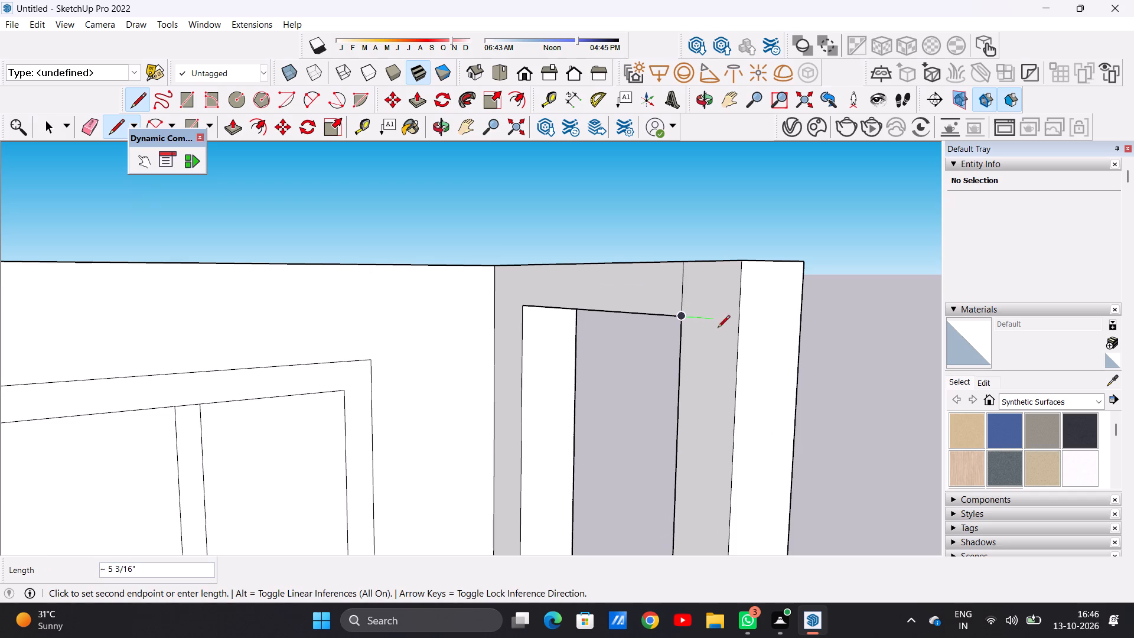
pyautogui.click(741, 321)
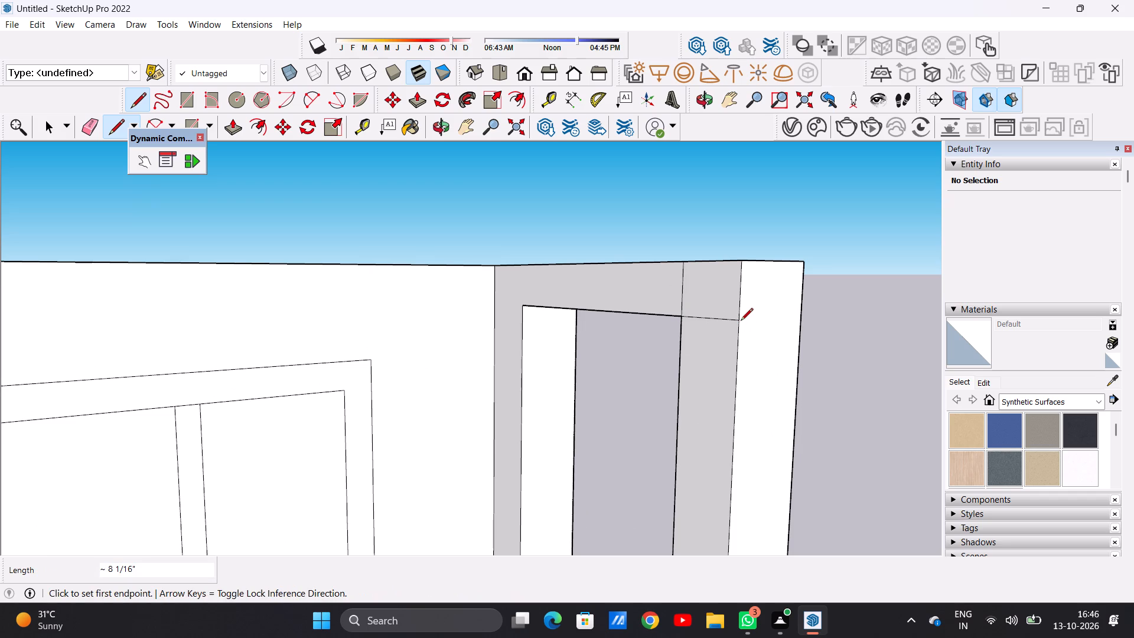
# Push/Pull the small face at the pier's top about 16' 11 1/4" to the raised block's side wall, forming a front beam.
pyautogui.press('space')
pyautogui.write('p')
pyautogui.click(728, 289)
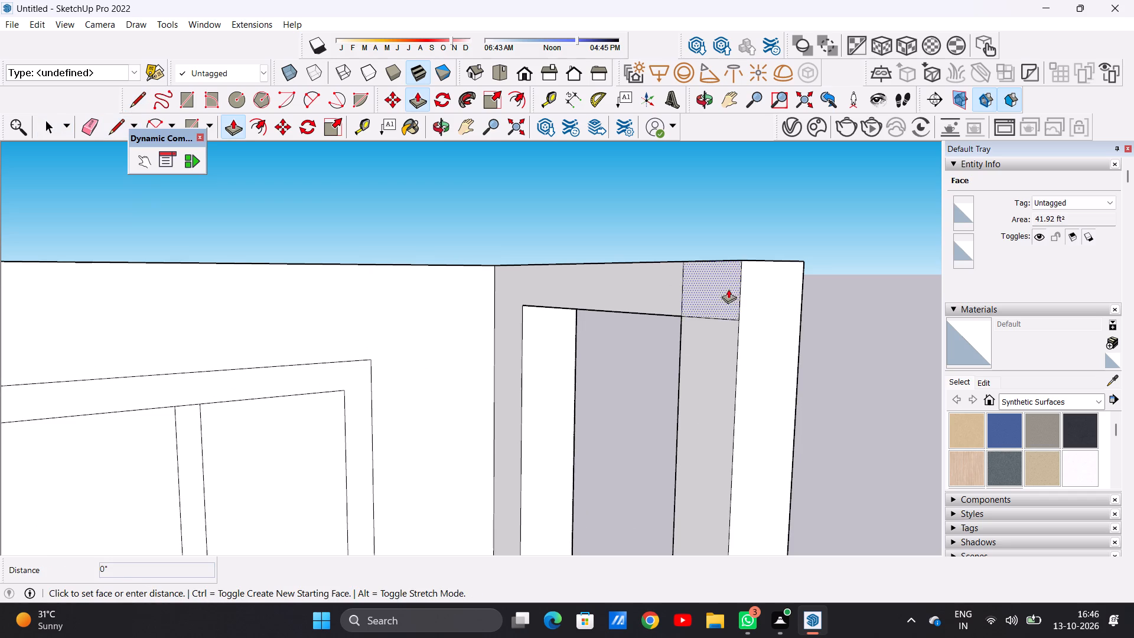
pyautogui.scroll(-18, 571, 314)
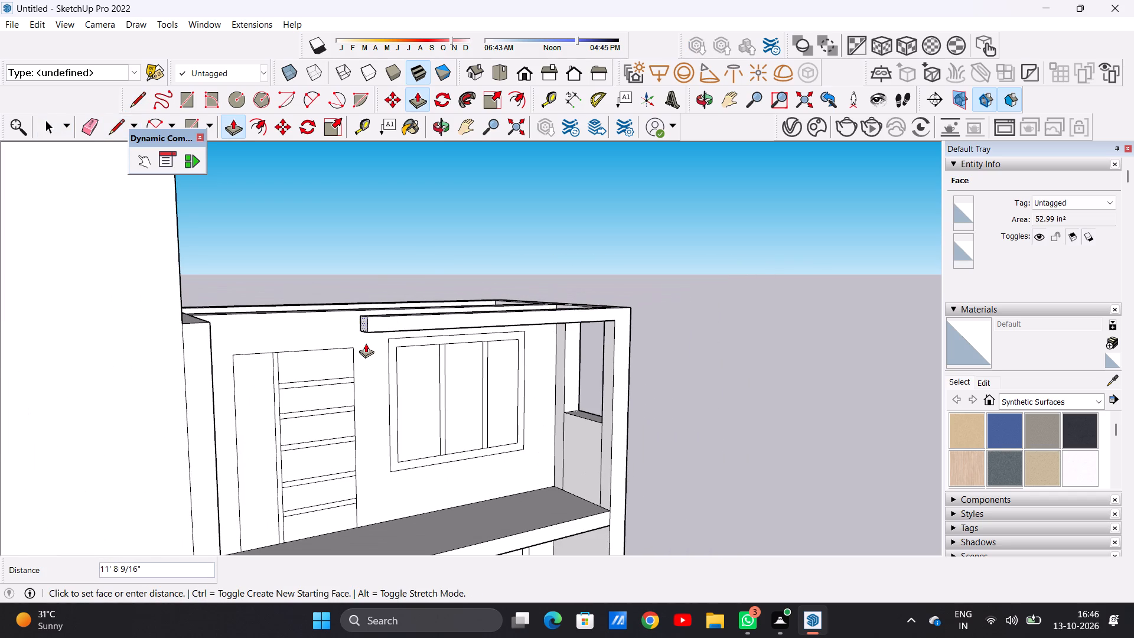
pyautogui.moveTo(364, 344); pyautogui.dragTo(116, 307, button='middle')
pyautogui.moveTo(135, 305); pyautogui.dragTo(299, 323, button='middle')
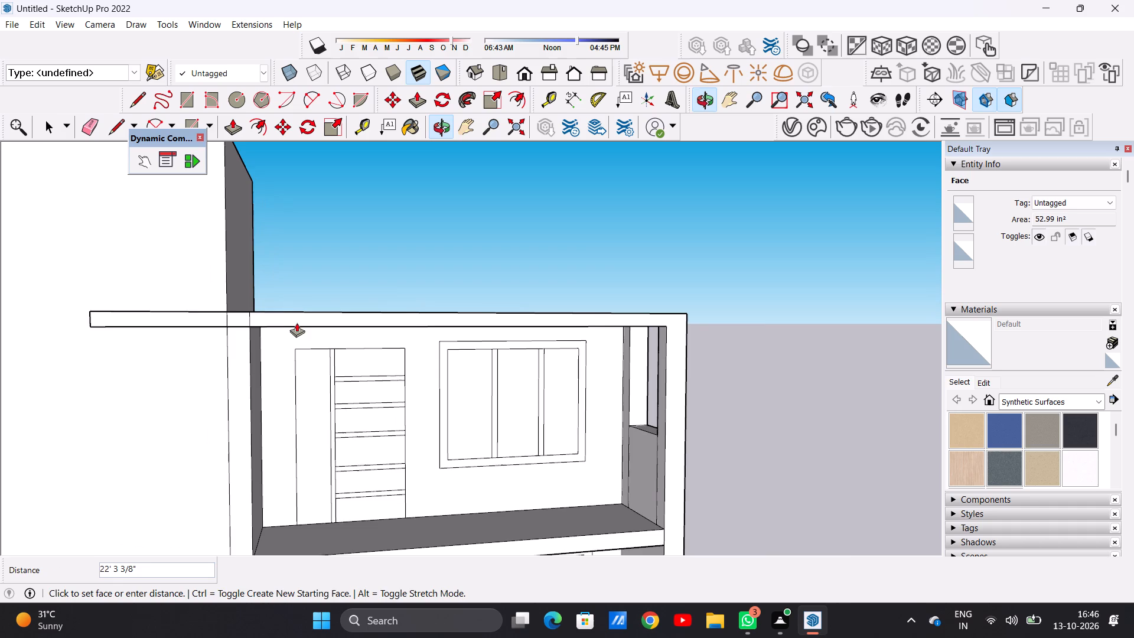
pyautogui.scroll(8, 271, 319)
pyautogui.scroll(-1, 271, 319)
pyautogui.scroll(2, 271, 319)
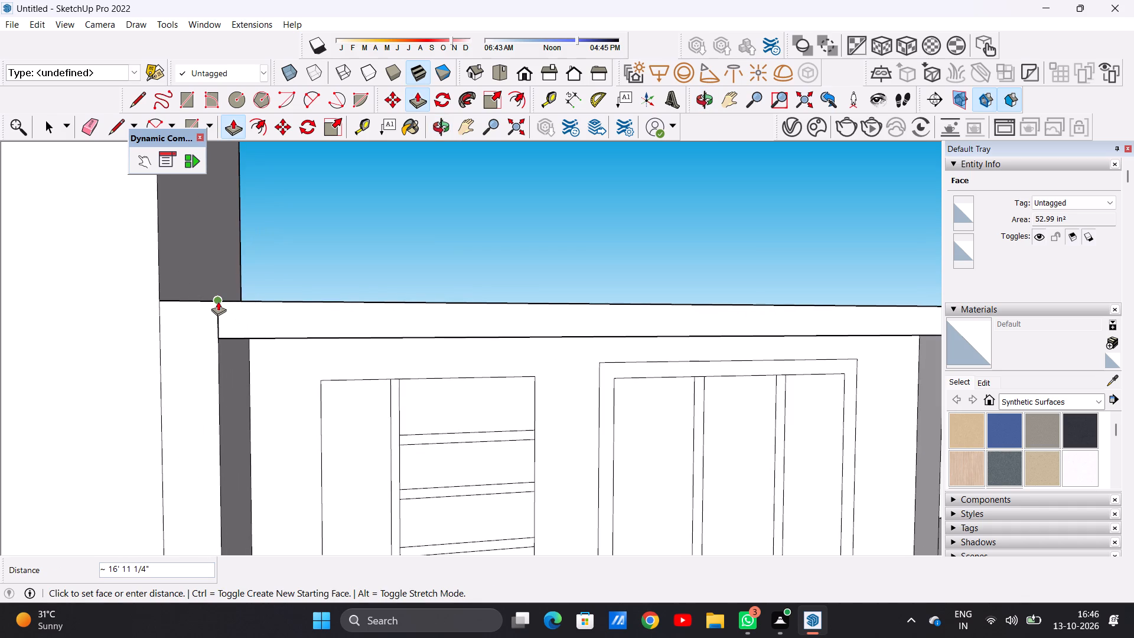
pyautogui.click(217, 300)
# Erase the leftover edge where the terrace's front beam meets the wall beside the raised block.
pyautogui.press('space')
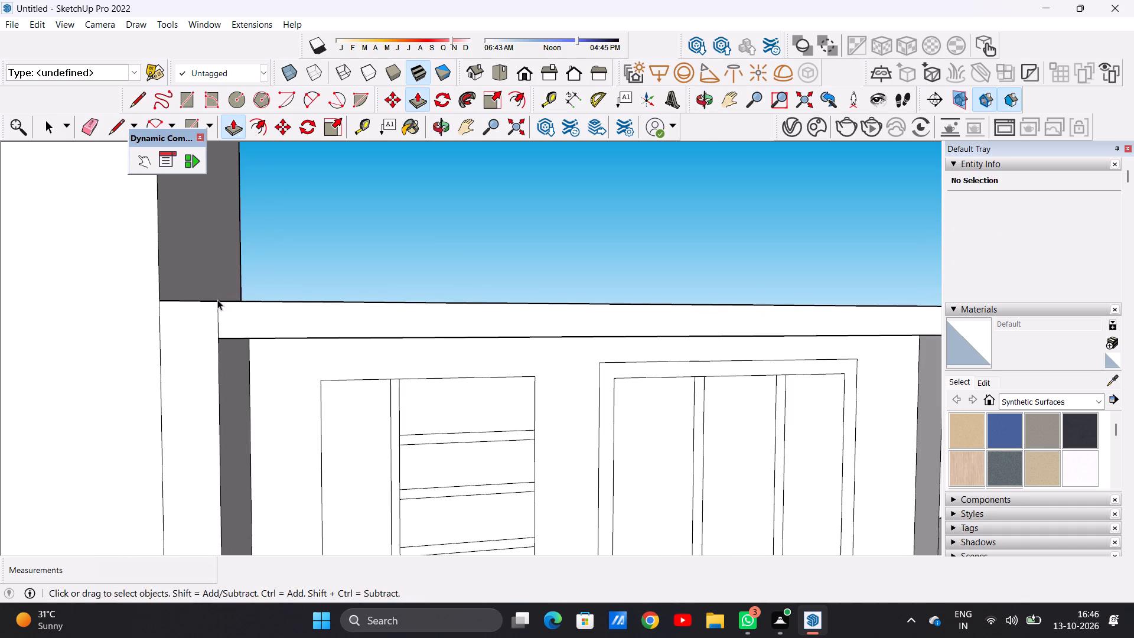
pyautogui.write('e')
pyautogui.moveTo(202, 318); pyautogui.dragTo(224, 317)
pyautogui.scroll(-5, 244, 341)
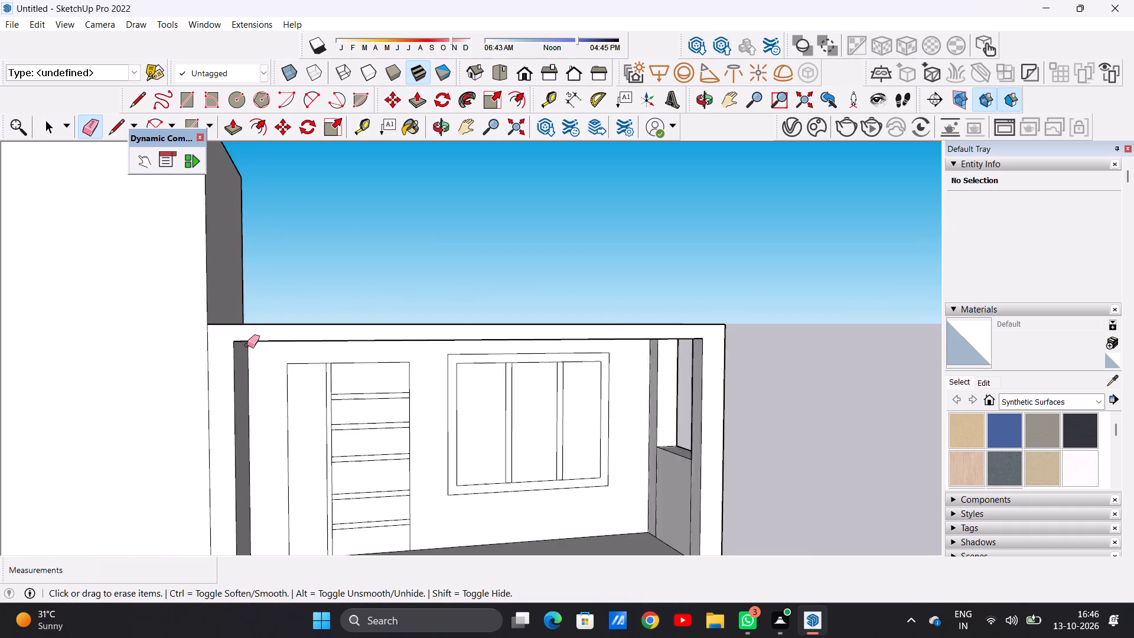
pyautogui.scroll(-9, 247, 345)
pyautogui.scroll(7, 524, 359)
pyautogui.scroll(-1, 498, 354)
pyautogui.scroll(2, 498, 354)
pyautogui.scroll(-6, 503, 354)
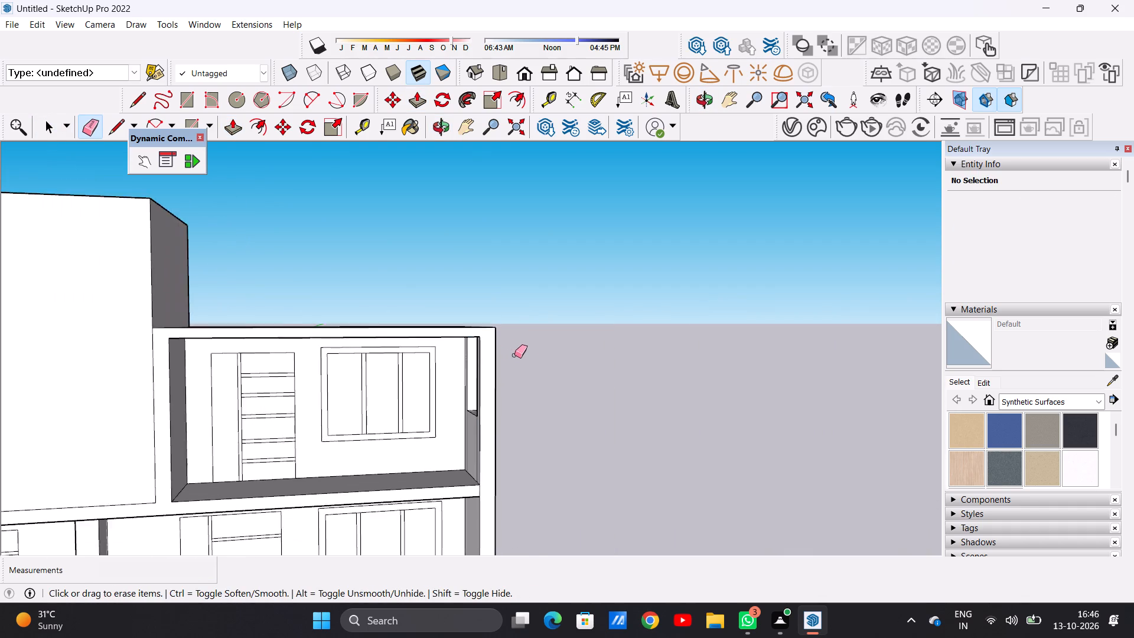
pyautogui.scroll(-7, 514, 355)
pyautogui.scroll(2, 509, 451)
pyautogui.scroll(-1, 509, 452)
pyautogui.scroll(3, 509, 453)
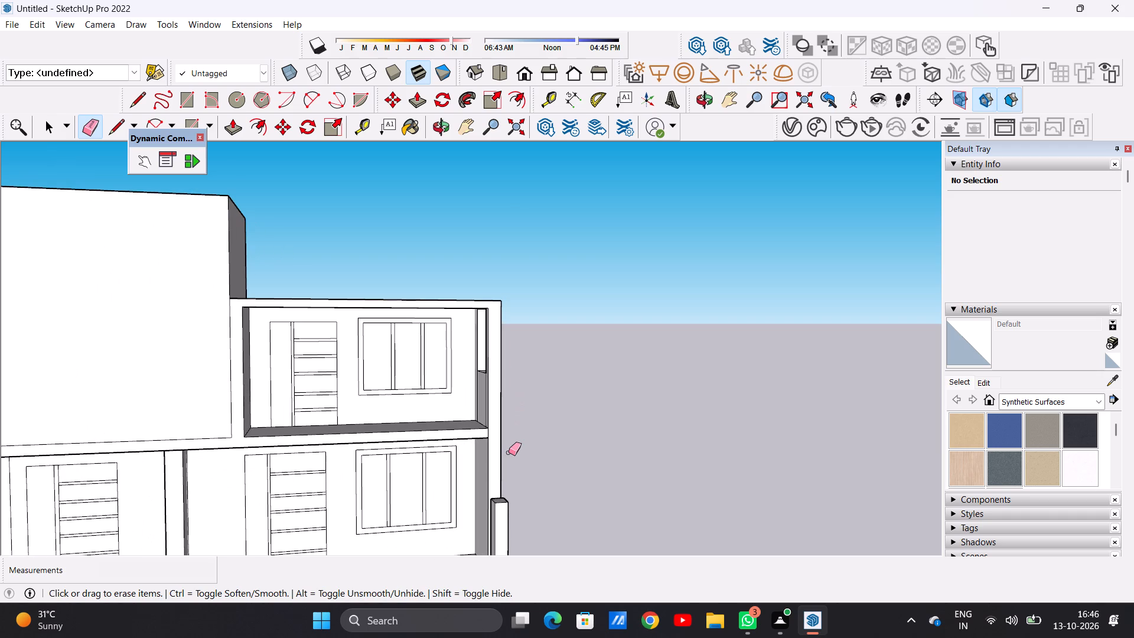
pyautogui.press('space')
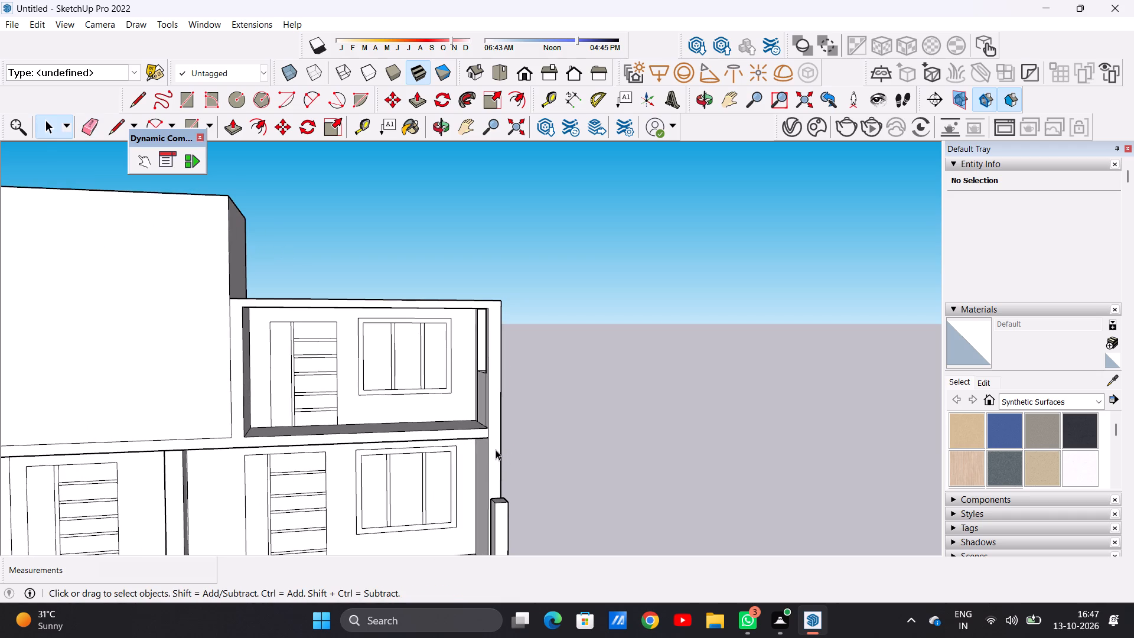
# Examine the framed terrace front from above and straight on, checking how the beam, pier and floor slab meet.
pyautogui.scroll(1, 496, 450)
pyautogui.scroll(-1, 496, 450)
pyautogui.scroll(1, 496, 450)
pyautogui.scroll(-1, 496, 450)
pyautogui.scroll(1, 496, 450)
pyautogui.moveTo(494, 447); pyautogui.dragTo(471, 497, button='middle')
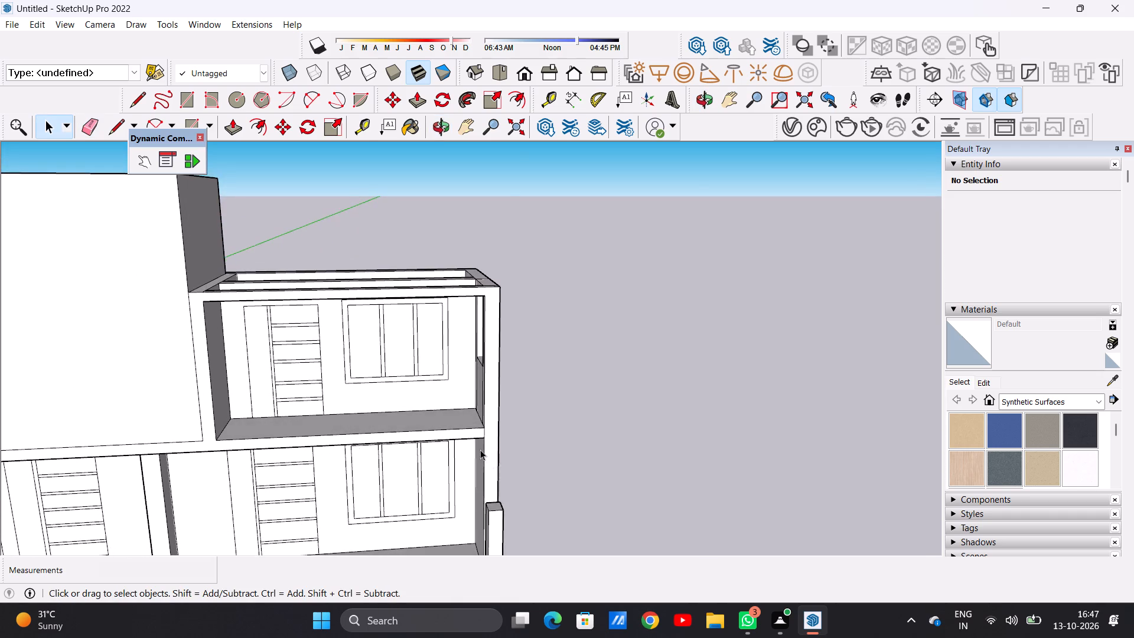
pyautogui.scroll(5, 480, 447)
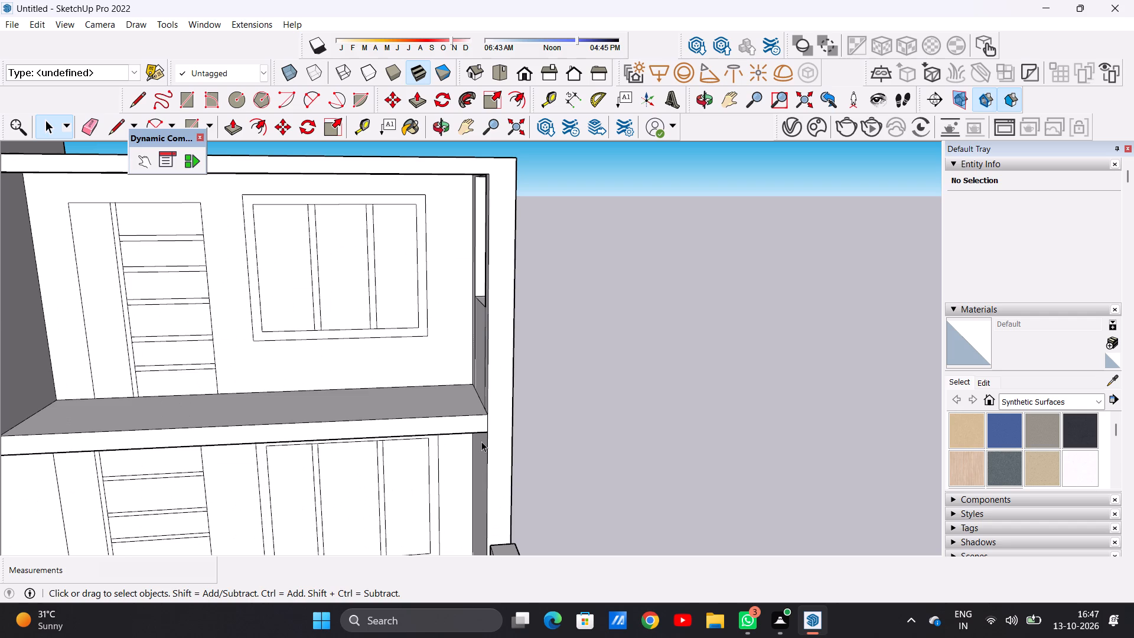
pyautogui.scroll(-8, 464, 404)
pyautogui.moveTo(455, 418); pyautogui.dragTo(402, 373, button='middle')
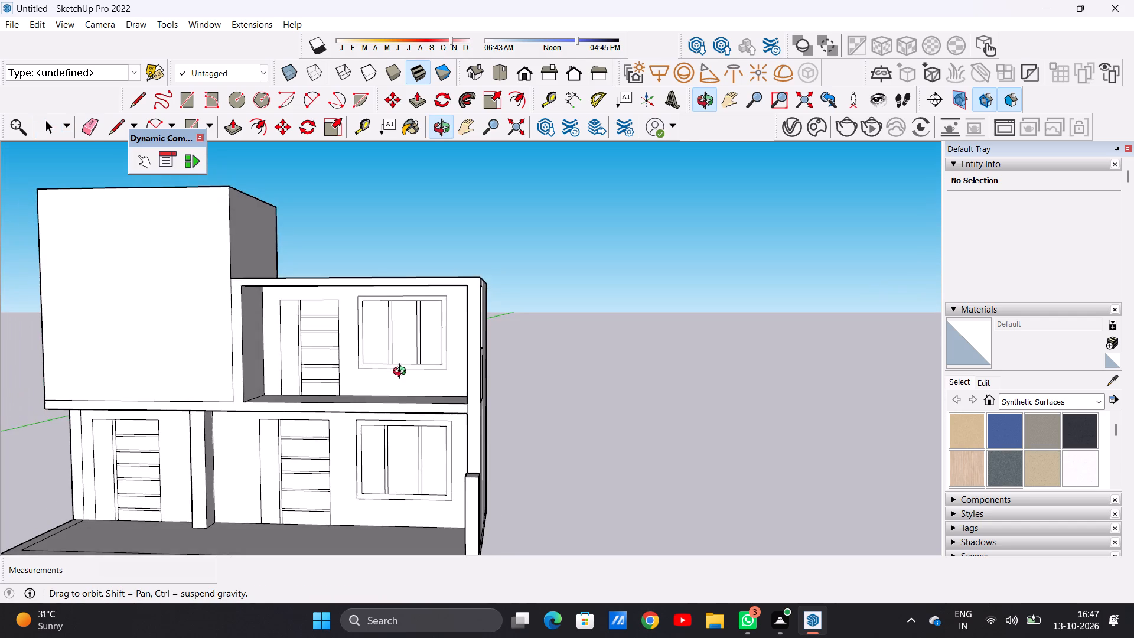
pyautogui.moveTo(402, 373); pyautogui.dragTo(435, 403, button='middle')
pyautogui.scroll(-7, 510, 389)
pyautogui.scroll(1, 446, 391)
pyautogui.scroll(-1, 444, 391)
pyautogui.scroll(3, 440, 391)
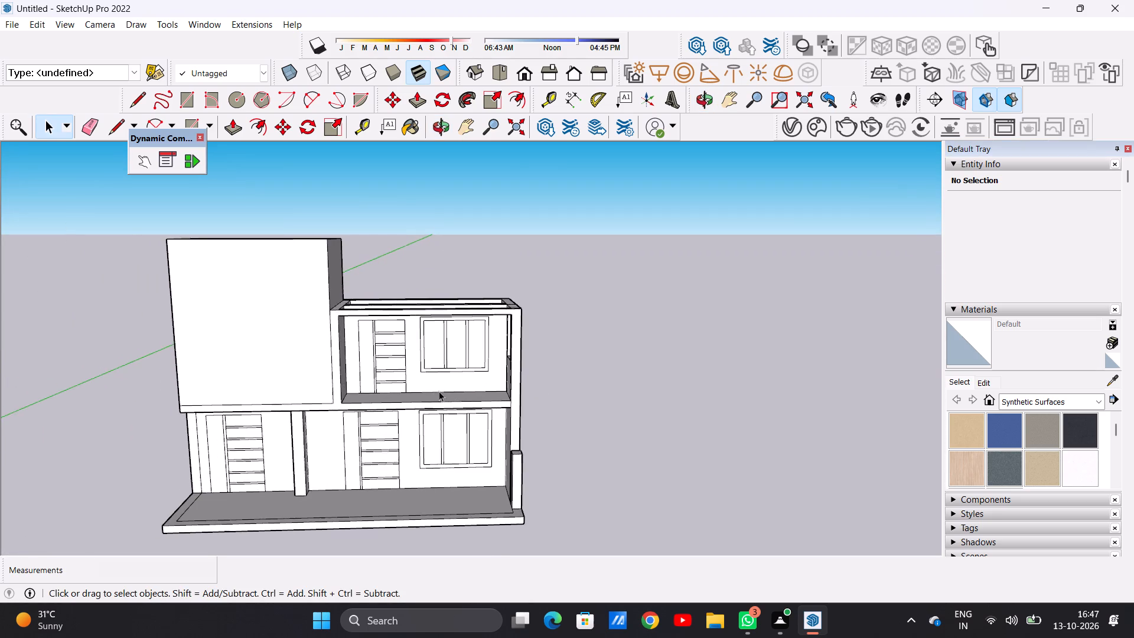
pyautogui.moveTo(438, 392); pyautogui.dragTo(416, 351, button='middle')
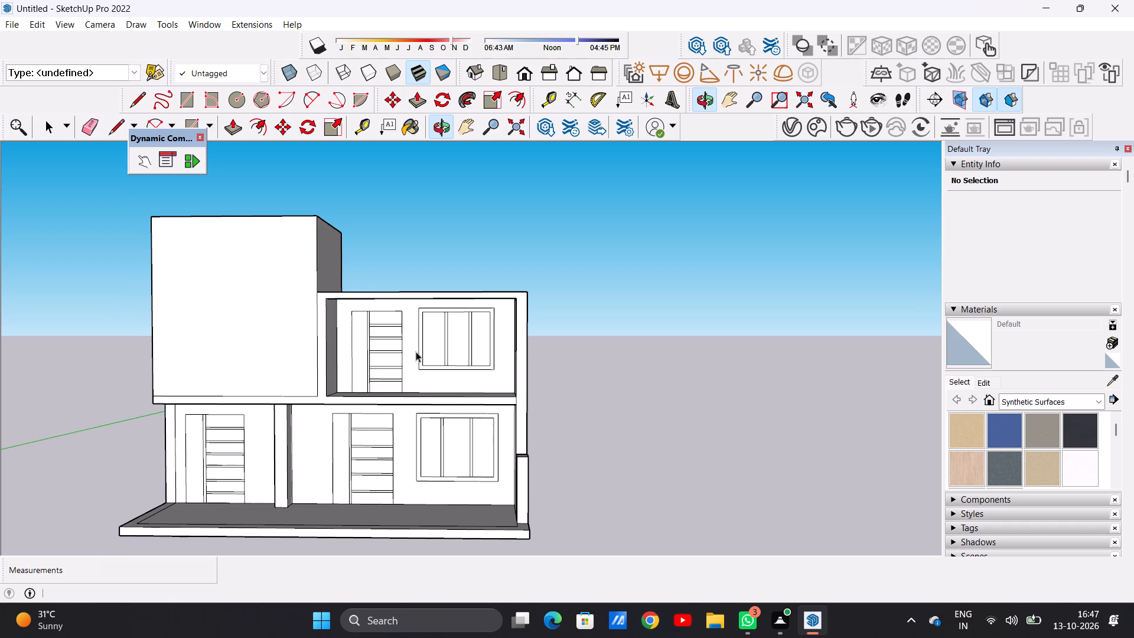
pyautogui.scroll(2, 415, 347)
pyautogui.scroll(-1, 415, 348)
pyautogui.scroll(1, 415, 348)
pyautogui.scroll(-1, 415, 348)
pyautogui.scroll(5, 415, 348)
pyautogui.scroll(-2, 395, 353)
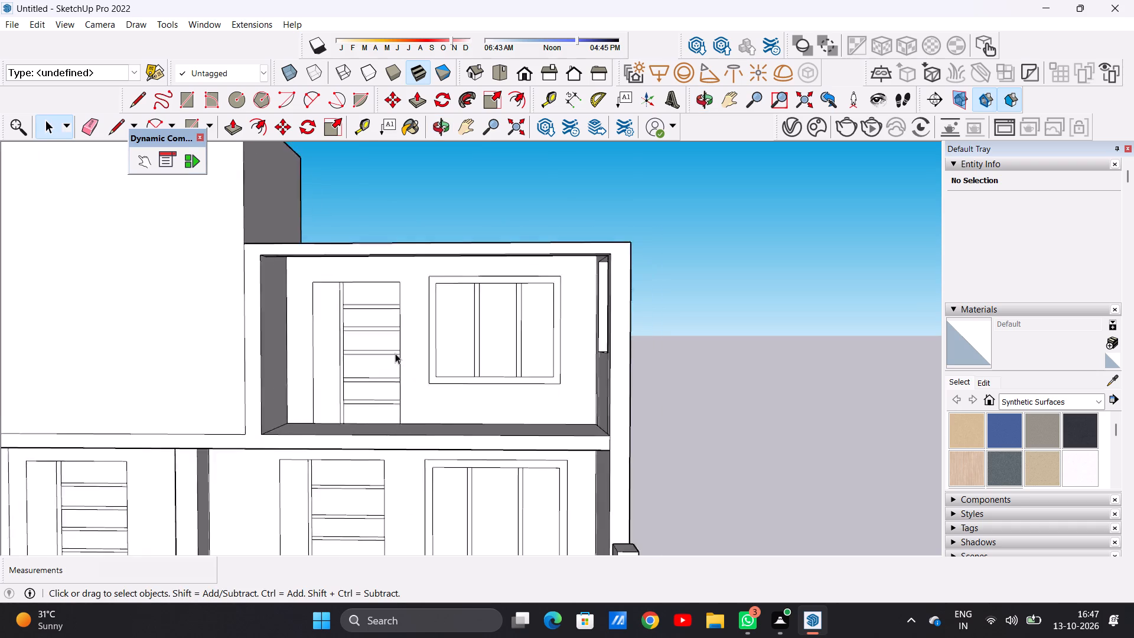
pyautogui.scroll(-1, 395, 353)
pyautogui.moveTo(410, 356); pyautogui.dragTo(418, 486, button='middle')
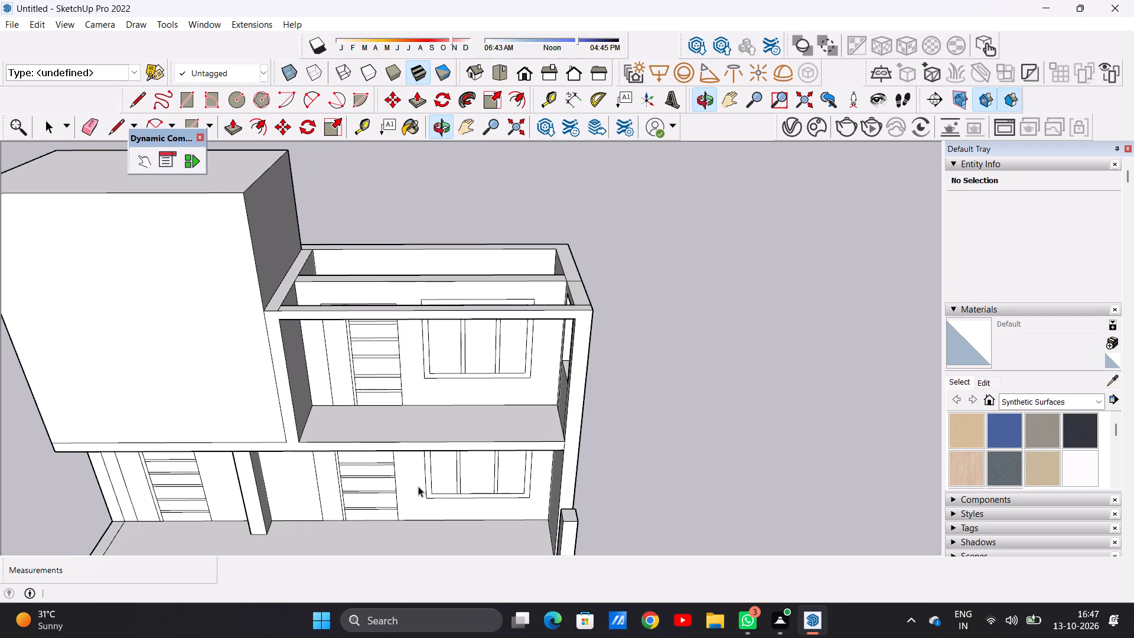
pyautogui.scroll(-2, 471, 453)
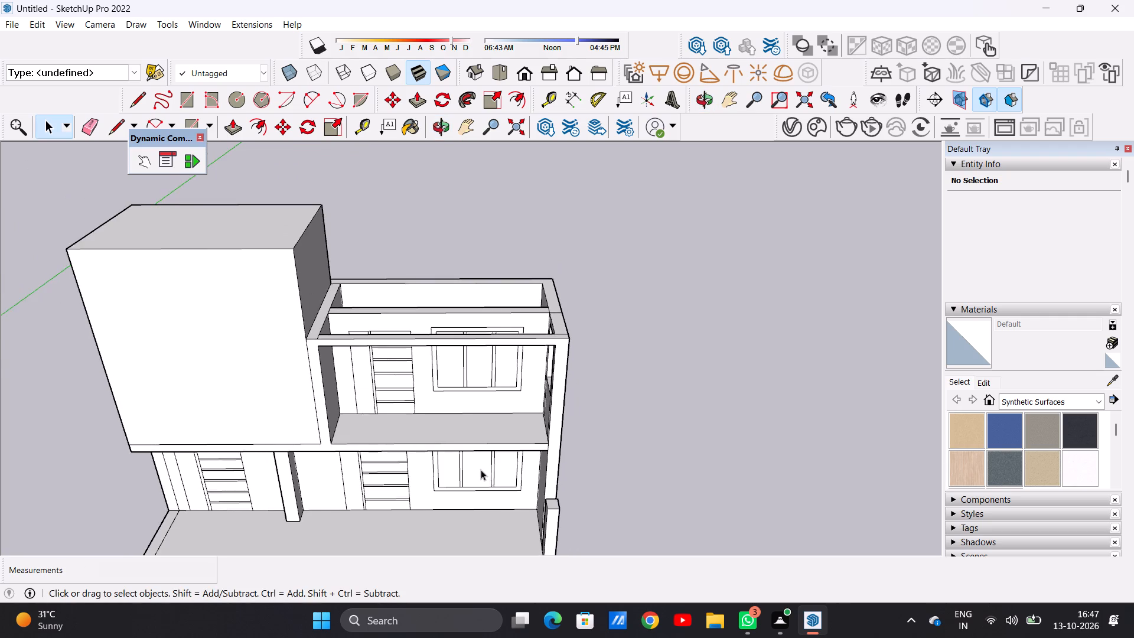
# Draw two horizontal lines about 11 7/16" long across the end pier's front face, continuing the terrace slab's bottom and top edges.
pyautogui.moveTo(485, 479); pyautogui.dragTo(494, 350, button='middle')
pyautogui.scroll(1, 494, 350)
pyautogui.scroll(5, 498, 425)
pyautogui.moveTo(496, 442); pyautogui.dragTo(496, 328, button='middle')
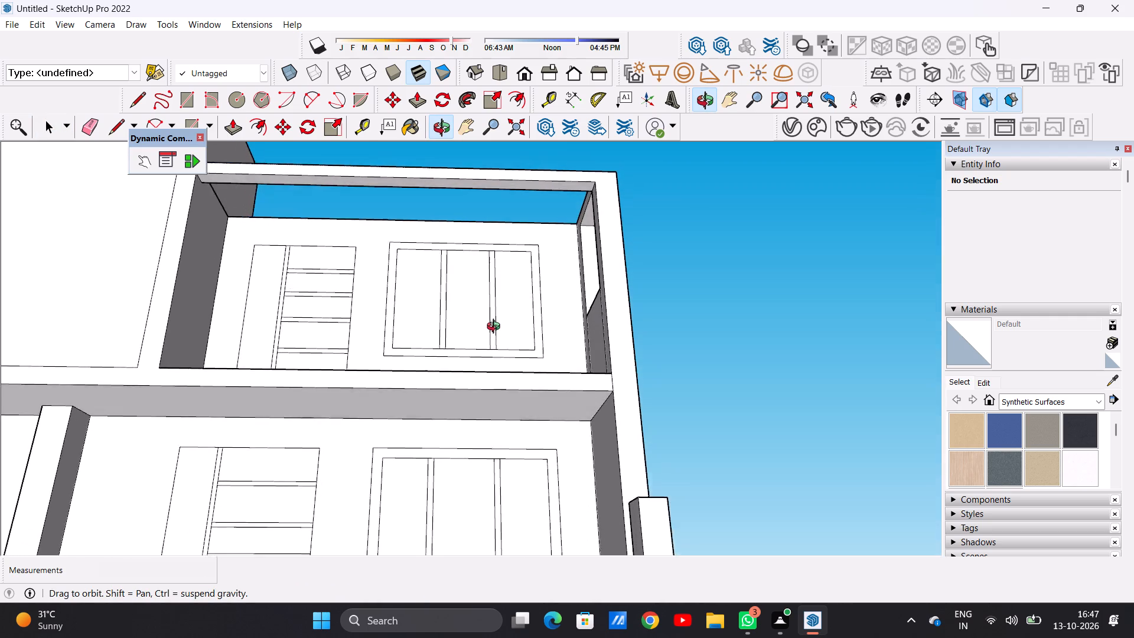
pyautogui.moveTo(496, 328); pyautogui.dragTo(516, 445, button='middle')
pyautogui.scroll(-3, 563, 413)
pyautogui.scroll(8, 604, 418)
pyautogui.press('l')
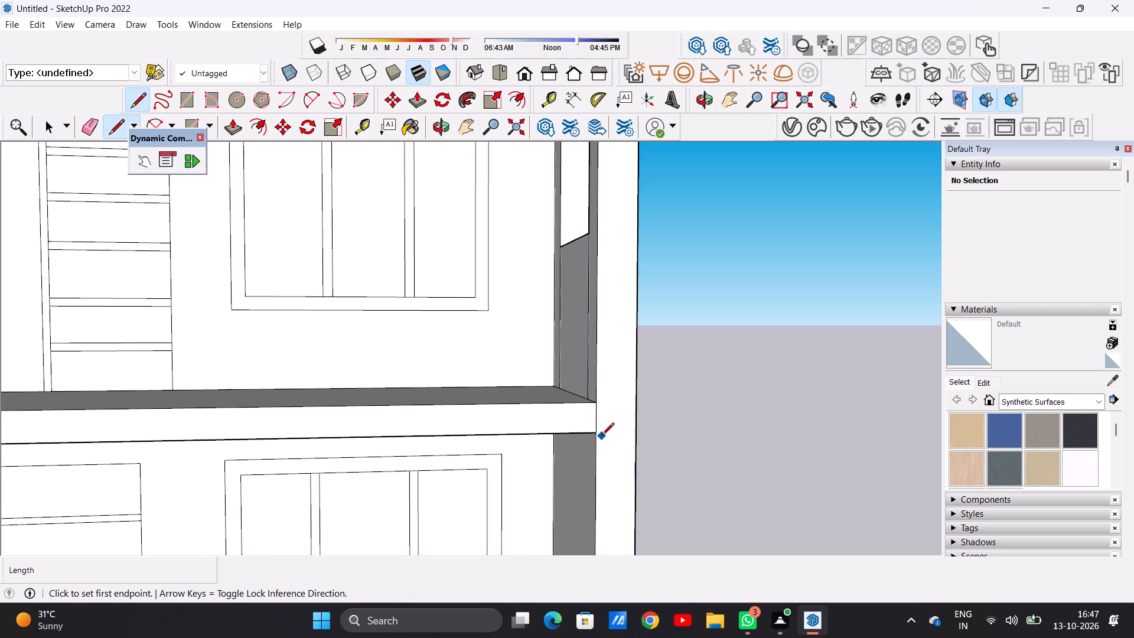
pyautogui.click(600, 435)
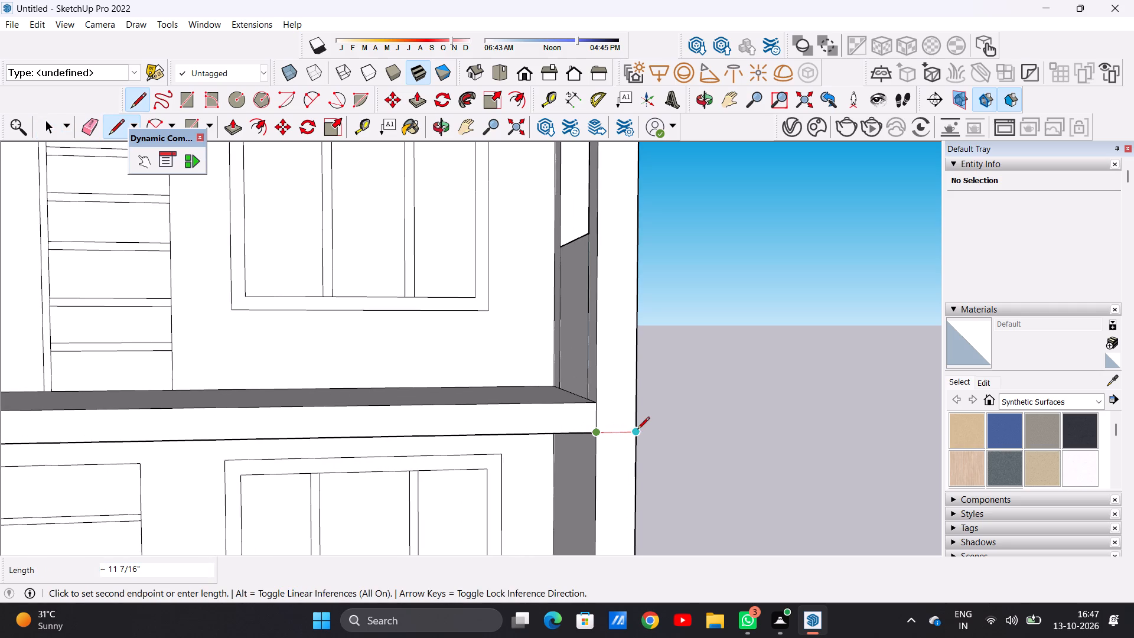
pyautogui.click(637, 430)
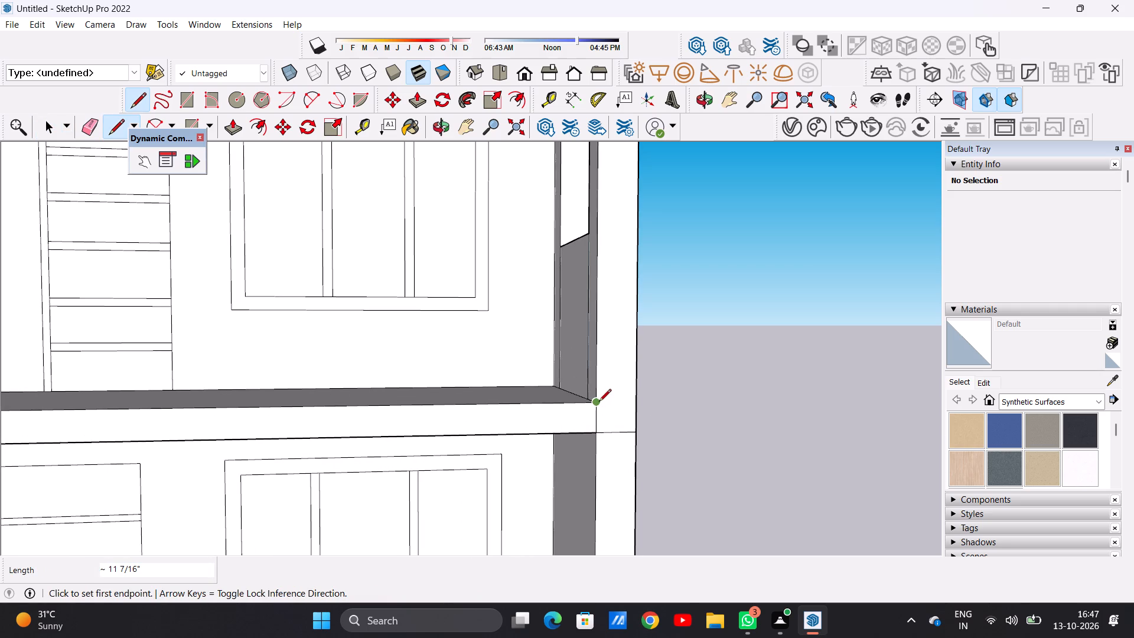
pyautogui.click(599, 402)
pyautogui.click(637, 397)
# Erase the pier's upper horizontal line and the vertical edge between the terrace slab's front face and the end pier.
pyautogui.press('space')
pyautogui.press('e')
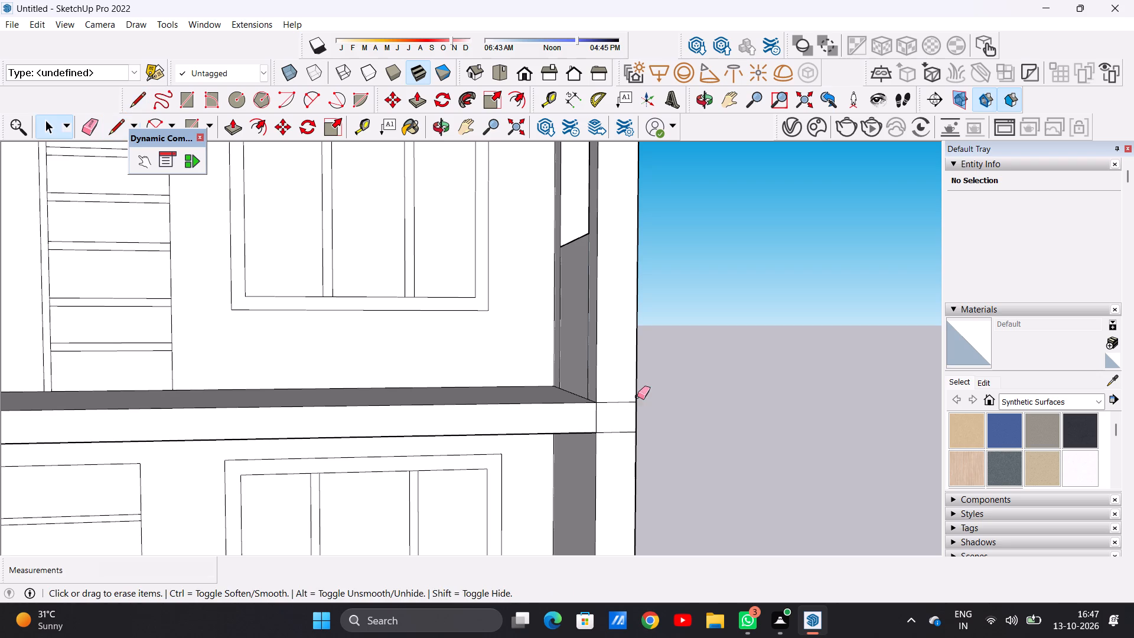
pyautogui.scroll(6, 594, 429)
pyautogui.moveTo(621, 370); pyautogui.dragTo(621, 389)
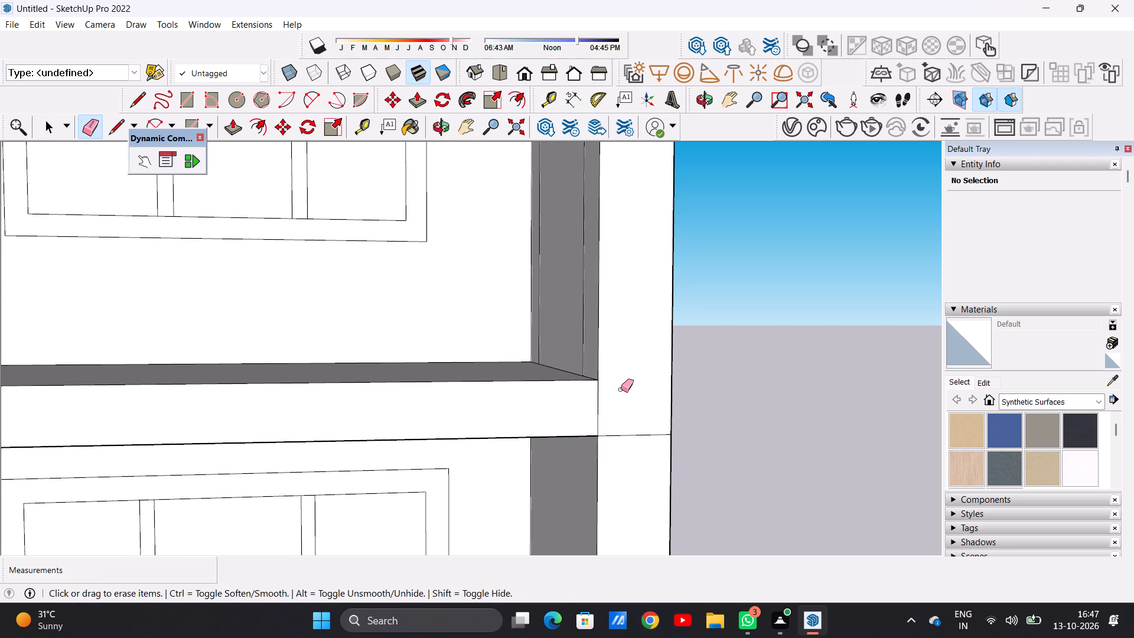
pyautogui.moveTo(593, 401); pyautogui.dragTo(605, 401)
pyautogui.press('space')
pyautogui.scroll(-3, 585, 411)
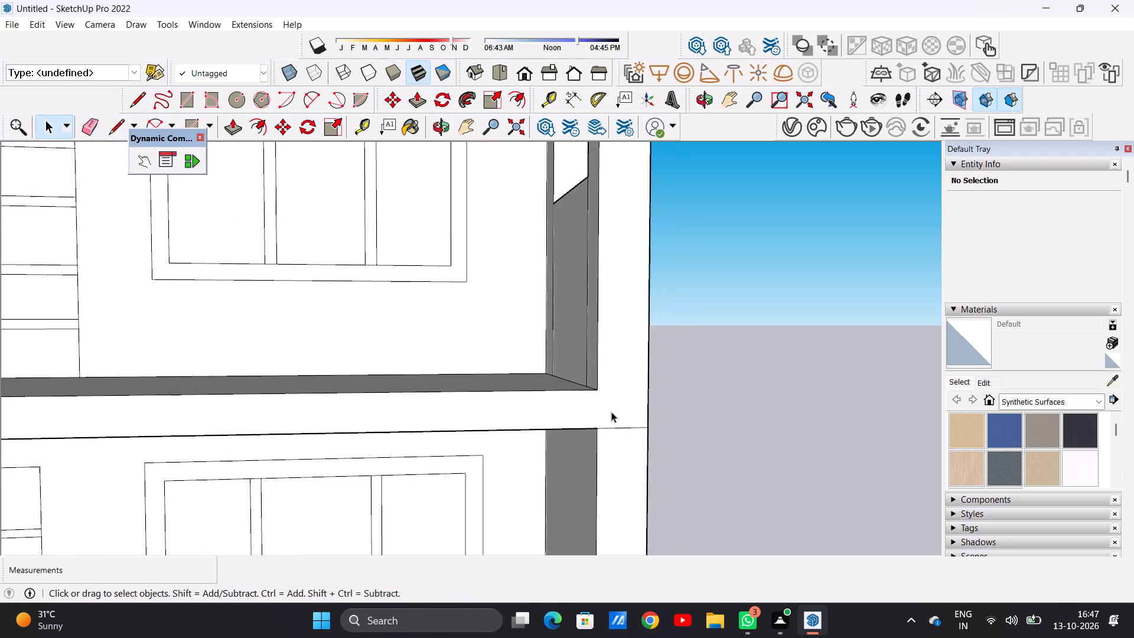
pyautogui.scroll(-8, 611, 412)
pyautogui.scroll(1, 608, 401)
pyautogui.scroll(-8, 608, 401)
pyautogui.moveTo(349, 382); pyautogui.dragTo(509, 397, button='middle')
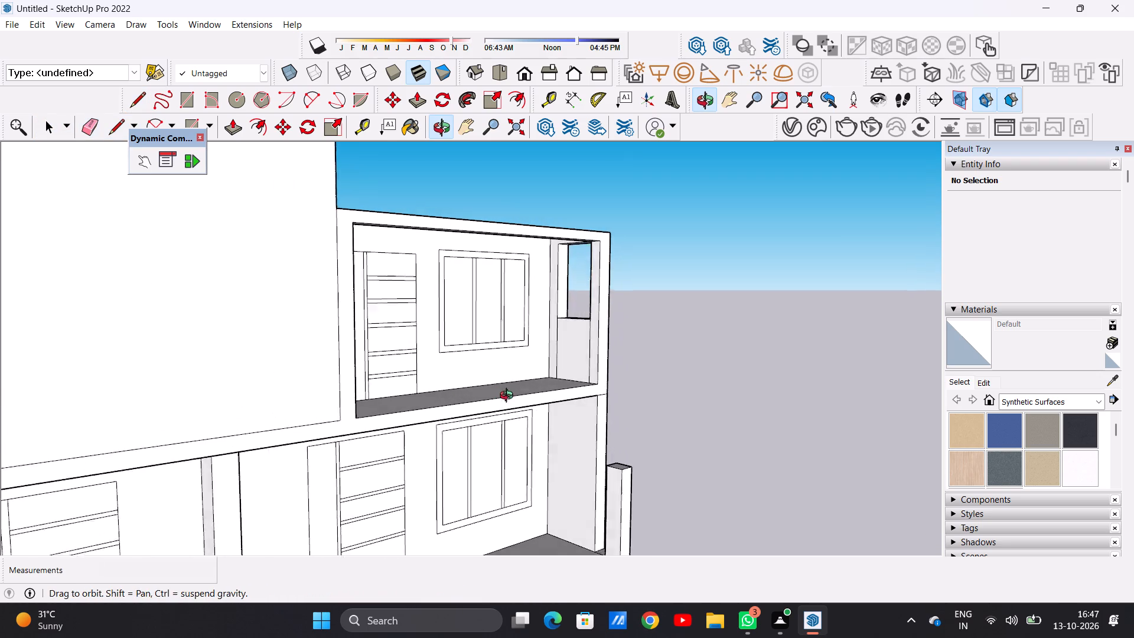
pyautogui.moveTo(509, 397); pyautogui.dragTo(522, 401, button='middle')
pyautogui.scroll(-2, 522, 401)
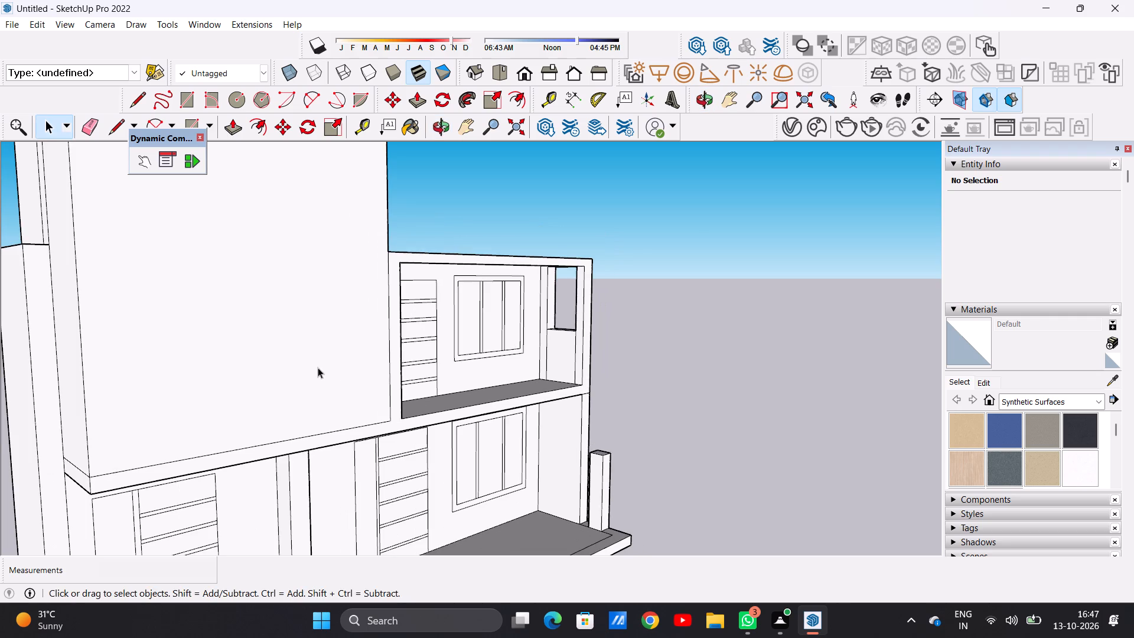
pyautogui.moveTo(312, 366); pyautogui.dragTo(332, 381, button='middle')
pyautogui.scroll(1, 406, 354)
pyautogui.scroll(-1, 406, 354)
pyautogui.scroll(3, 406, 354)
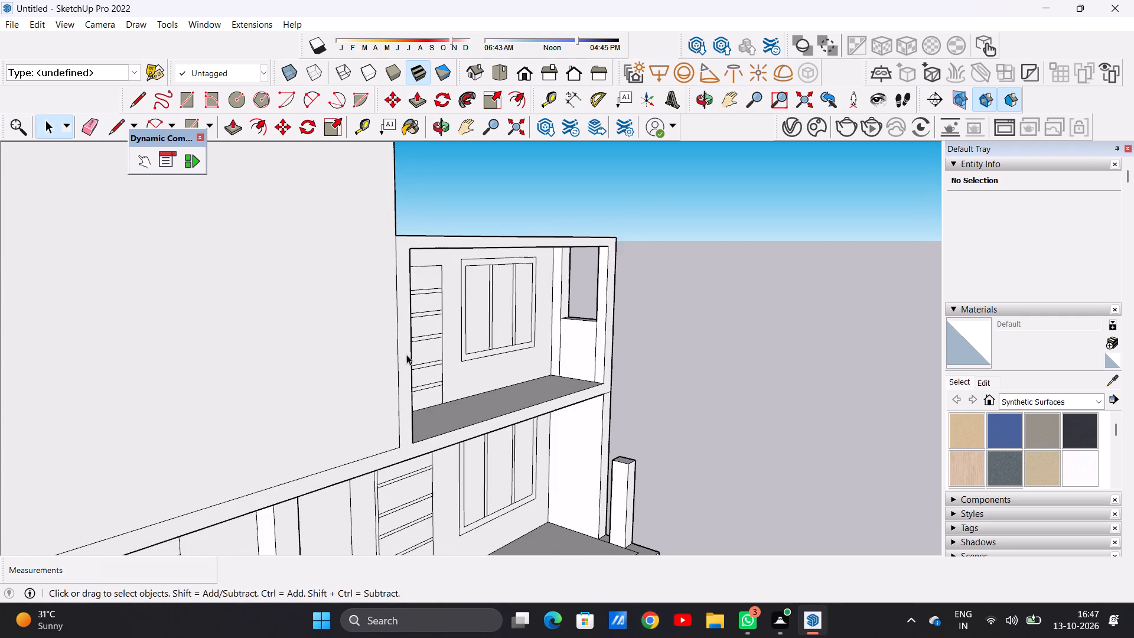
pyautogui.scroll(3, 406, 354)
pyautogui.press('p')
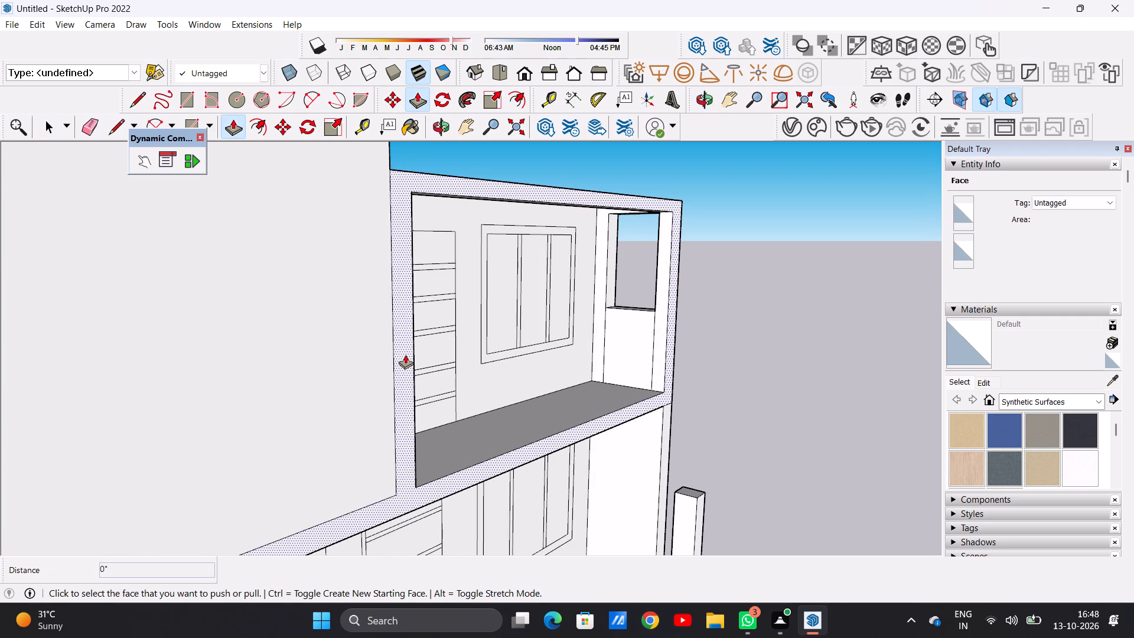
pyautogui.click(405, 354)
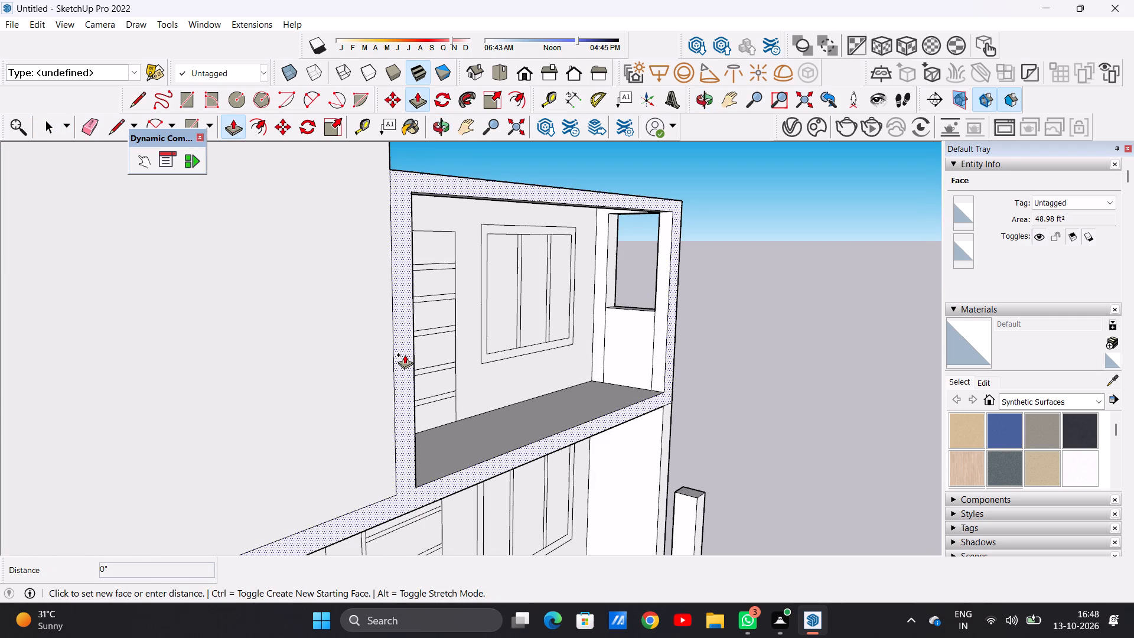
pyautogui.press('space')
# Draw a vertical line about 8 3/8" long from the raised block's lower front corner down to the slab's bottom edge.
pyautogui.press('l')
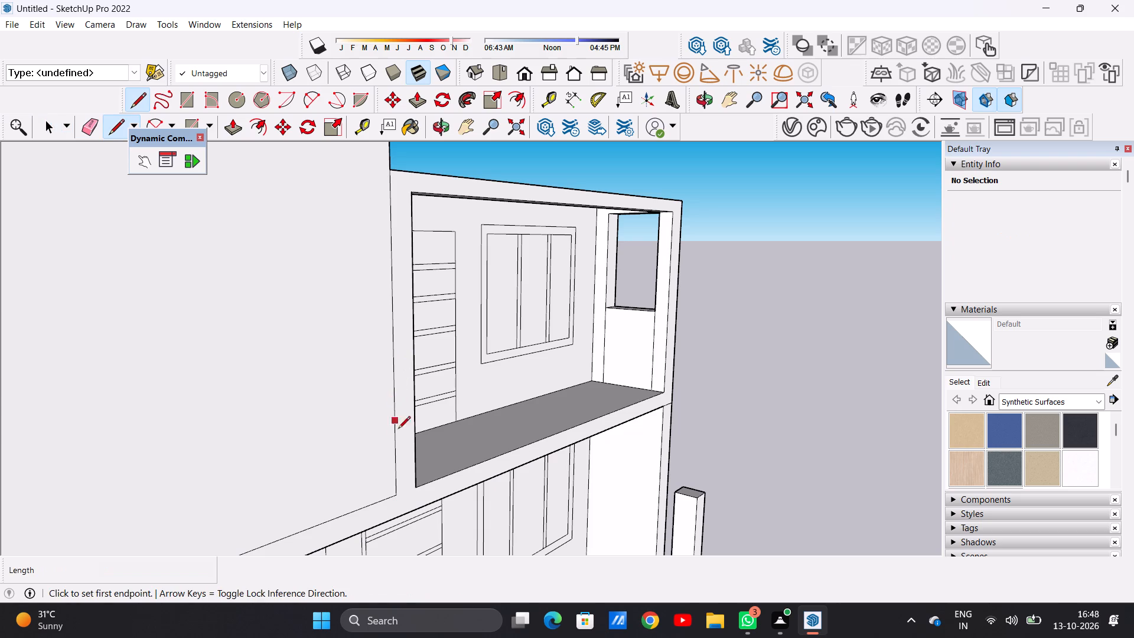
pyautogui.scroll(10, 409, 529)
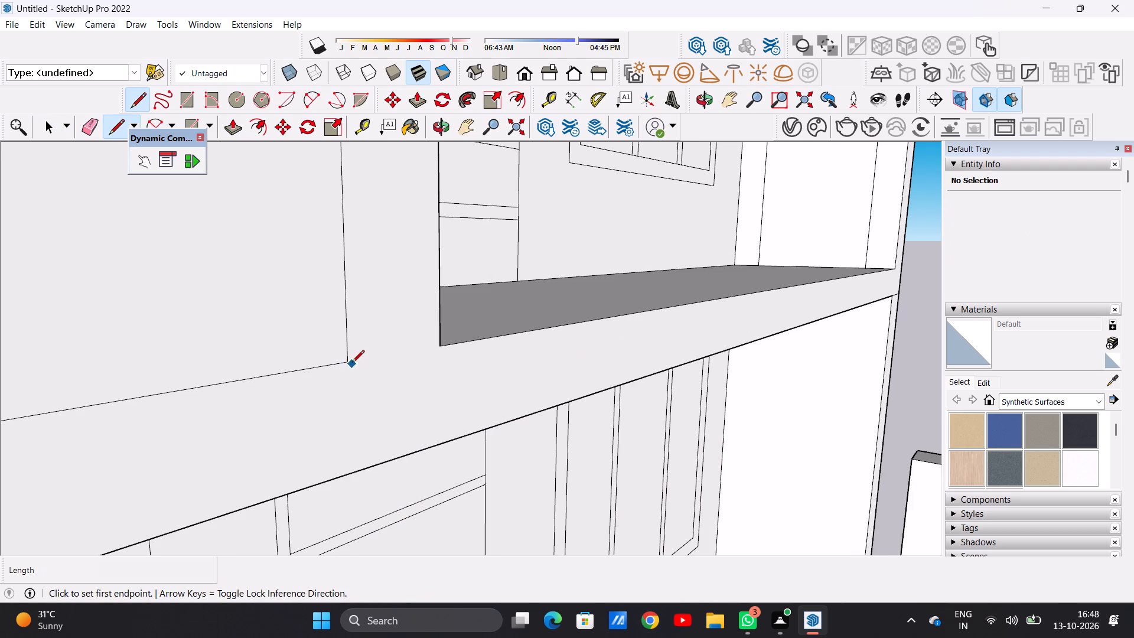
pyautogui.click(351, 360)
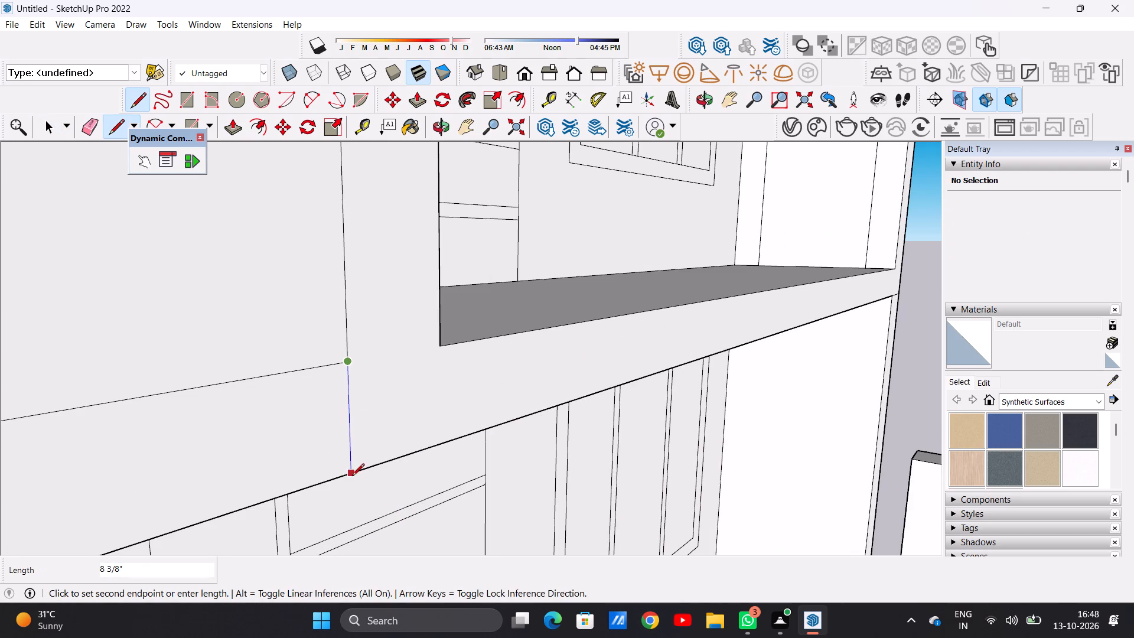
pyautogui.click(349, 478)
pyautogui.press('space')
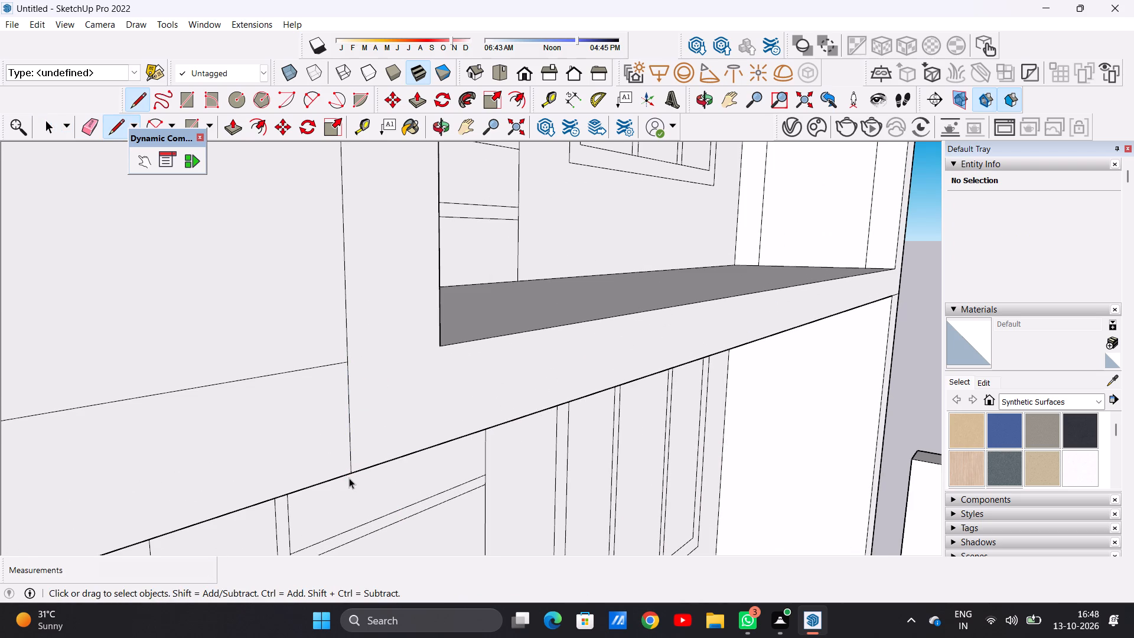
# Push/Pull the terrace's surrounding frame face outward about 6 1/16" from the facade.
pyautogui.press('p')
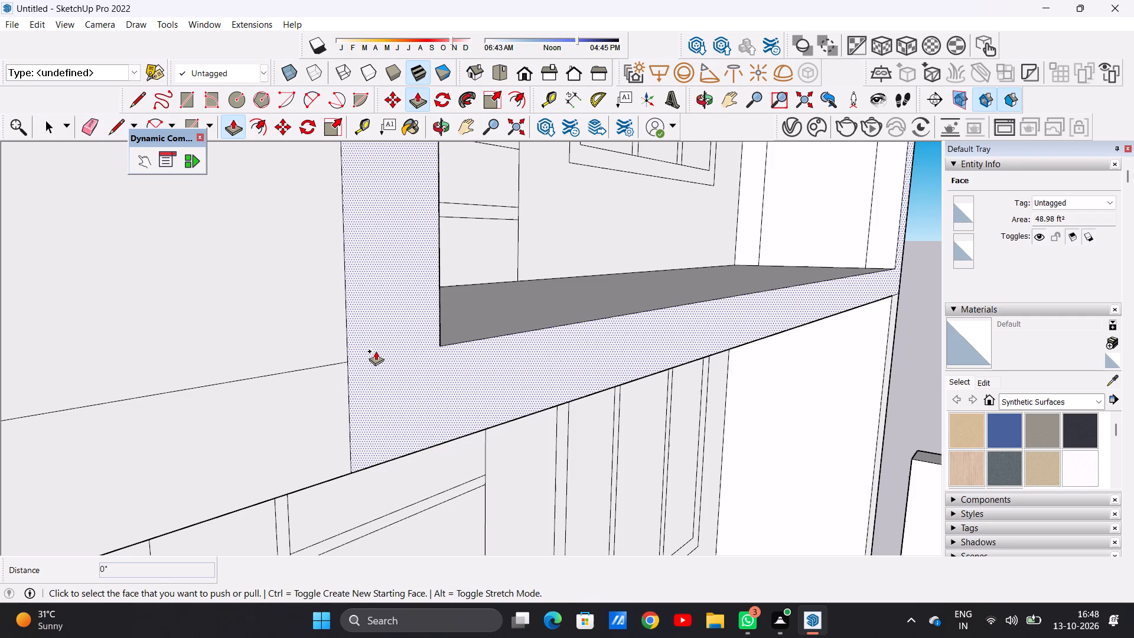
pyautogui.click(376, 351)
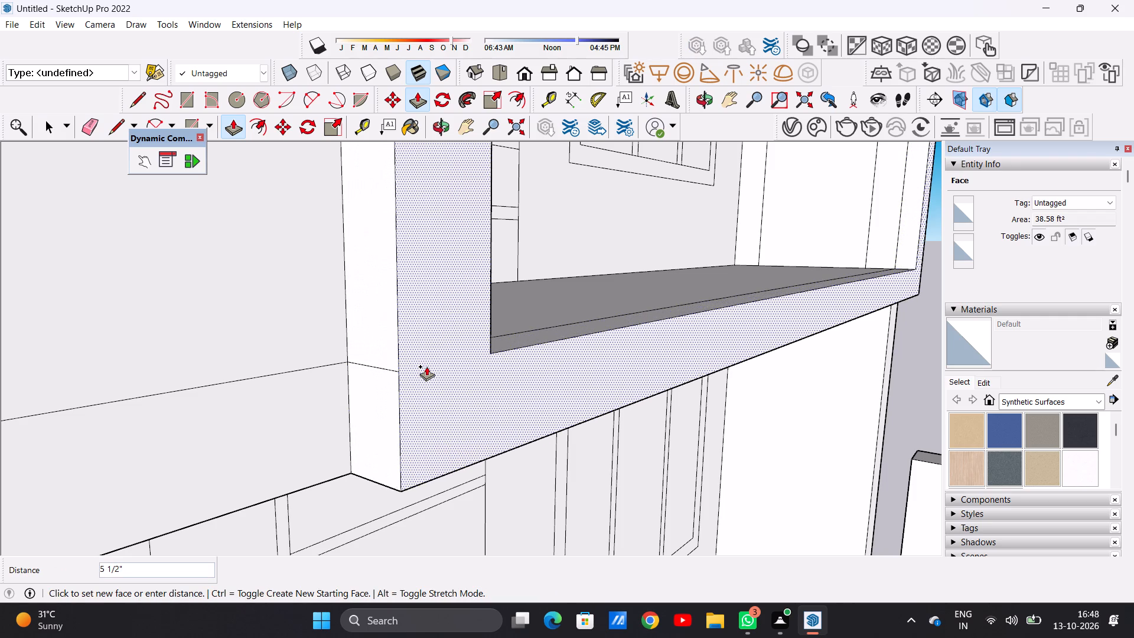
pyautogui.click(432, 366)
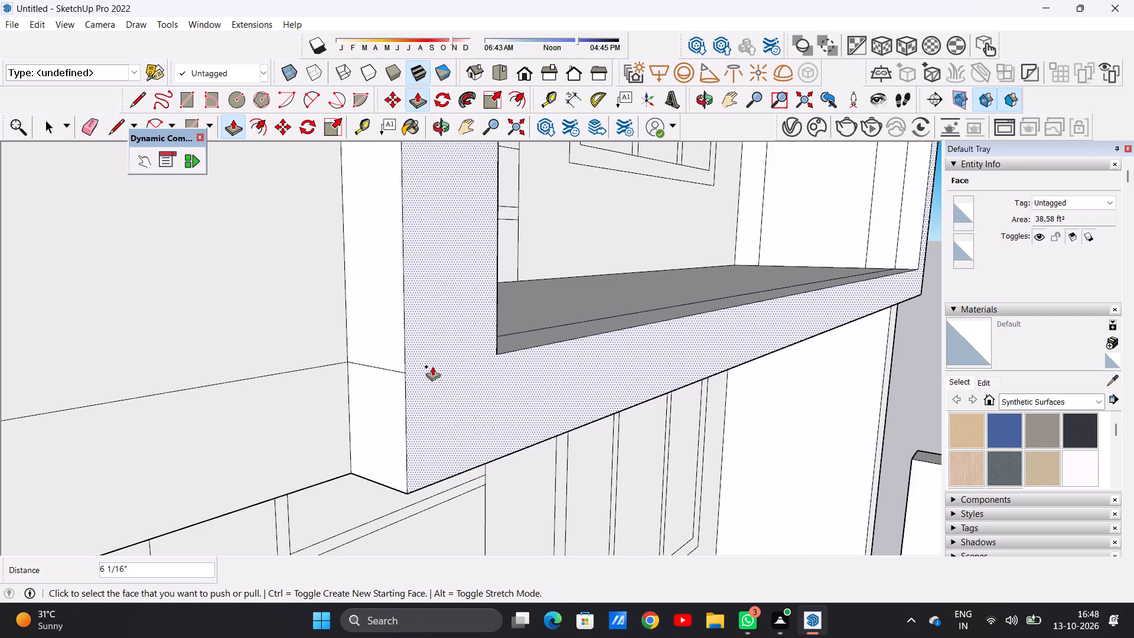
pyautogui.press('space')
# Erase the leftover horizontal edge across the projecting frame's side face beside the raised block.
pyautogui.scroll(-15, 367, 389)
pyautogui.scroll(1, 447, 409)
pyautogui.scroll(-9, 447, 409)
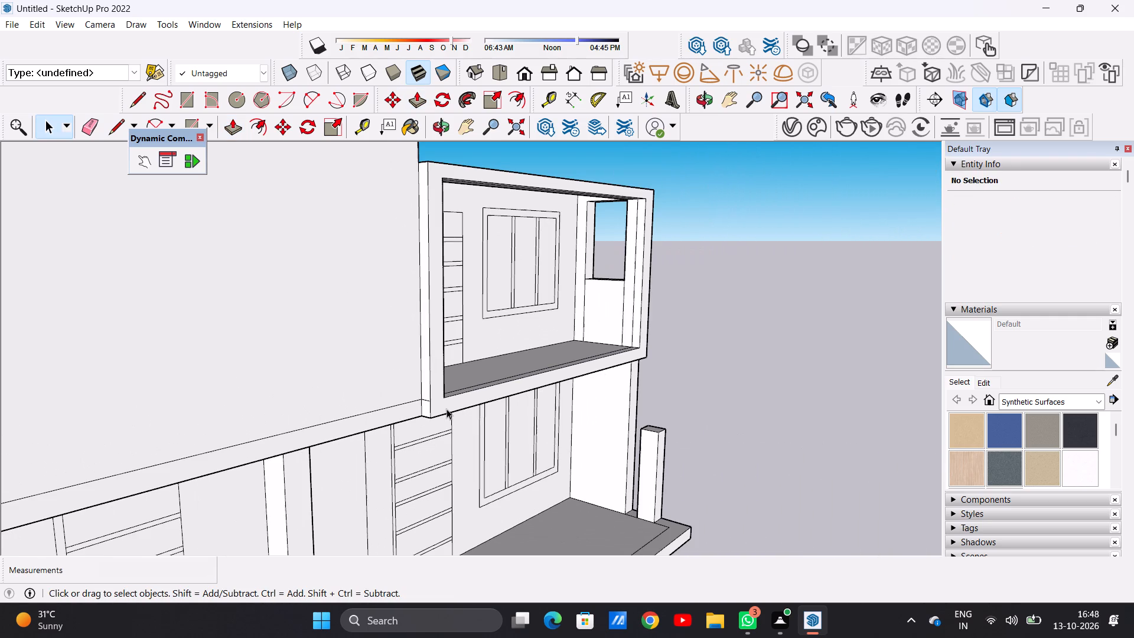
pyautogui.moveTo(460, 408); pyautogui.dragTo(105, 373, button='middle')
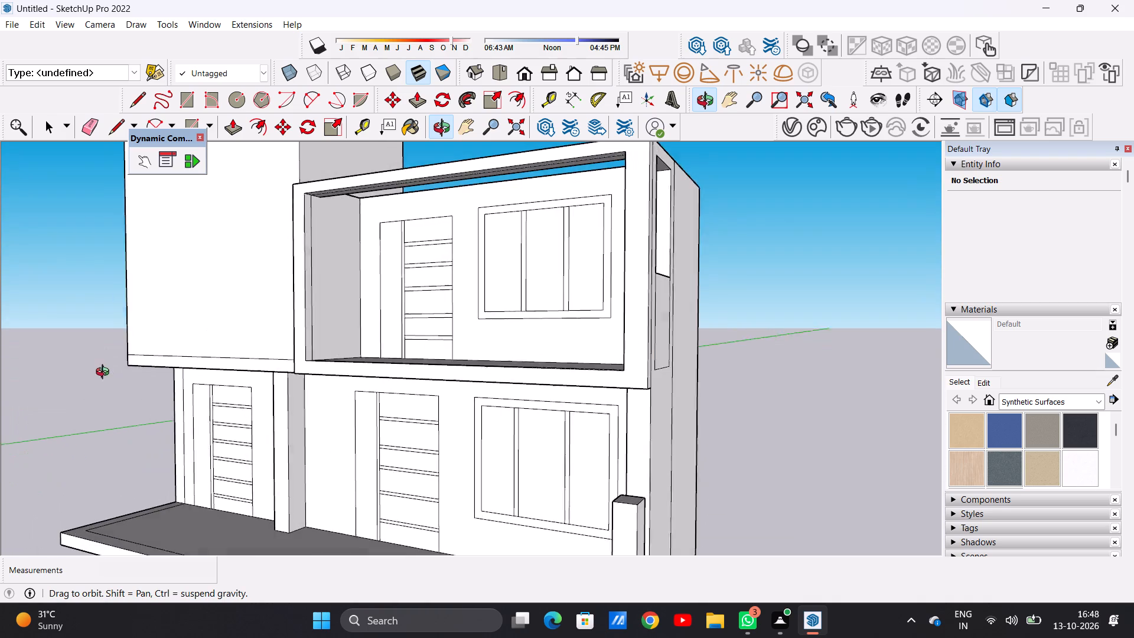
pyautogui.moveTo(105, 373); pyautogui.dragTo(549, 420, button='middle')
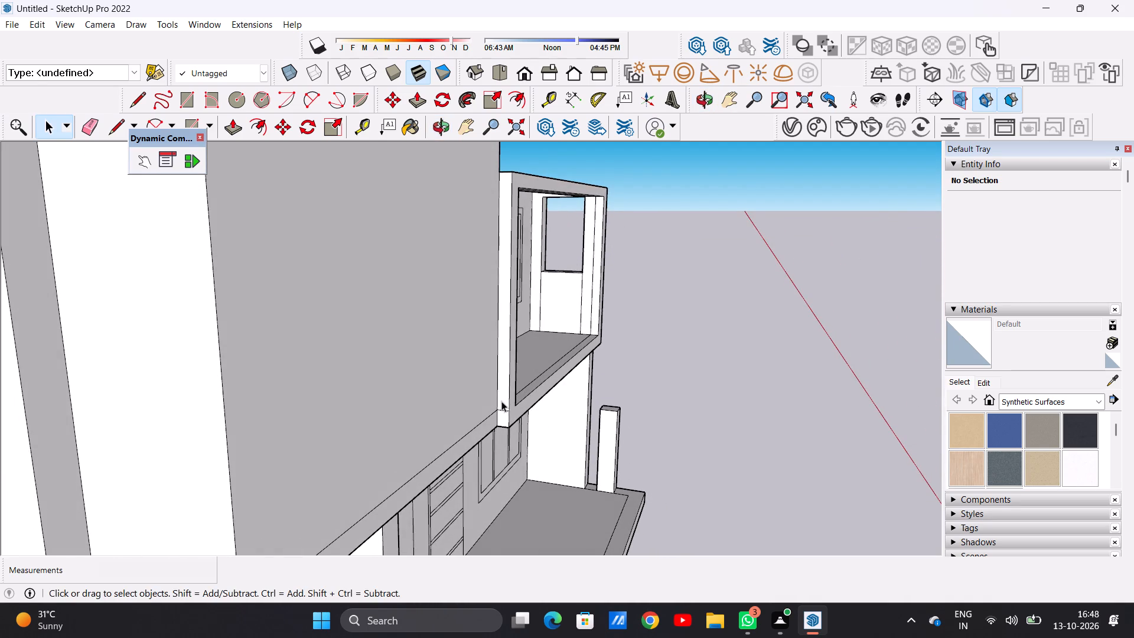
pyautogui.scroll(2, 501, 408)
pyautogui.scroll(-1, 501, 408)
pyautogui.scroll(3, 501, 409)
pyautogui.scroll(-1, 501, 410)
pyautogui.scroll(10, 501, 410)
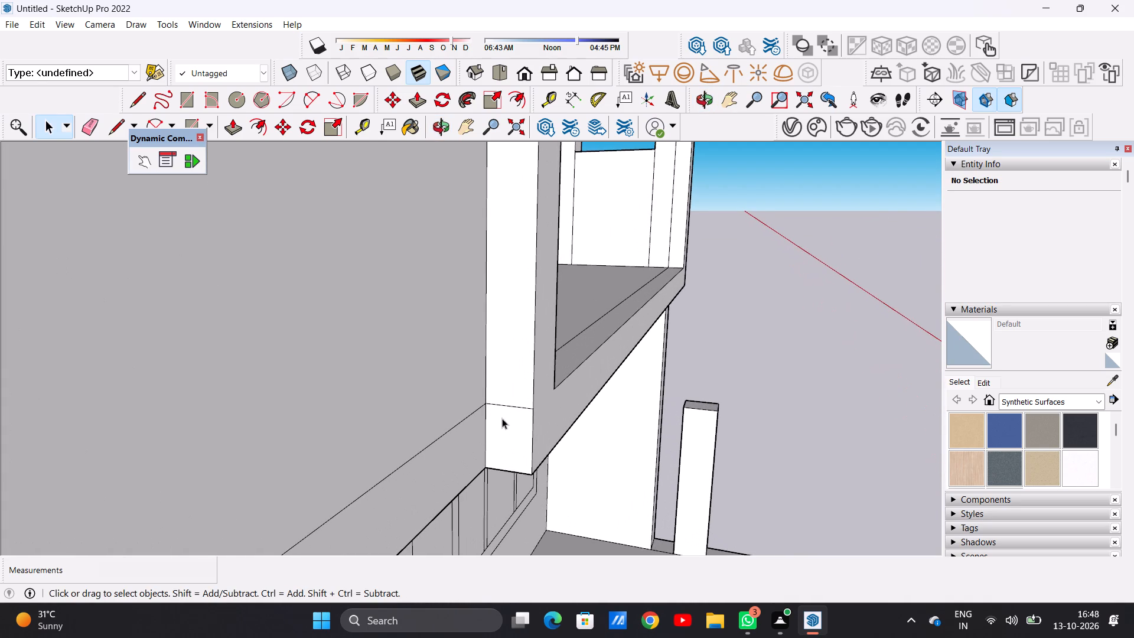
pyautogui.press('e')
pyautogui.moveTo(512, 393); pyautogui.dragTo(514, 418)
pyautogui.scroll(-7, 354, 368)
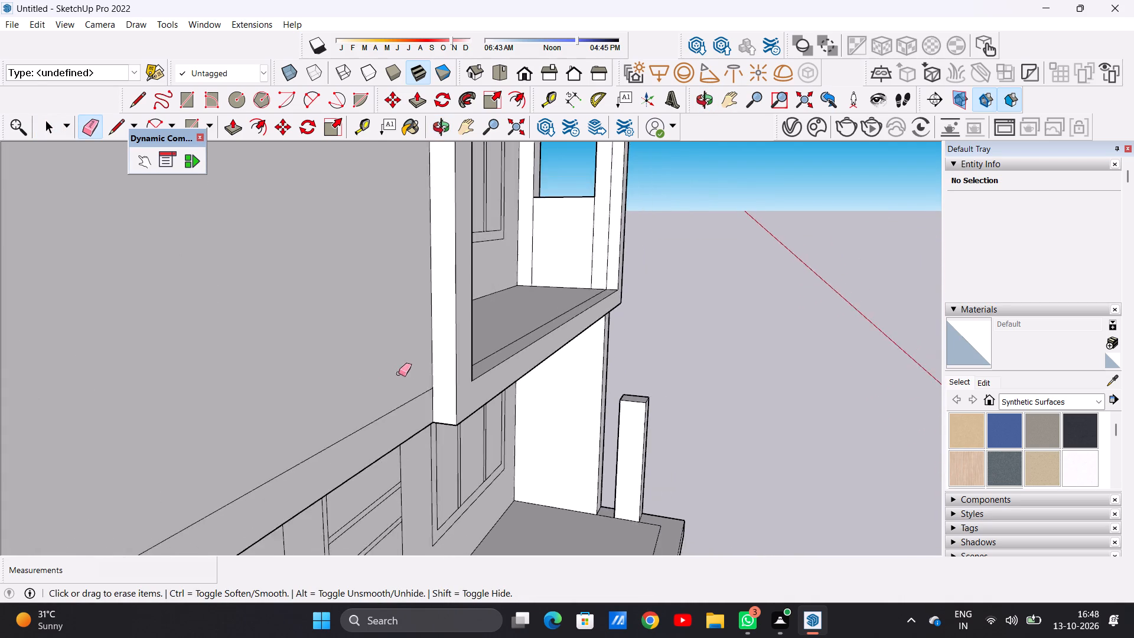
# Examine the projecting terrace frame from the side and the front, checking how it sits against the facade.
pyautogui.scroll(-14, 399, 373)
pyautogui.moveTo(504, 337); pyautogui.dragTo(374, 337, button='middle')
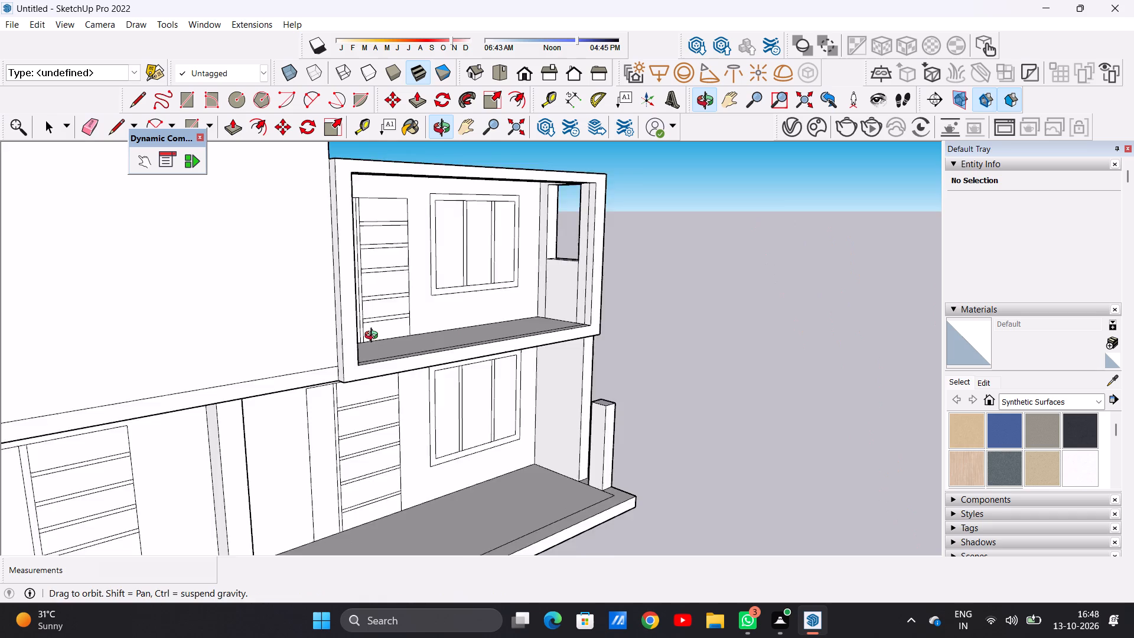
pyautogui.moveTo(374, 337); pyautogui.dragTo(165, 340, button='middle')
pyautogui.moveTo(571, 327); pyautogui.dragTo(288, 322, button='middle')
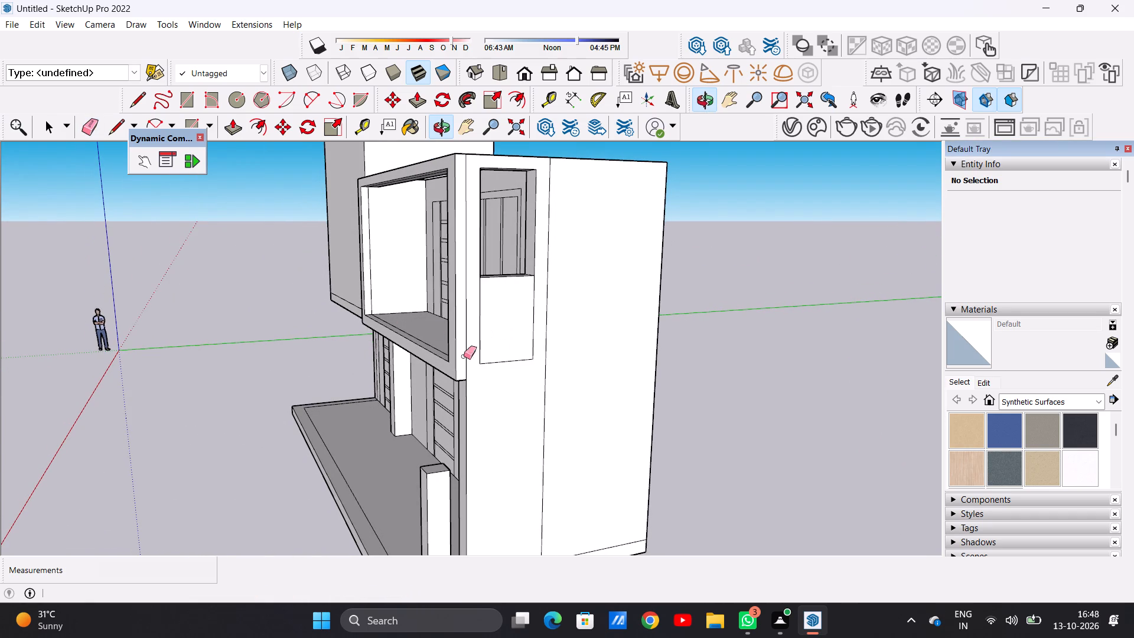
pyautogui.moveTo(387, 347); pyautogui.dragTo(706, 348, button='middle')
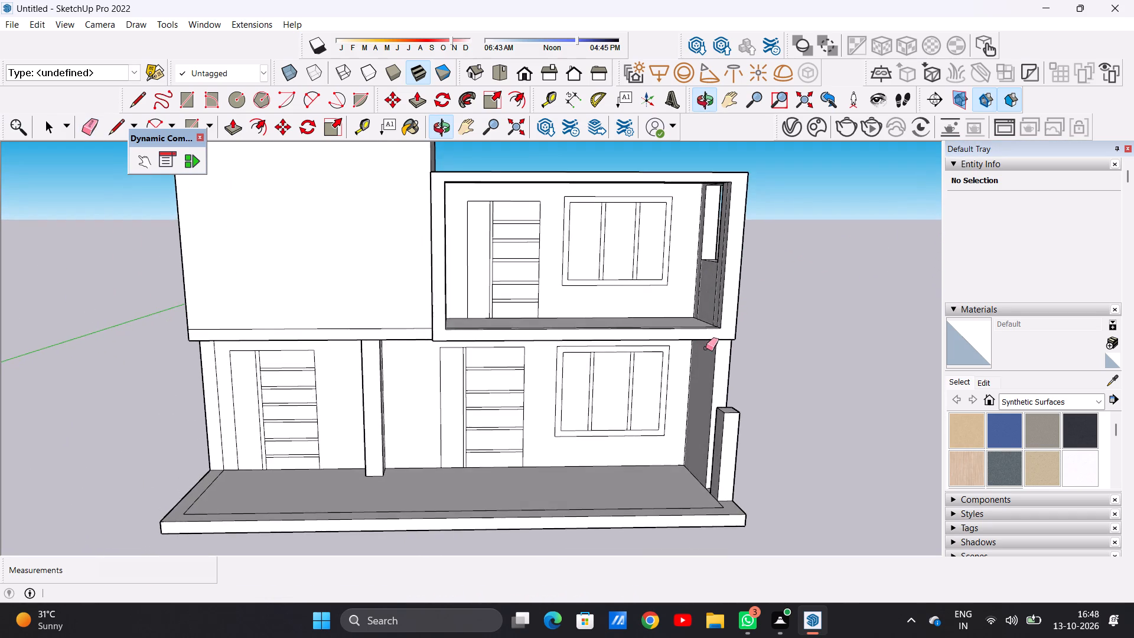
pyautogui.scroll(-8, 391, 295)
pyautogui.scroll(9, 504, 271)
pyautogui.moveTo(449, 340); pyautogui.dragTo(440, 301, button='middle')
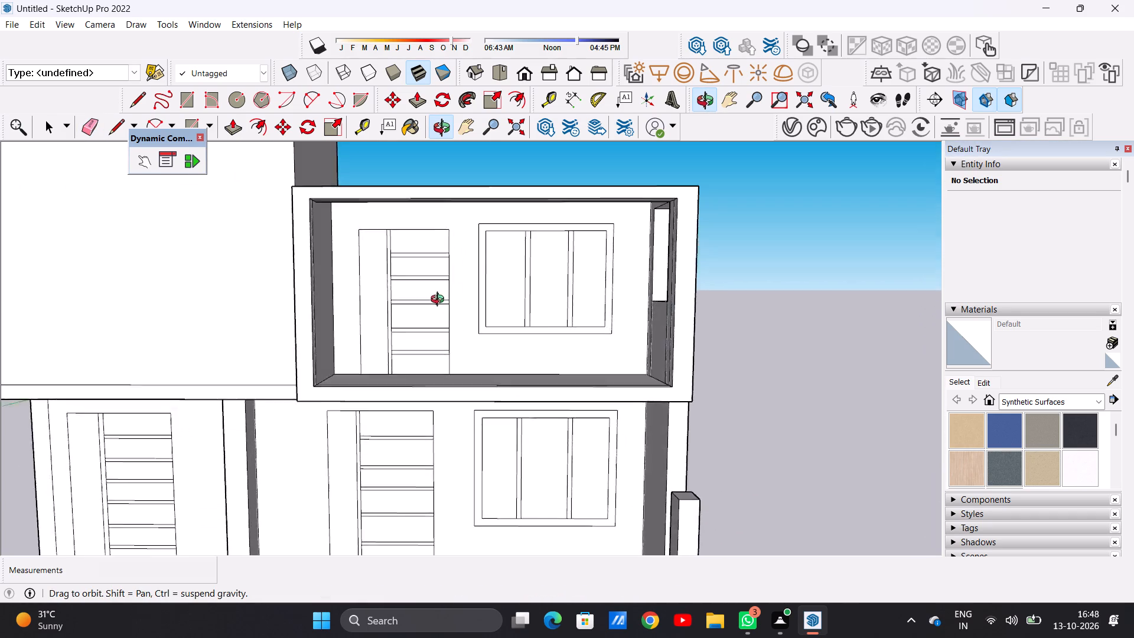
pyautogui.moveTo(440, 301); pyautogui.dragTo(428, 304, button='middle')
pyautogui.press('space')
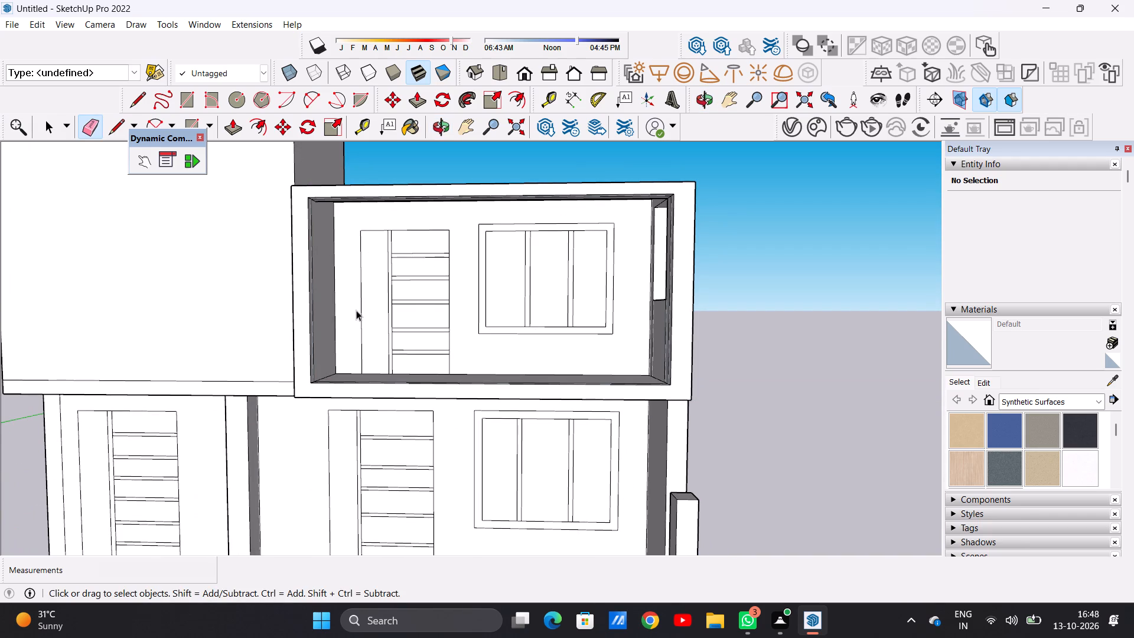
pyautogui.scroll(-5, 364, 282)
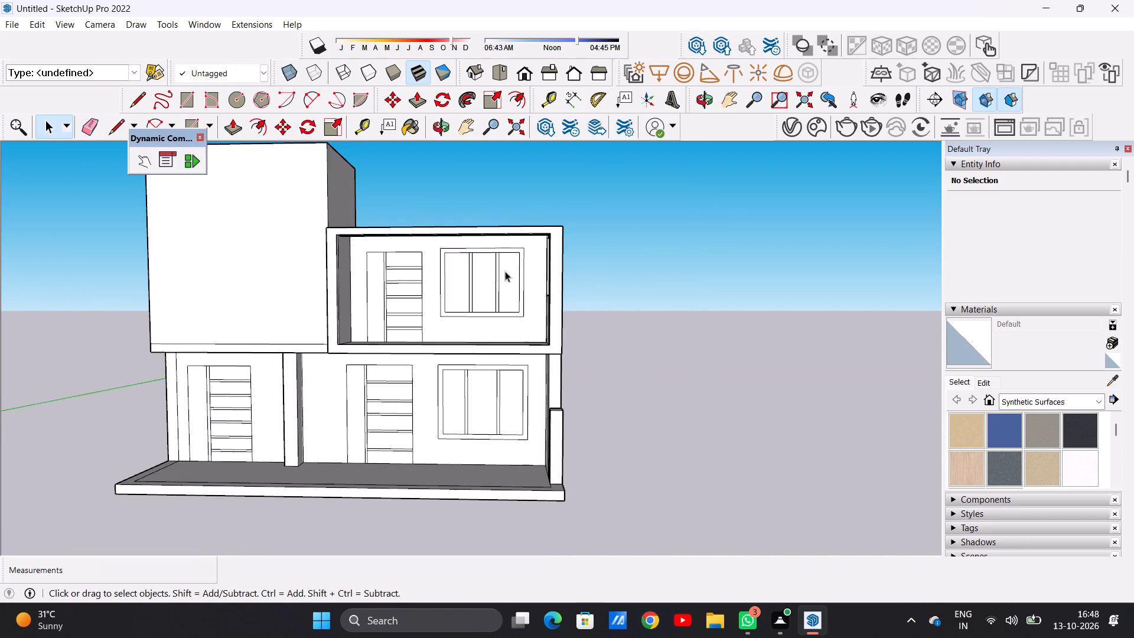
# Copy the upper rear room's floor face with its edges straight up to the inner top corner of the walls as a roof.
pyautogui.moveTo(541, 263); pyautogui.dragTo(326, 463, button='middle')
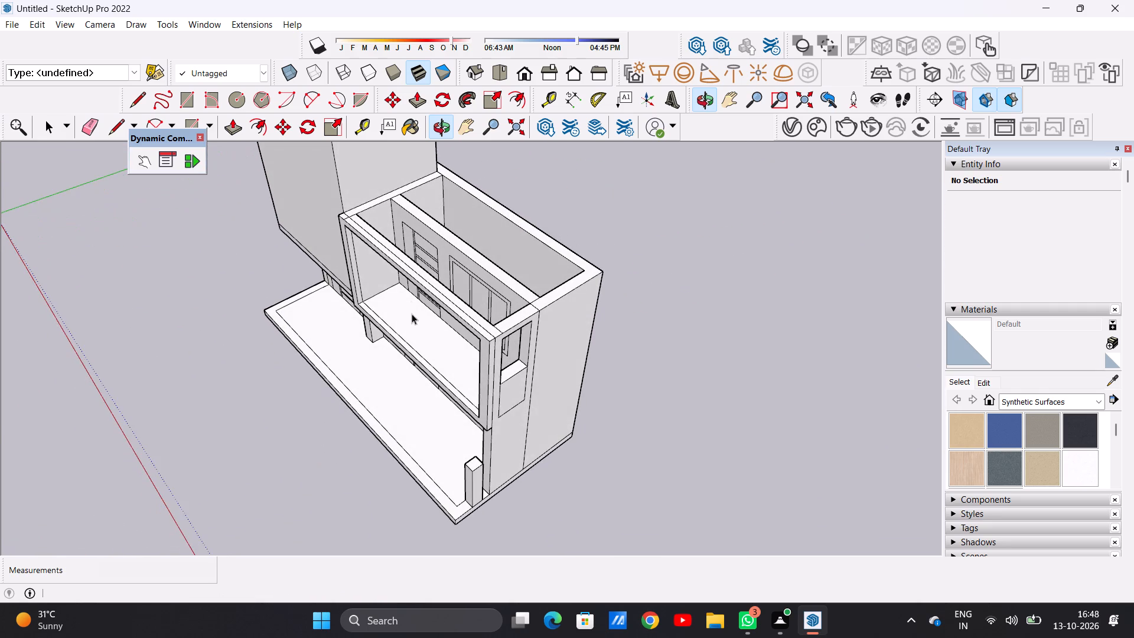
pyautogui.scroll(3, 411, 301)
pyautogui.moveTo(405, 268); pyautogui.dragTo(411, 412, button='middle')
pyautogui.scroll(-5, 366, 294)
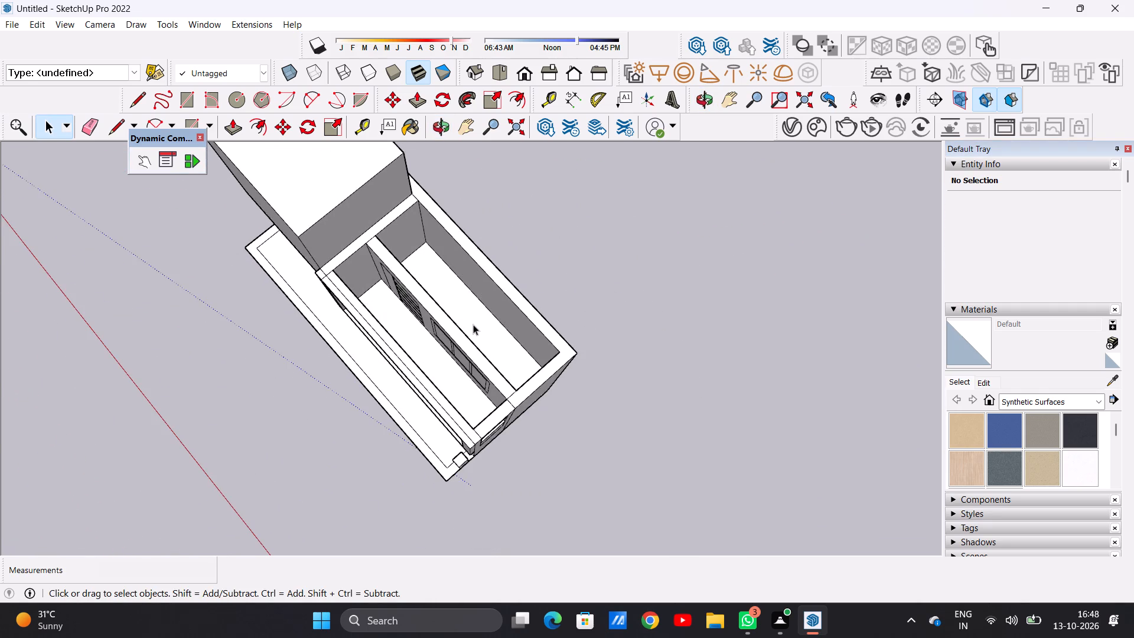
pyautogui.scroll(8, 480, 330)
pyautogui.scroll(-1, 480, 330)
pyautogui.scroll(4, 480, 330)
pyautogui.click(467, 361)
pyautogui.click(467, 361)
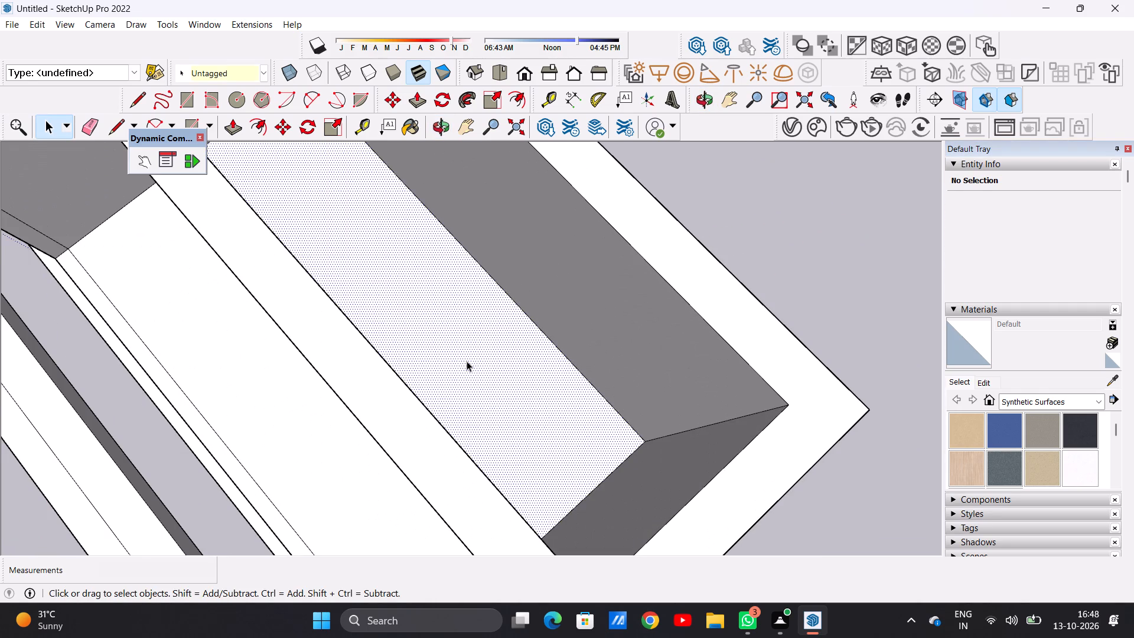
pyautogui.scroll(-11, 462, 364)
pyautogui.scroll(6, 375, 212)
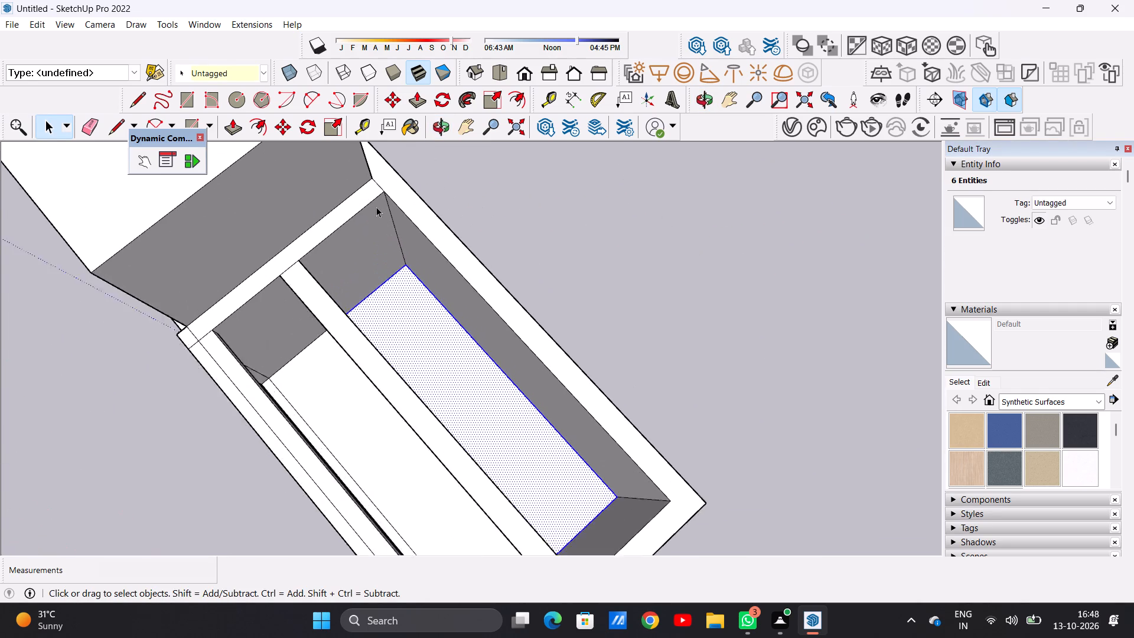
pyautogui.scroll(3, 376, 207)
pyautogui.press('m')
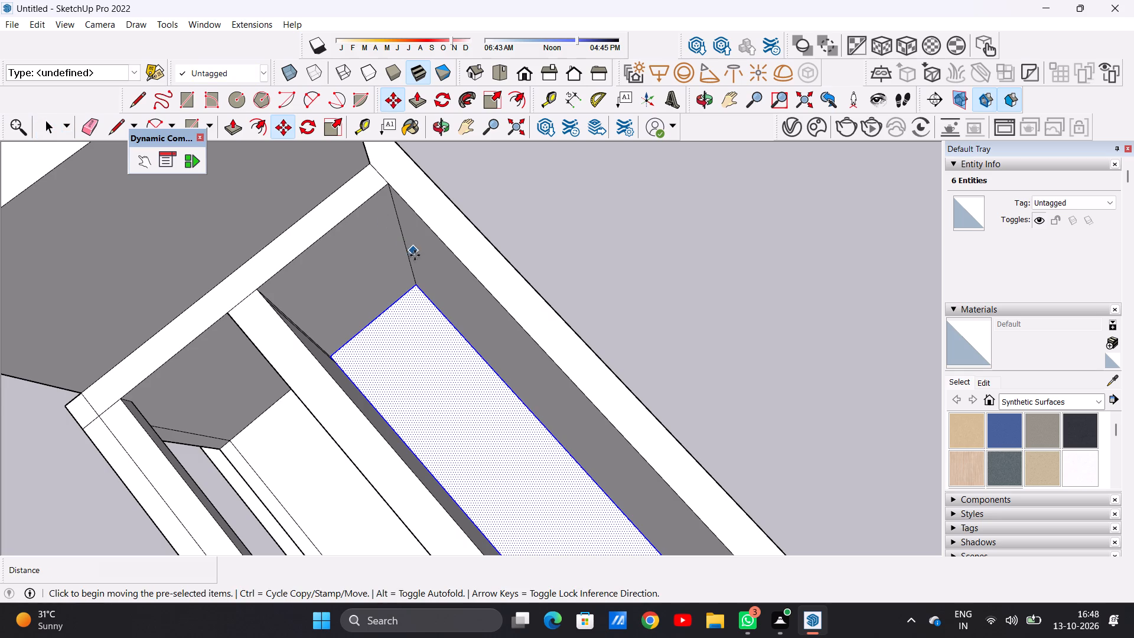
pyautogui.click(413, 285)
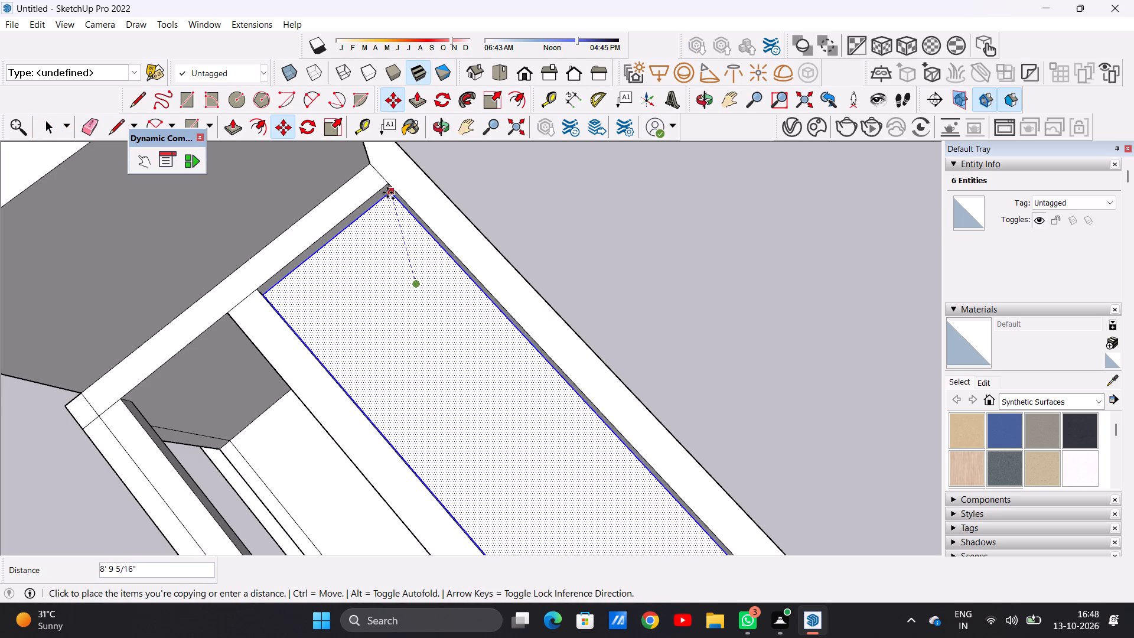
pyautogui.click(387, 191)
pyautogui.press('space')
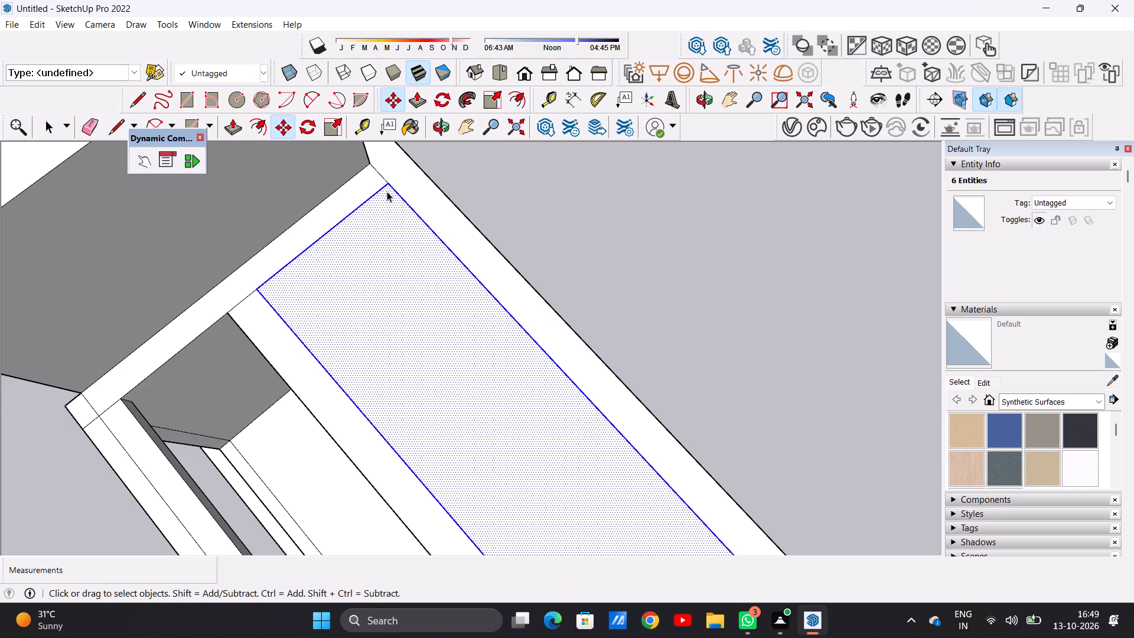
pyautogui.click(576, 230)
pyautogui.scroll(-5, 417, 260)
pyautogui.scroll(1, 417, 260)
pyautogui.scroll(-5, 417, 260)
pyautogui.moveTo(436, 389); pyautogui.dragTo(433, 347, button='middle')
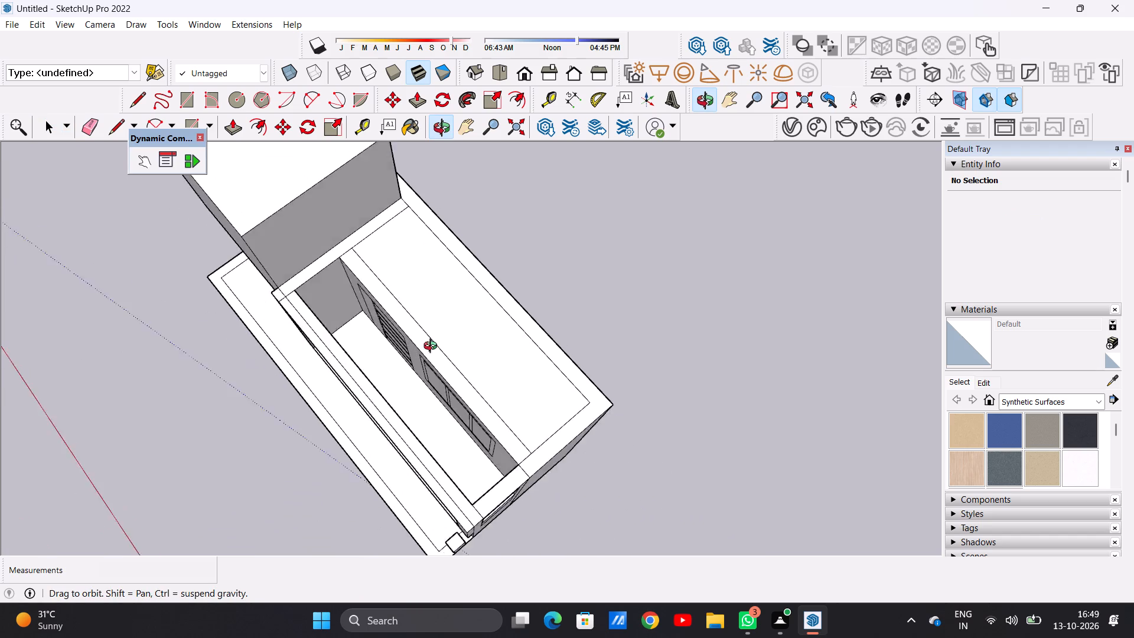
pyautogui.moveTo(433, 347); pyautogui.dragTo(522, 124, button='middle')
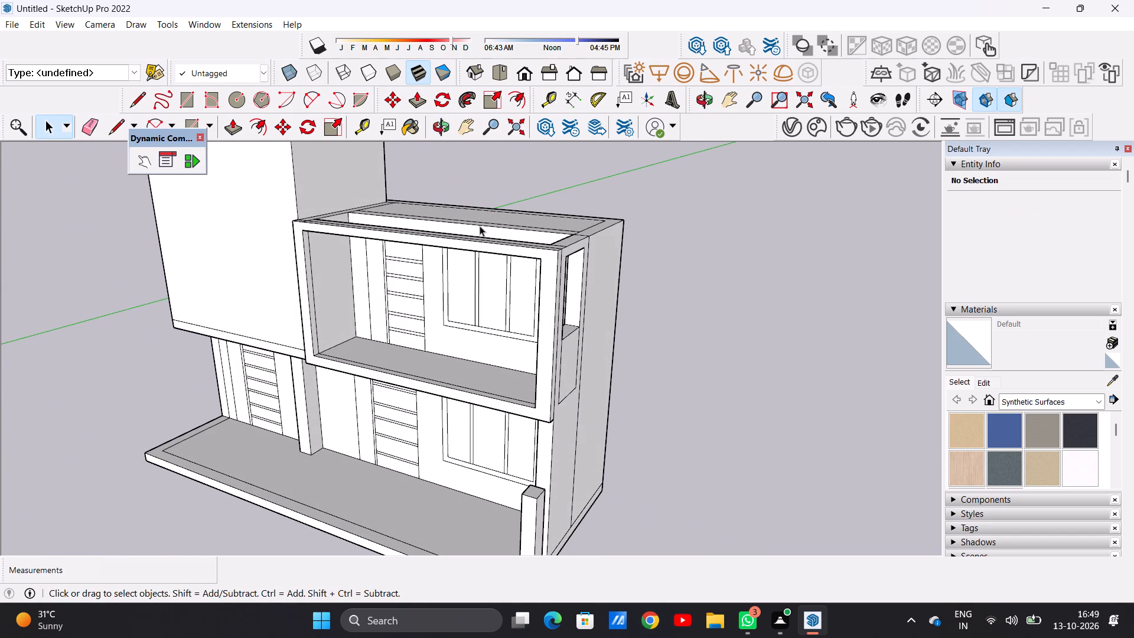
# Push/Pull the roof face over the upper rear room upward 7" to form a slab.
pyautogui.scroll(-3, 419, 256)
pyautogui.moveTo(409, 250); pyautogui.dragTo(424, 399, button='middle')
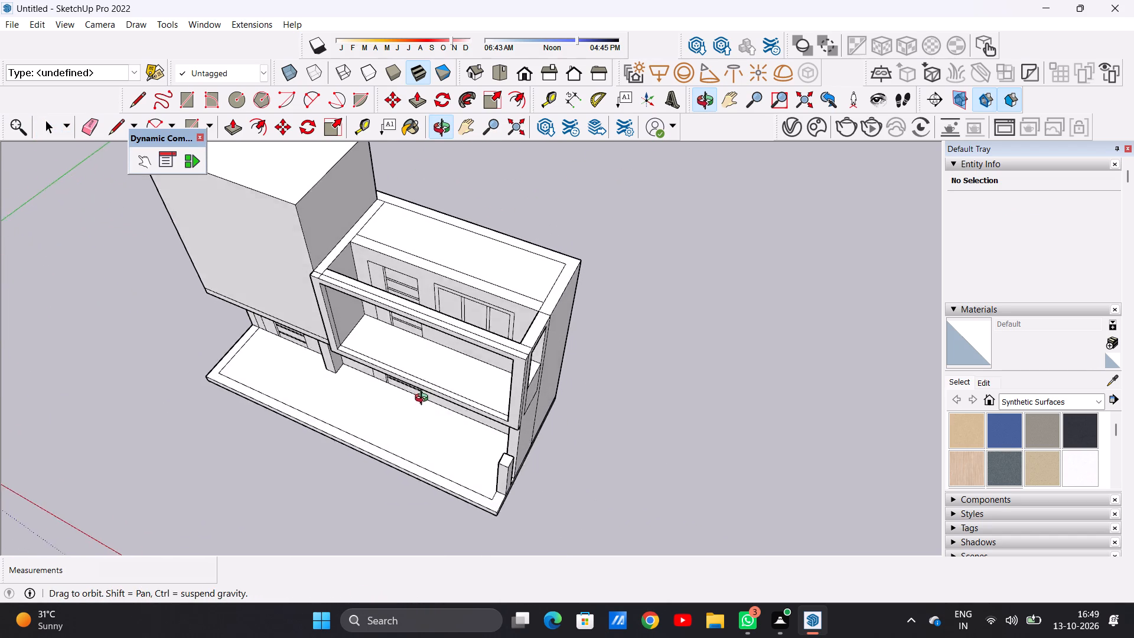
pyautogui.moveTo(424, 399); pyautogui.dragTo(429, 412, button='middle')
pyautogui.scroll(2, 505, 279)
pyautogui.scroll(-1, 507, 271)
pyautogui.scroll(5, 507, 271)
pyautogui.scroll(-1, 507, 276)
pyautogui.scroll(2, 507, 276)
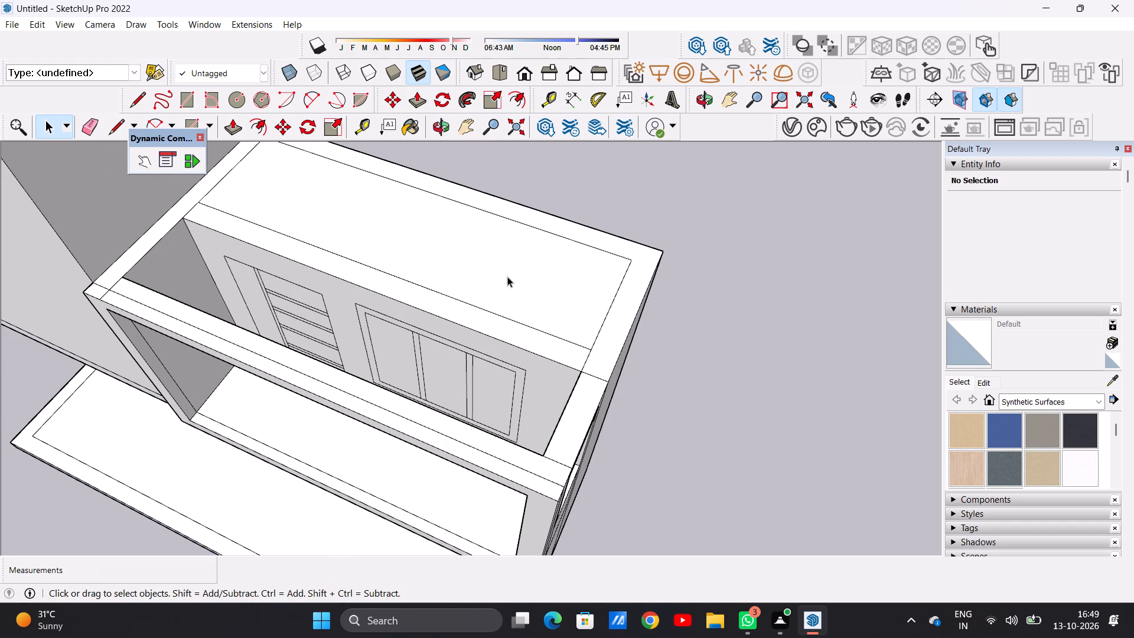
pyautogui.press('p')
pyautogui.click(523, 280)
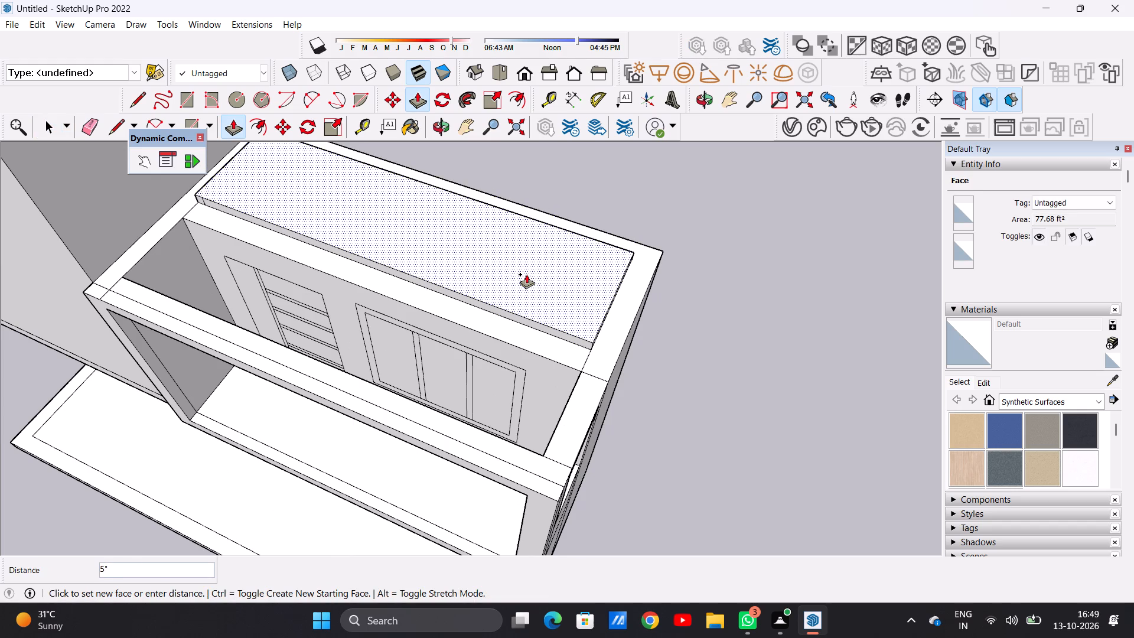
pyautogui.moveTo(526, 274); pyautogui.dragTo(584, 159, button='middle')
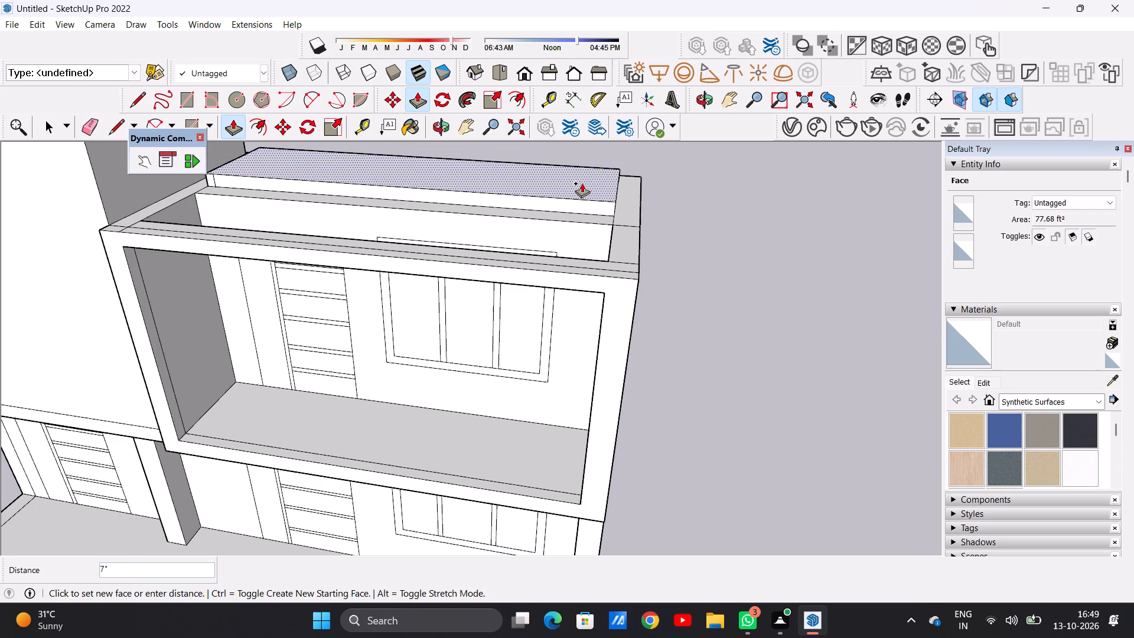
pyautogui.click(582, 183)
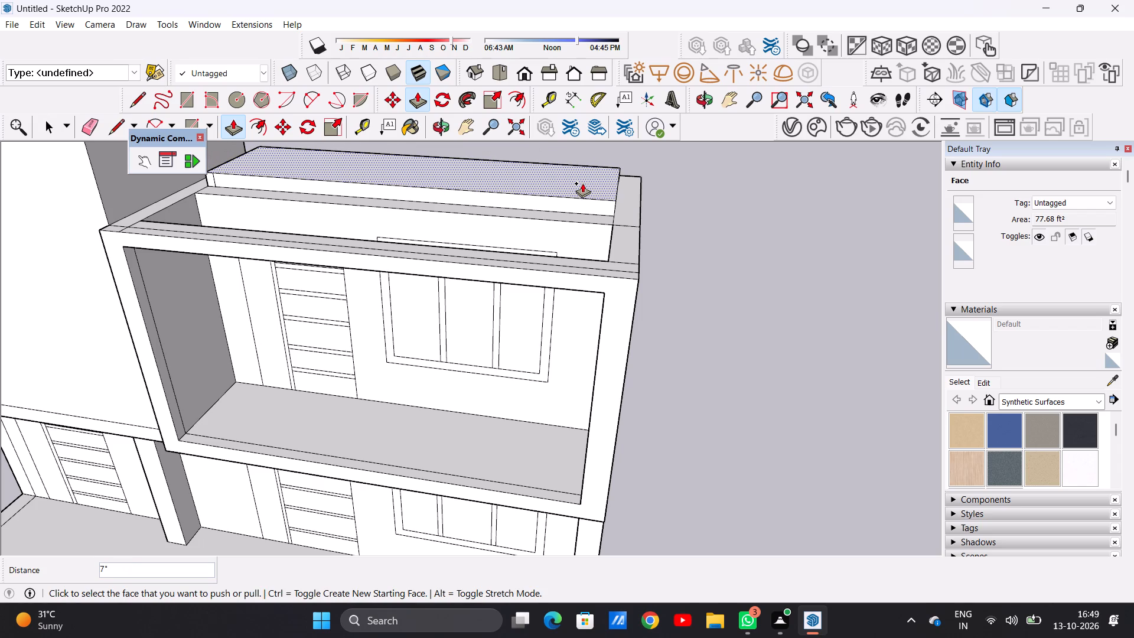
pyautogui.press('space')
# Push/Pull the roof slab's front face forward about 4' 5 1/8" over the terrace to the inner corner of its front frame.
pyautogui.moveTo(597, 235); pyautogui.dragTo(503, 239, button='middle')
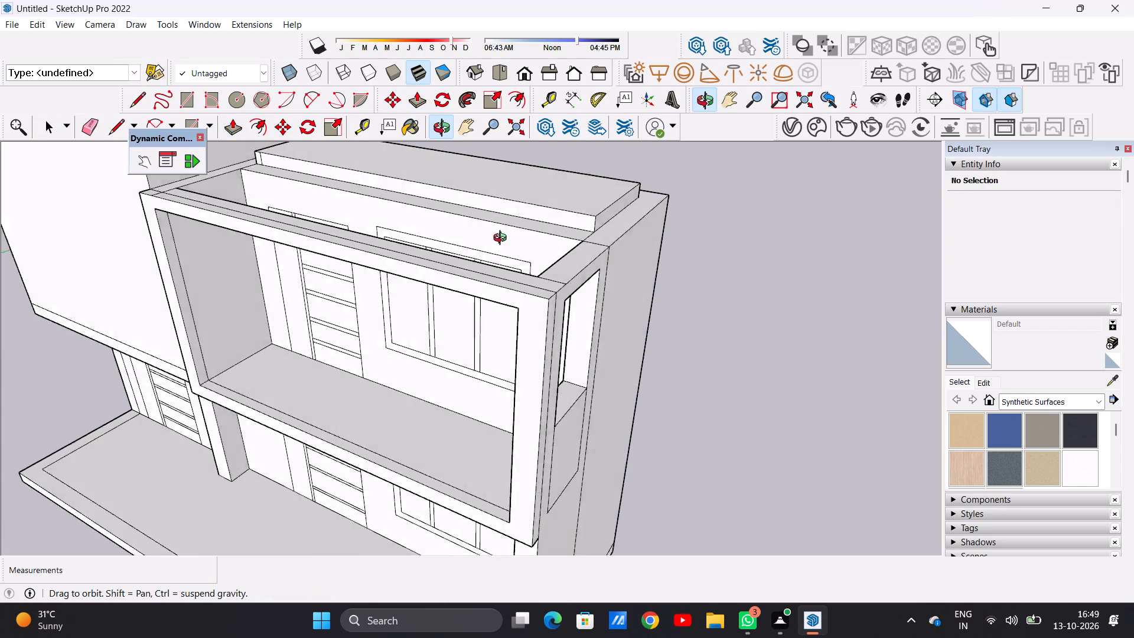
pyautogui.moveTo(503, 239); pyautogui.dragTo(488, 301, button='middle')
pyautogui.scroll(6, 572, 281)
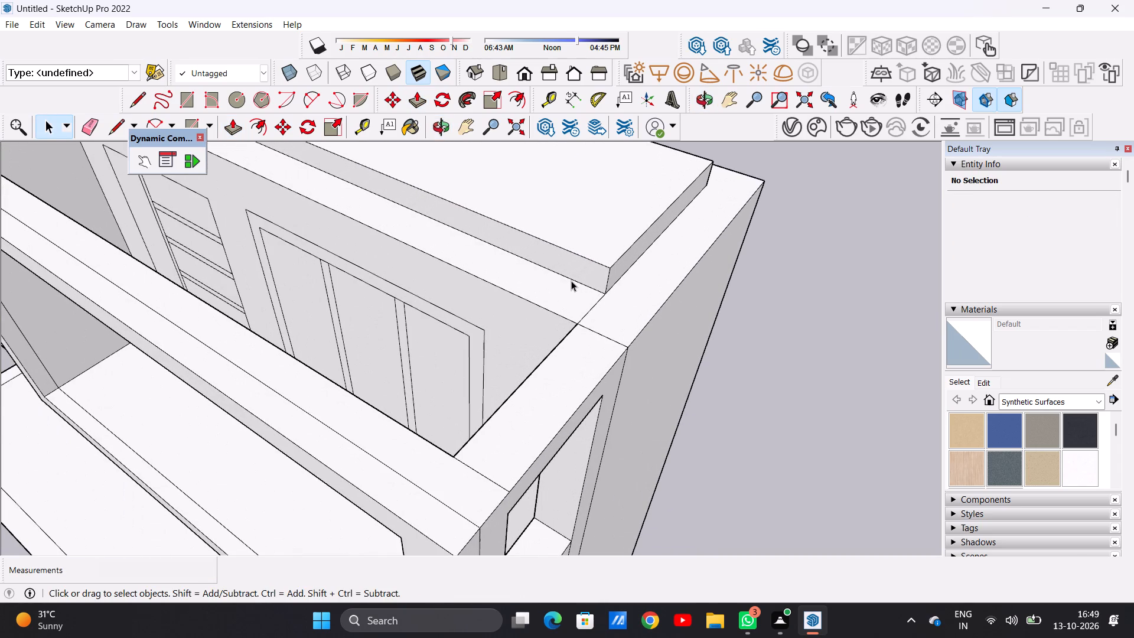
pyautogui.press('p')
pyautogui.scroll(4, 589, 270)
pyautogui.click(589, 269)
pyautogui.scroll(-4, 572, 246)
pyautogui.scroll(1, 572, 246)
pyautogui.scroll(-5, 572, 246)
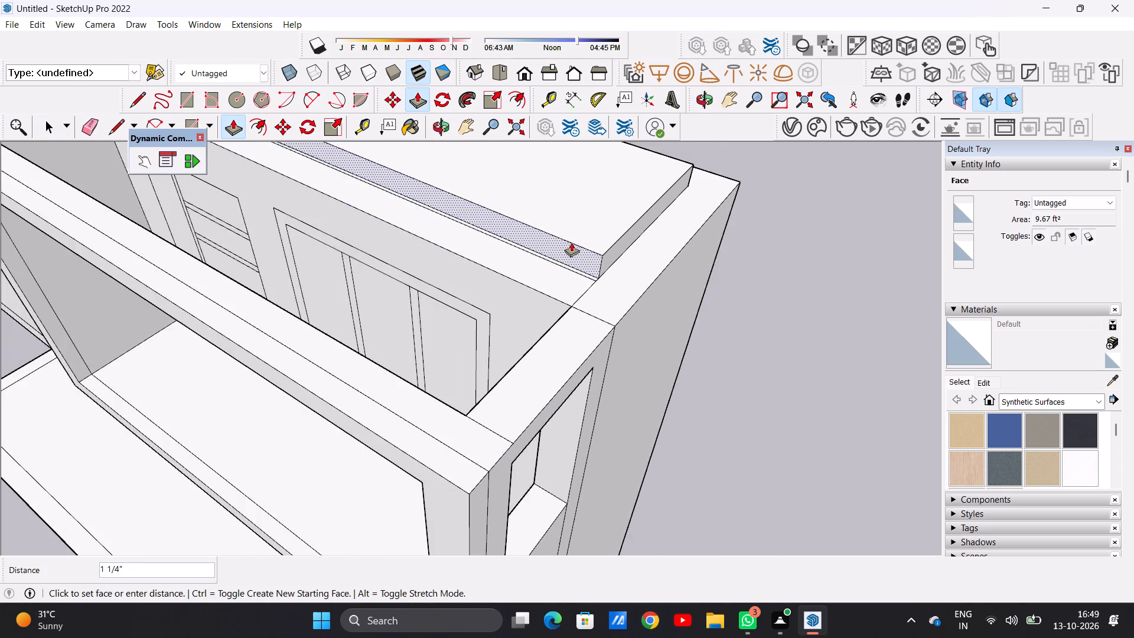
pyautogui.scroll(-5, 571, 242)
pyautogui.scroll(9, 510, 330)
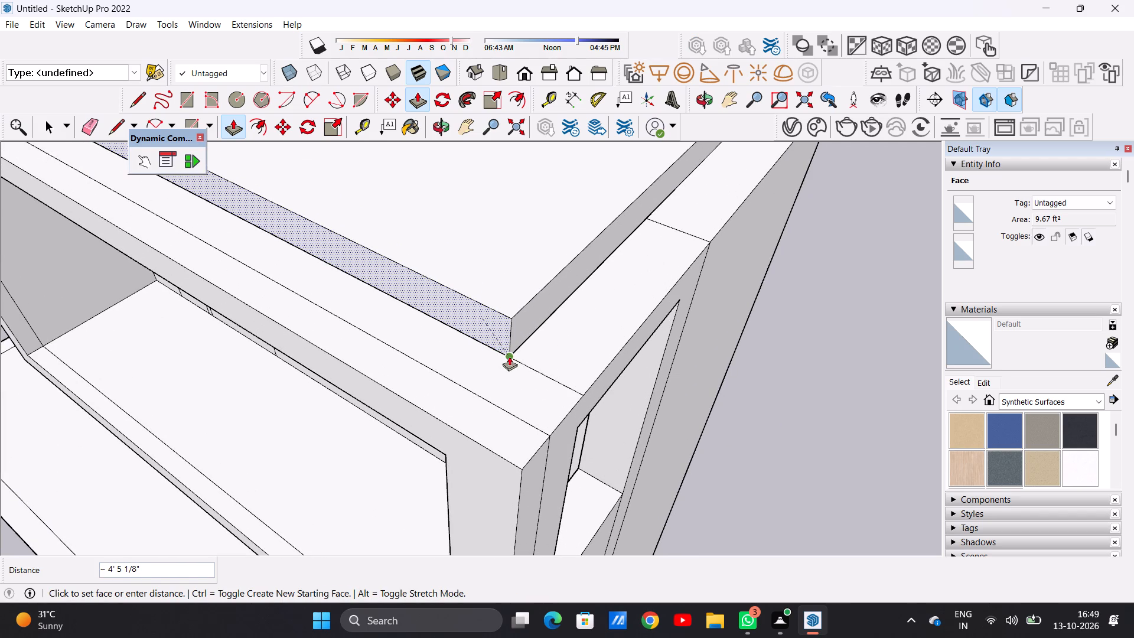
pyautogui.click(511, 354)
pyautogui.press('space')
# Push/Pull the roof extension's side face beside the raised block outward 4 5/16" to close the gap at the wall.
pyautogui.scroll(-14, 461, 402)
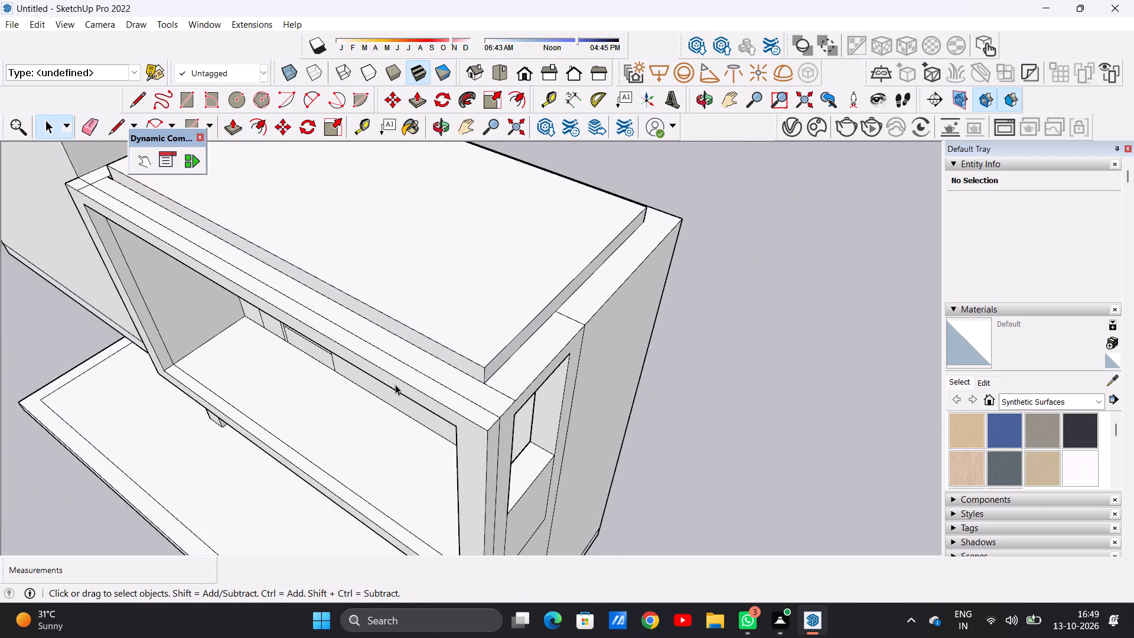
pyautogui.moveTo(393, 373); pyautogui.dragTo(526, 261, button='middle')
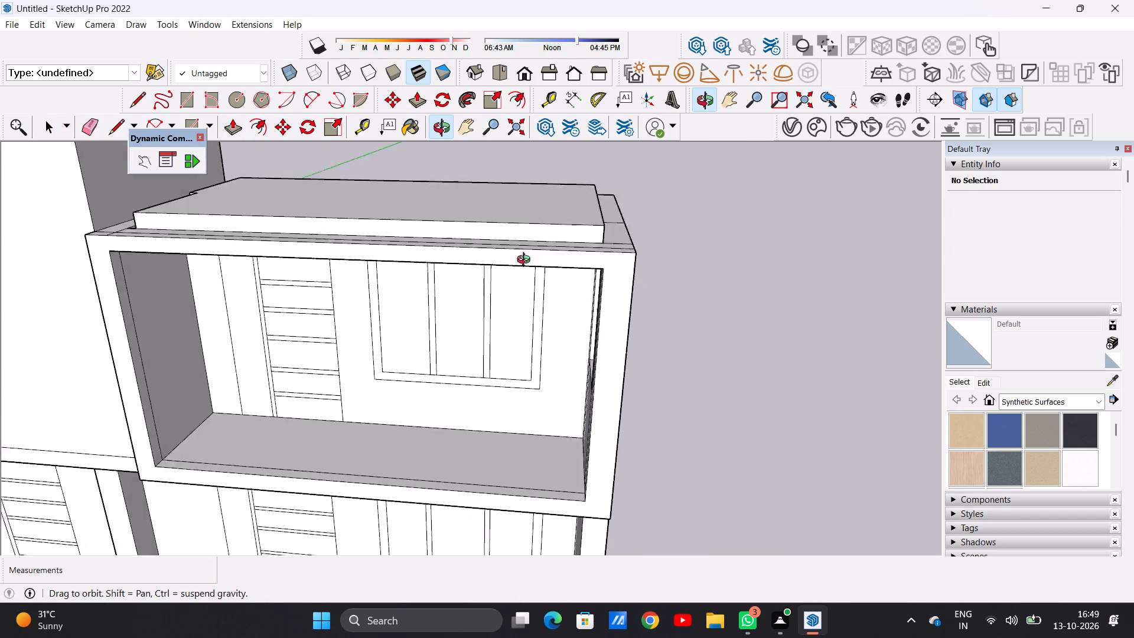
pyautogui.moveTo(526, 261); pyautogui.dragTo(525, 241, button='middle')
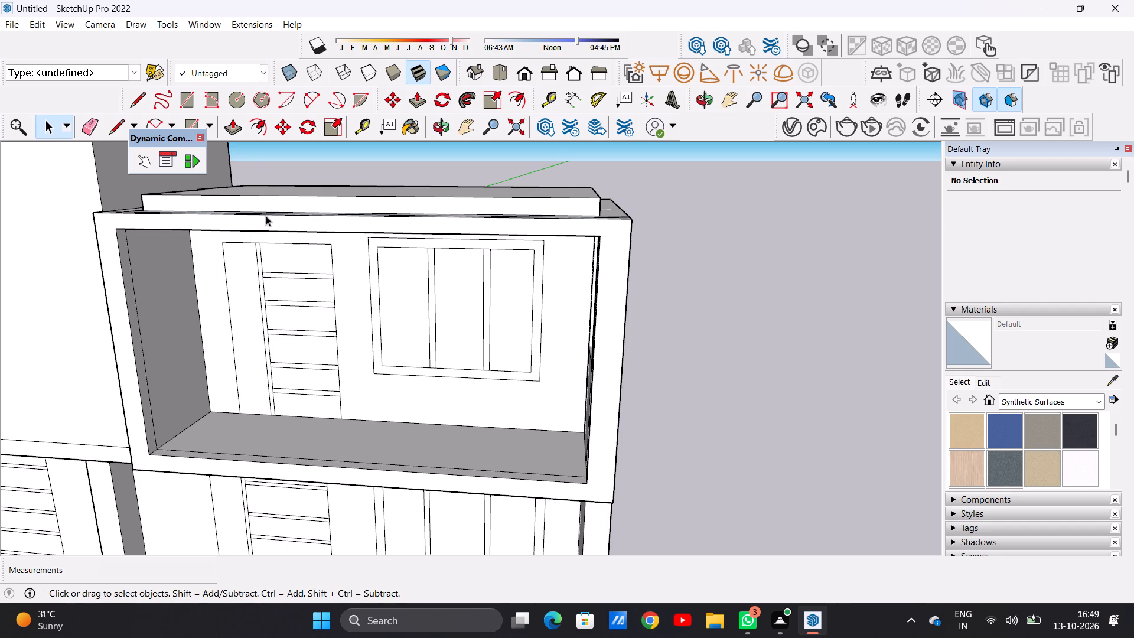
pyautogui.scroll(-4, 304, 251)
pyautogui.moveTo(331, 209); pyautogui.dragTo(349, 331, button='middle')
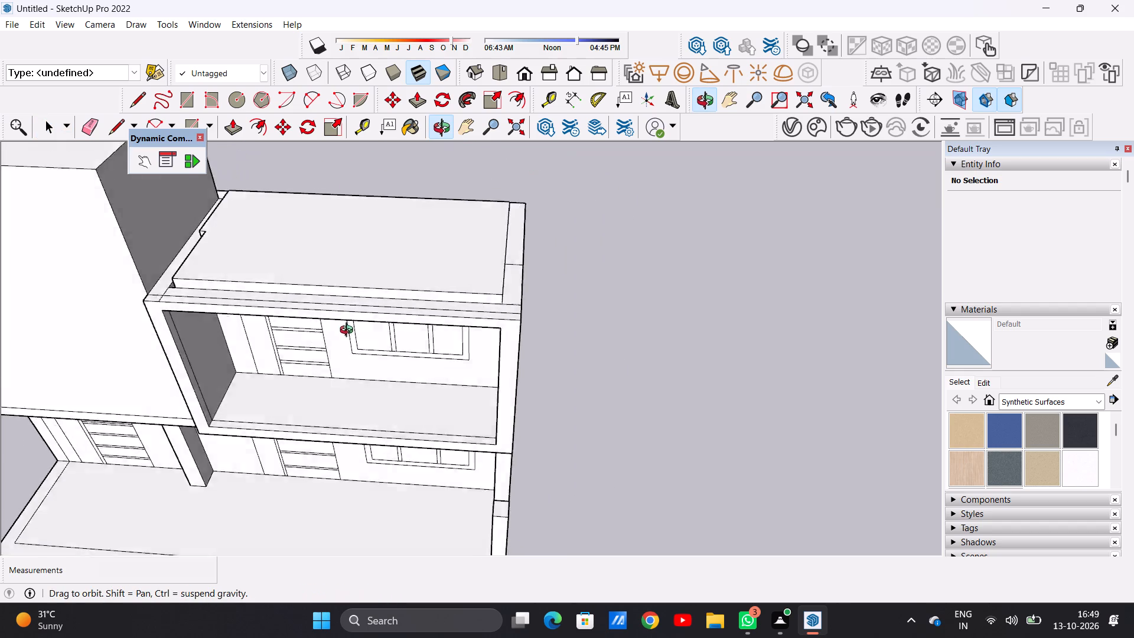
pyautogui.moveTo(349, 331); pyautogui.dragTo(372, 362, button='middle')
pyautogui.scroll(2, 369, 353)
pyautogui.scroll(-1, 369, 353)
pyautogui.scroll(1, 369, 352)
pyautogui.moveTo(169, 315); pyautogui.dragTo(305, 276, button='middle')
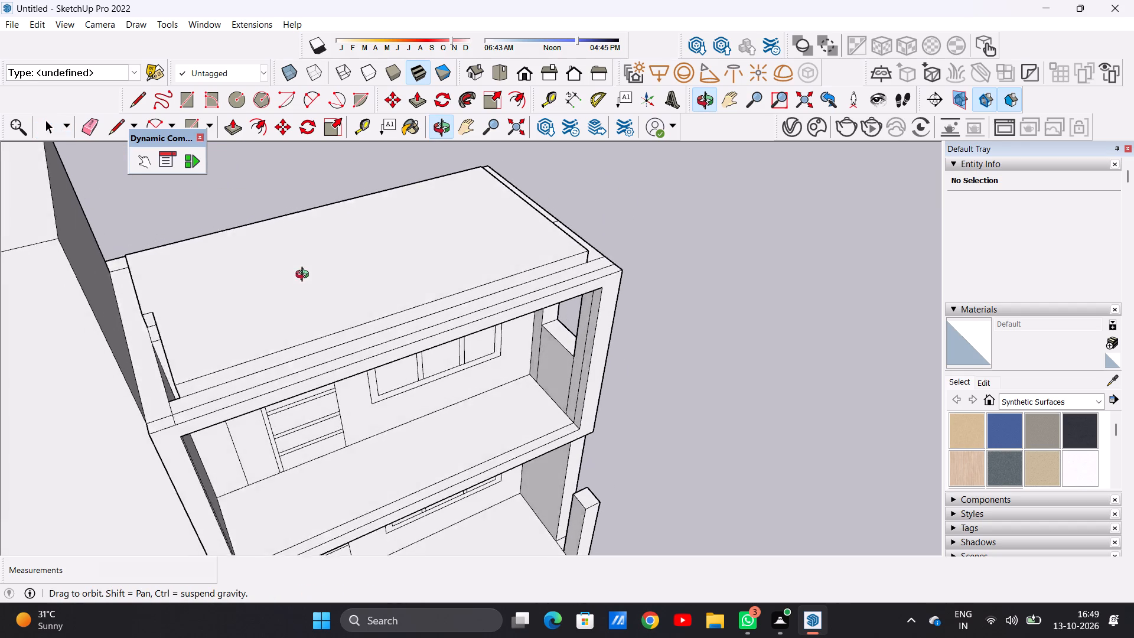
pyautogui.moveTo(305, 276); pyautogui.dragTo(347, 260, button='middle')
pyautogui.moveTo(314, 410); pyautogui.dragTo(271, 351, button='middle')
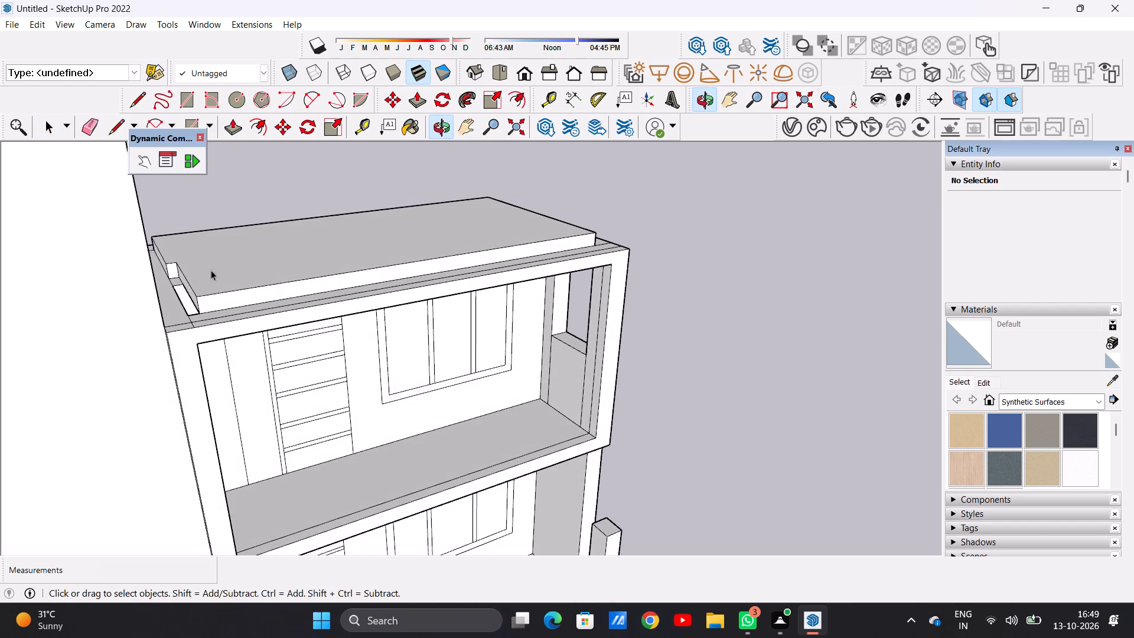
pyautogui.scroll(10, 183, 261)
pyautogui.scroll(-1, 191, 287)
pyautogui.scroll(4, 191, 287)
pyautogui.scroll(-2, 191, 287)
pyautogui.scroll(2, 191, 287)
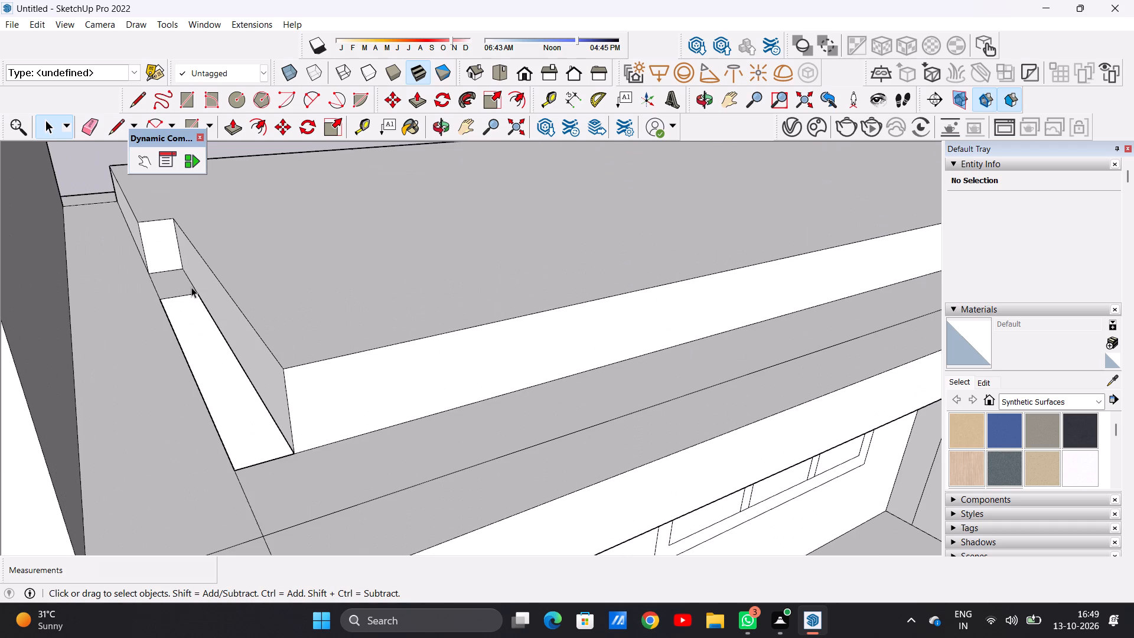
pyautogui.press('p')
pyautogui.scroll(7, 196, 252)
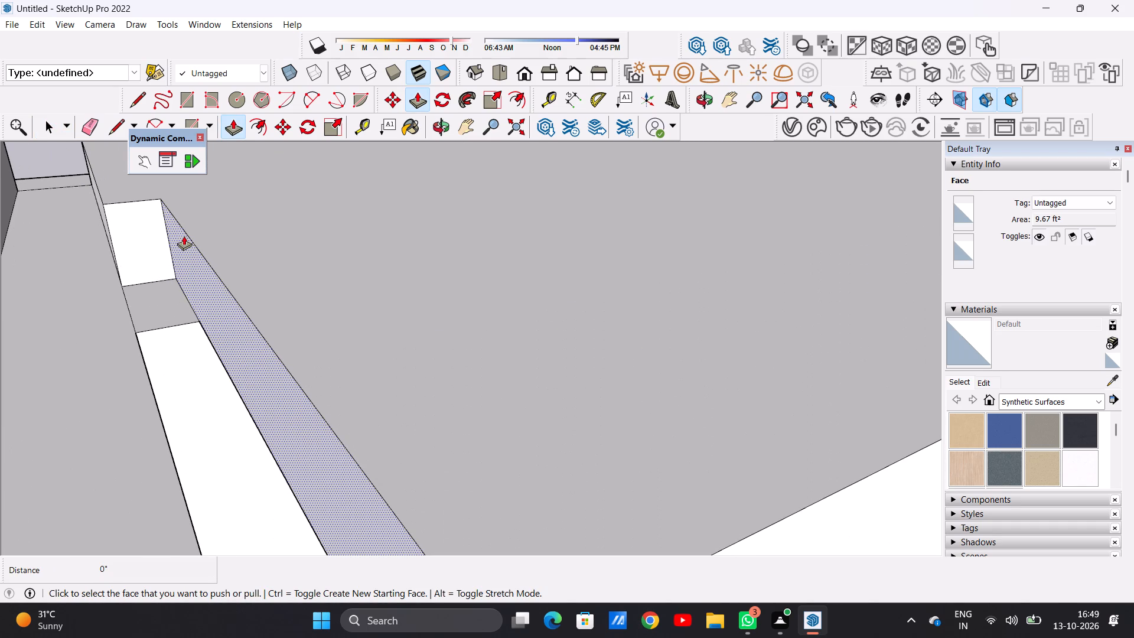
pyautogui.click(184, 236)
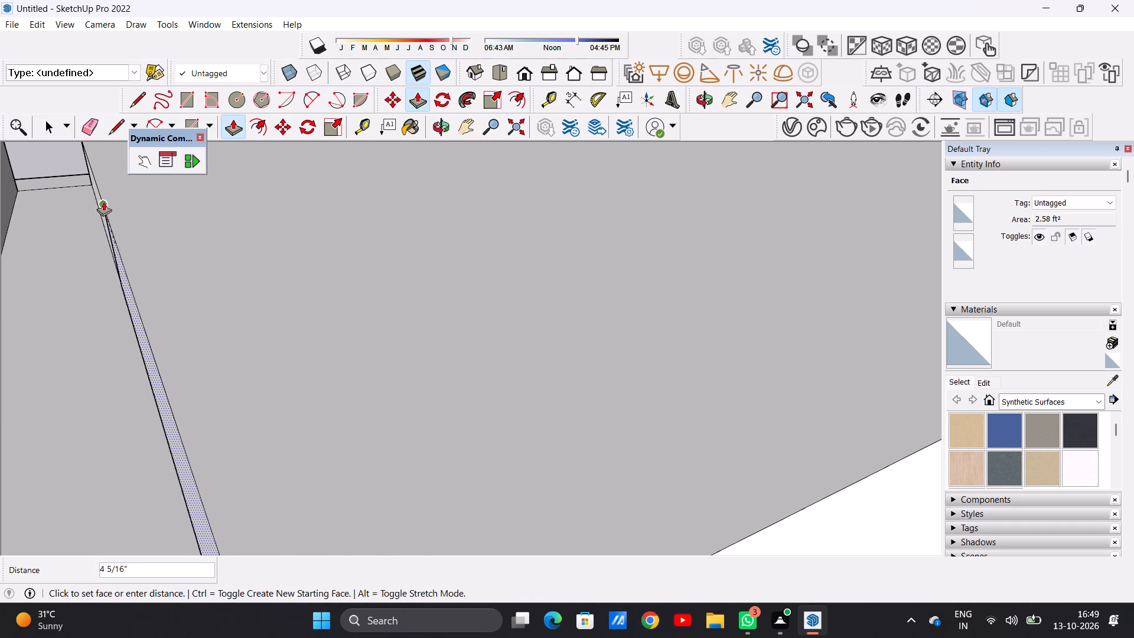
pyautogui.click(103, 201)
pyautogui.press('space')
# Erase the leftover vertical edge on the roof slab's side face beside the raised block.
pyautogui.scroll(-13, 195, 282)
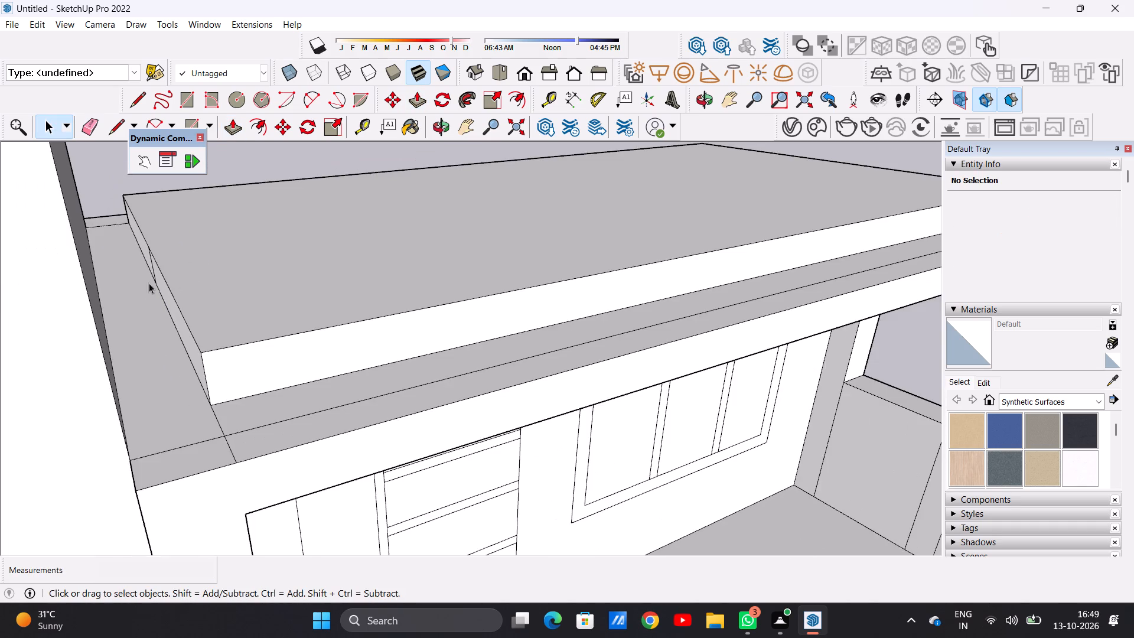
pyautogui.moveTo(146, 285); pyautogui.dragTo(159, 256, button='middle')
pyautogui.scroll(13, 159, 251)
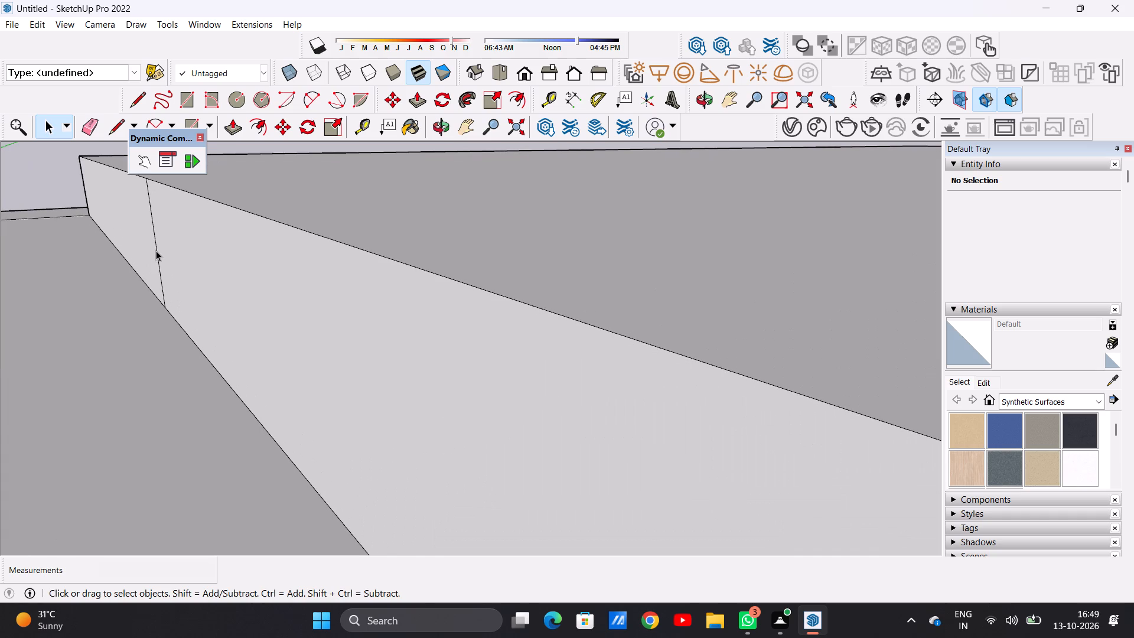
pyautogui.press('e')
pyautogui.scroll(3, 156, 250)
pyautogui.moveTo(148, 224); pyautogui.dragTo(158, 226)
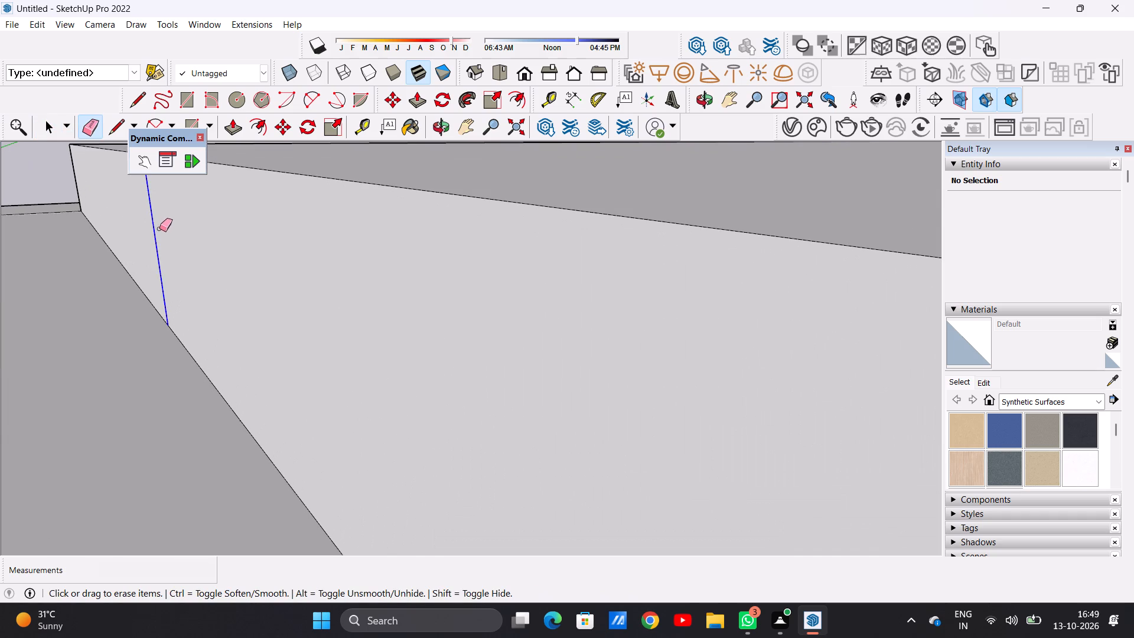
pyautogui.press('space')
# Examine the extended roof slab from several angles, checking how it meets the raised block and the terrace frame.
pyautogui.scroll(-20, 243, 315)
pyautogui.scroll(-12, 243, 315)
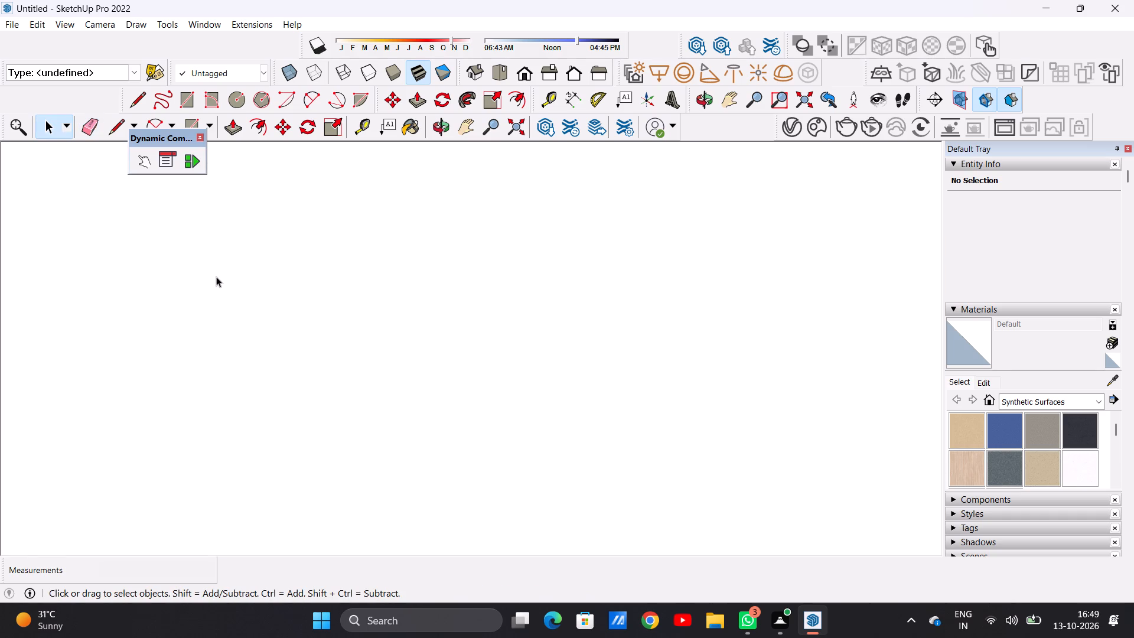
pyautogui.scroll(-17, 216, 276)
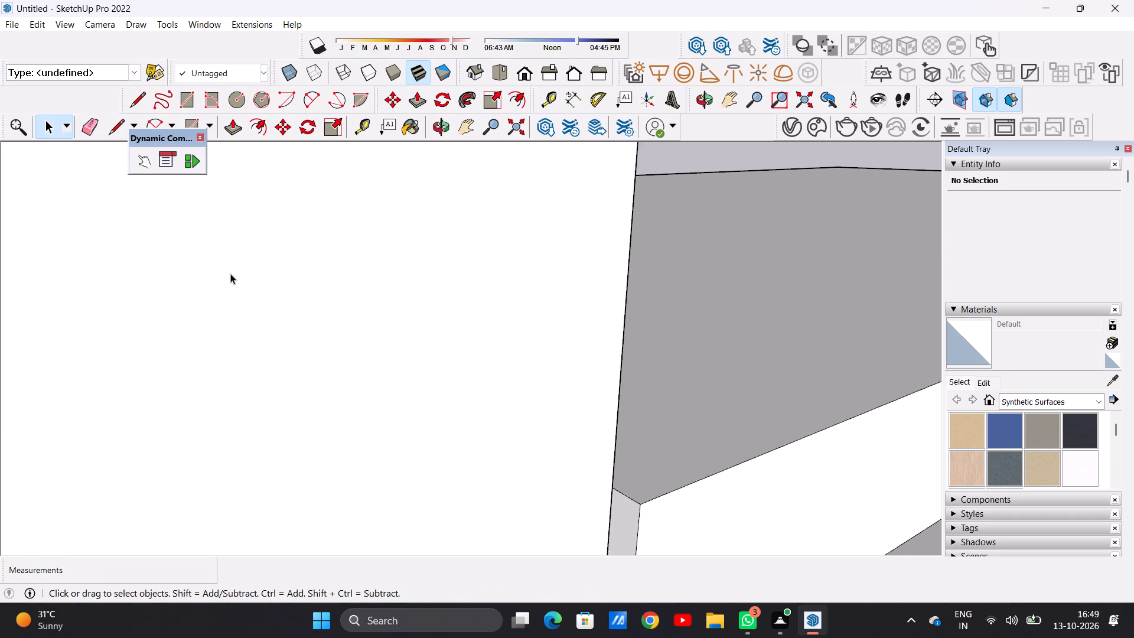
pyautogui.scroll(-9, 230, 274)
pyautogui.scroll(1, 244, 285)
pyautogui.scroll(-20, 272, 302)
pyautogui.scroll(-13, 272, 302)
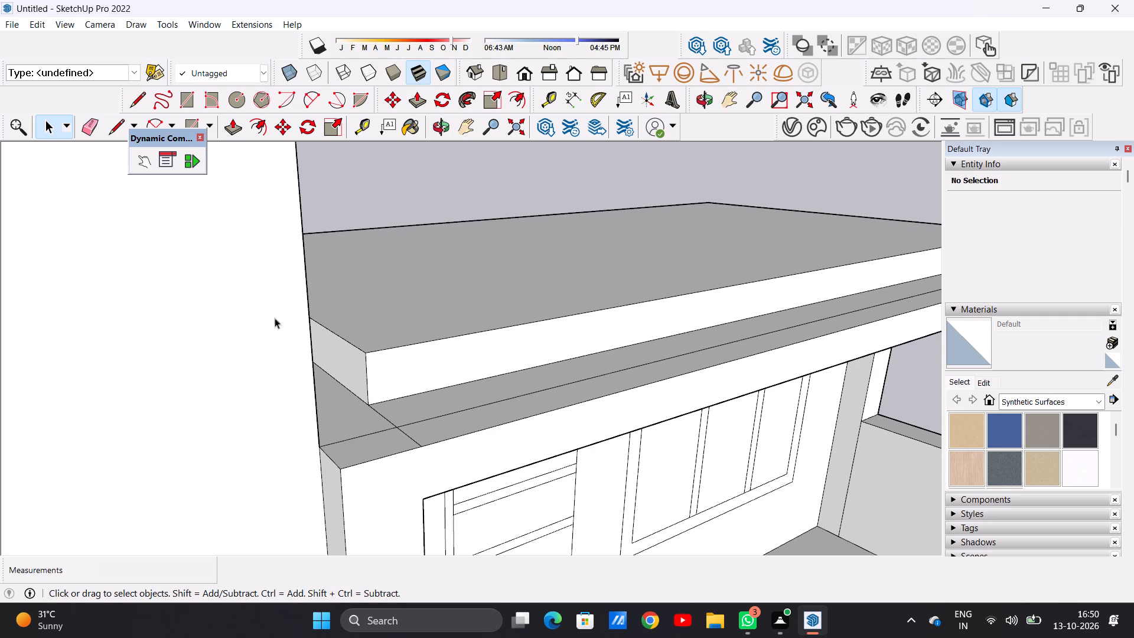
pyautogui.scroll(-20, 257, 328)
pyautogui.scroll(-2, 257, 328)
pyautogui.scroll(1, 256, 328)
pyautogui.scroll(-3, 256, 328)
pyautogui.moveTo(360, 304); pyautogui.dragTo(315, 308, button='middle')
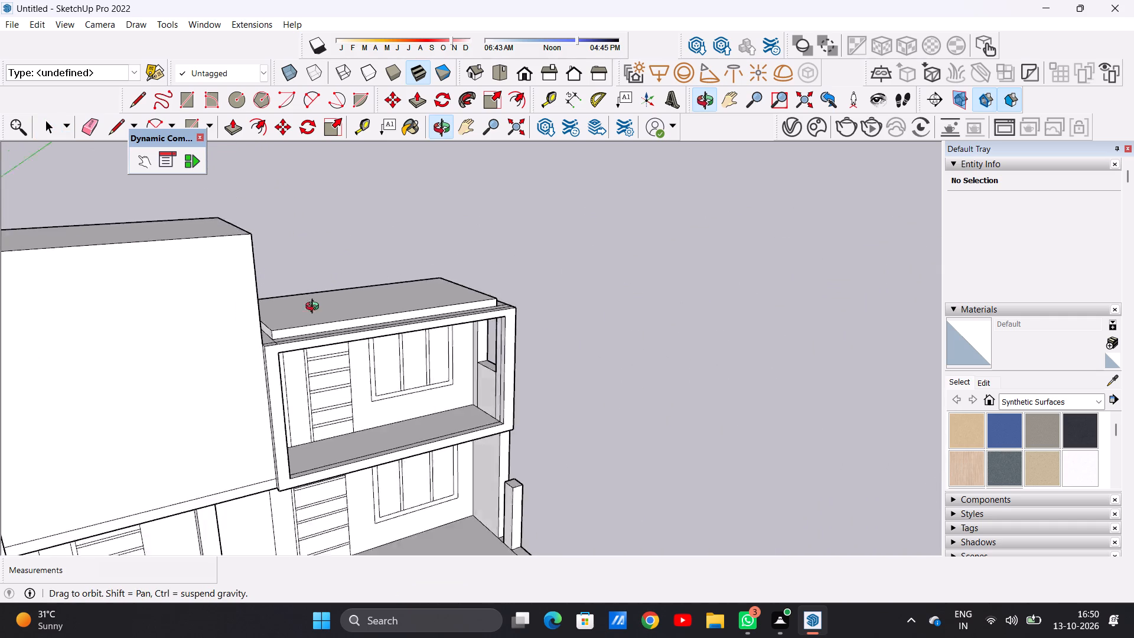
pyautogui.moveTo(315, 308); pyautogui.dragTo(149, 382, button='middle')
pyautogui.scroll(1, 264, 289)
pyautogui.scroll(-1, 264, 289)
pyautogui.scroll(3, 265, 288)
pyautogui.scroll(-1, 286, 281)
pyautogui.scroll(10, 286, 281)
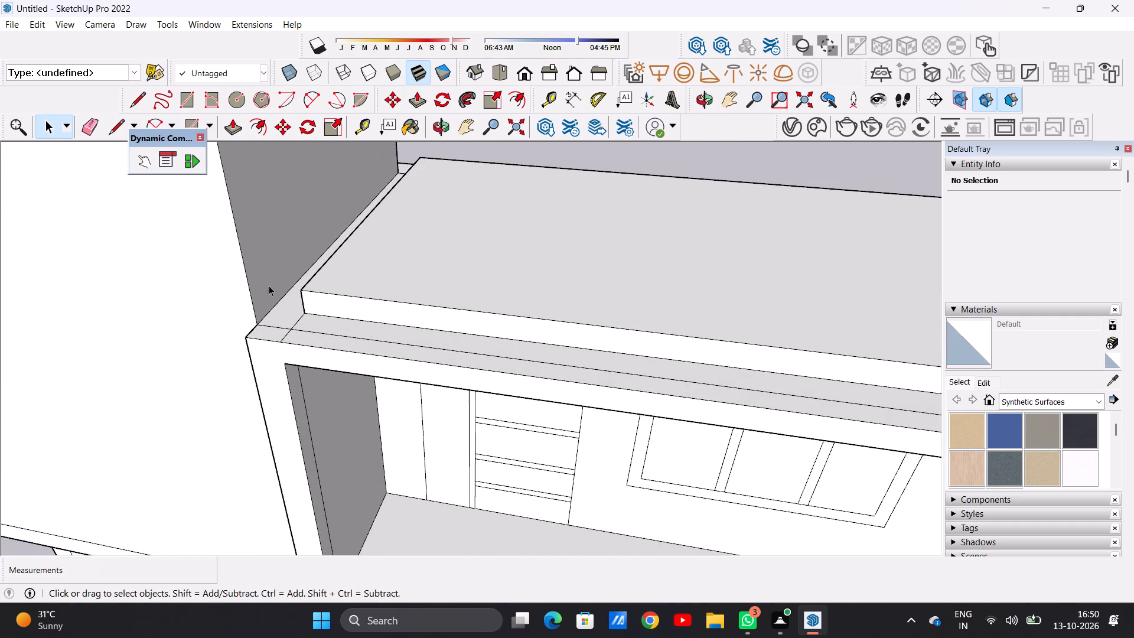
pyautogui.scroll(-10, 252, 353)
pyautogui.scroll(-5, 337, 328)
pyautogui.scroll(3, 487, 324)
pyautogui.scroll(-1, 507, 328)
pyautogui.scroll(5, 510, 328)
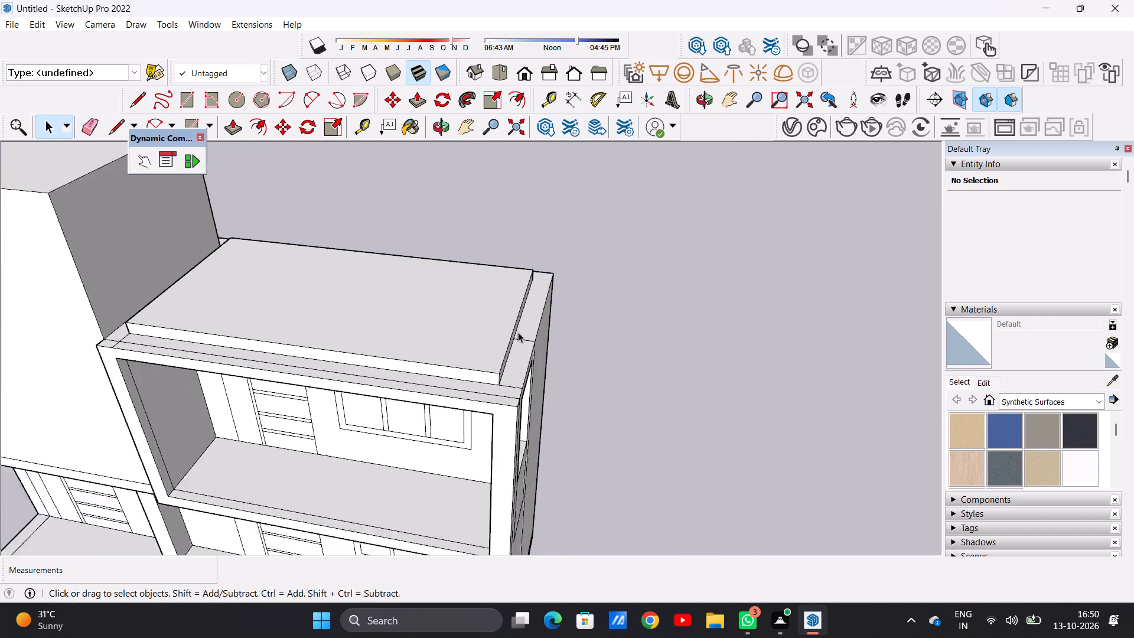
# Erase the leftover edge crossing the outer side wall's top face beside the roof slab.
pyautogui.scroll(10, 518, 332)
pyautogui.scroll(-3, 457, 309)
pyautogui.scroll(1, 457, 309)
pyautogui.scroll(-14, 457, 309)
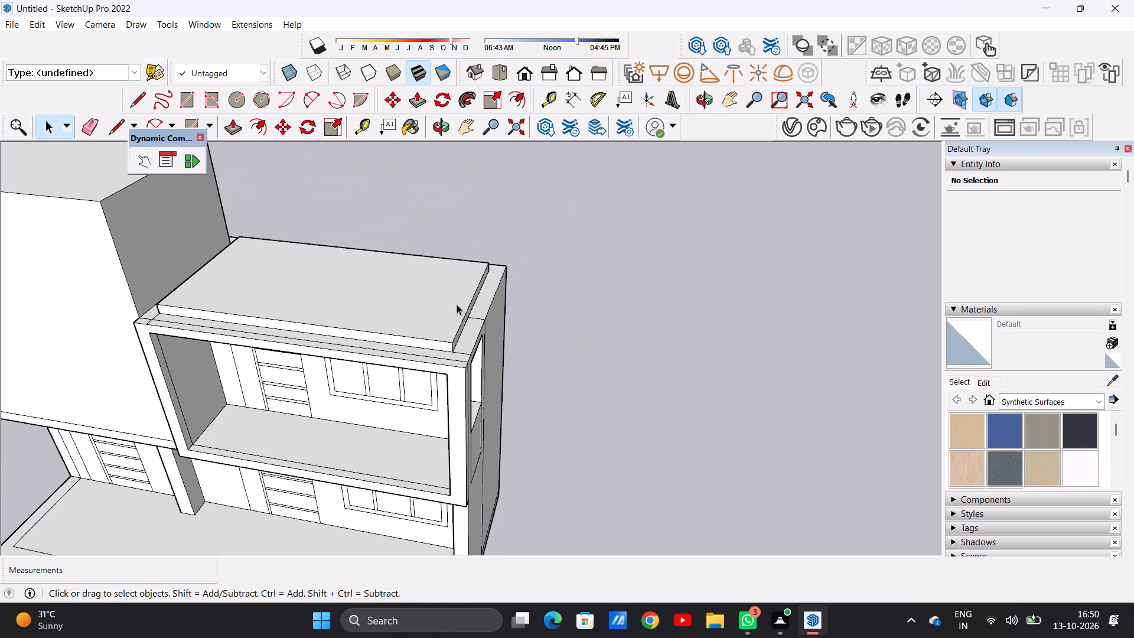
pyautogui.scroll(6, 484, 305)
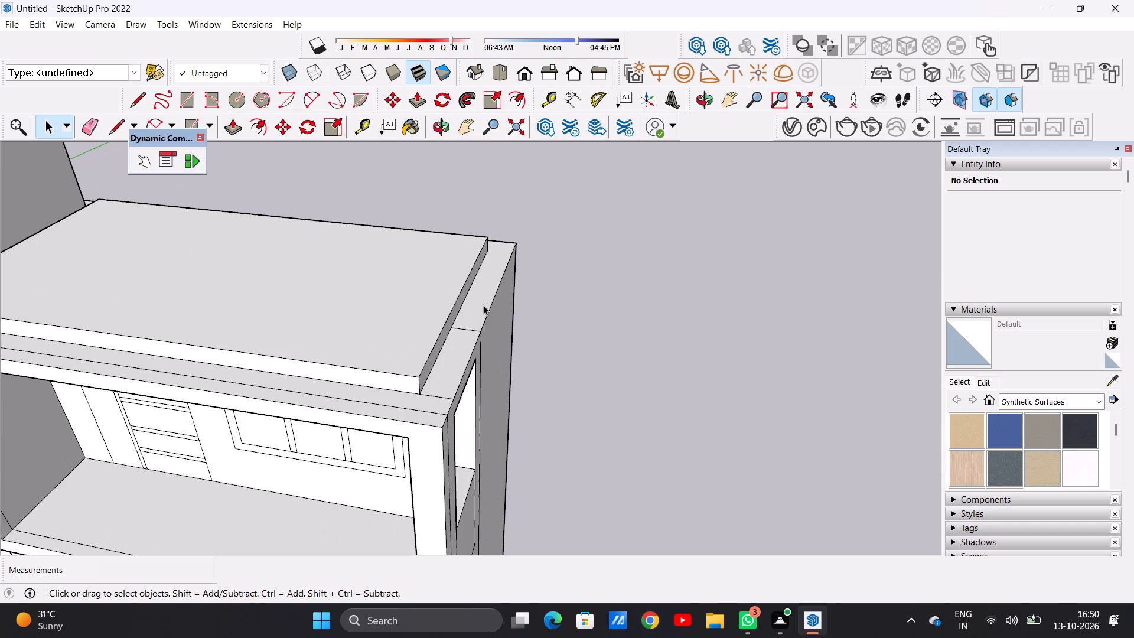
pyautogui.scroll(3, 469, 345)
pyautogui.press('3')
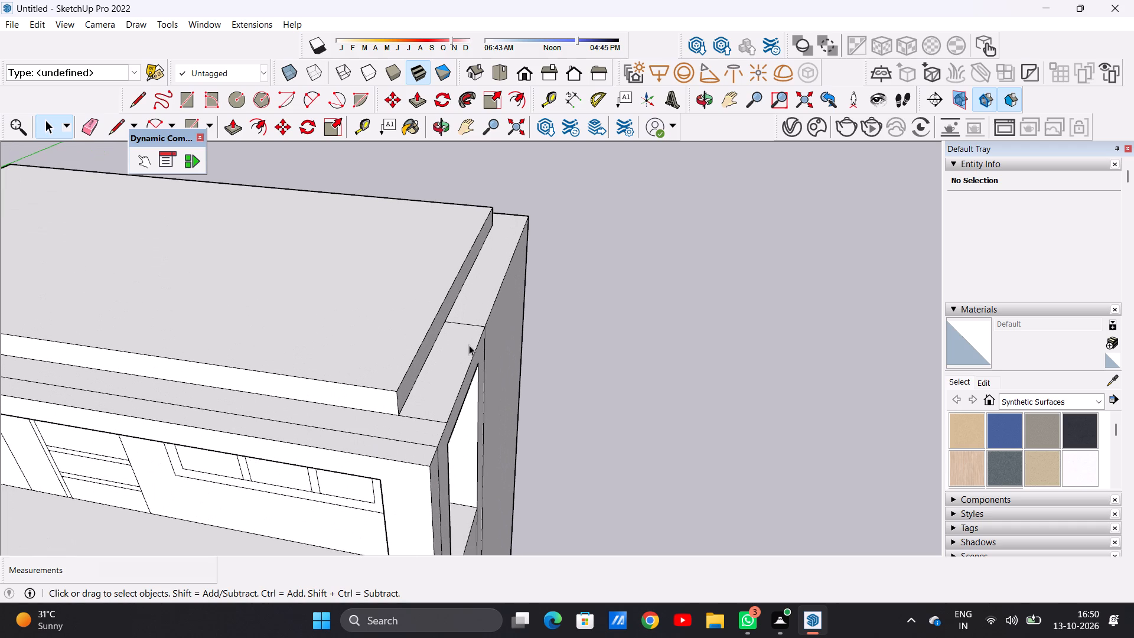
pyautogui.press('e')
pyautogui.scroll(3, 463, 328)
pyautogui.moveTo(467, 310); pyautogui.dragTo(461, 318)
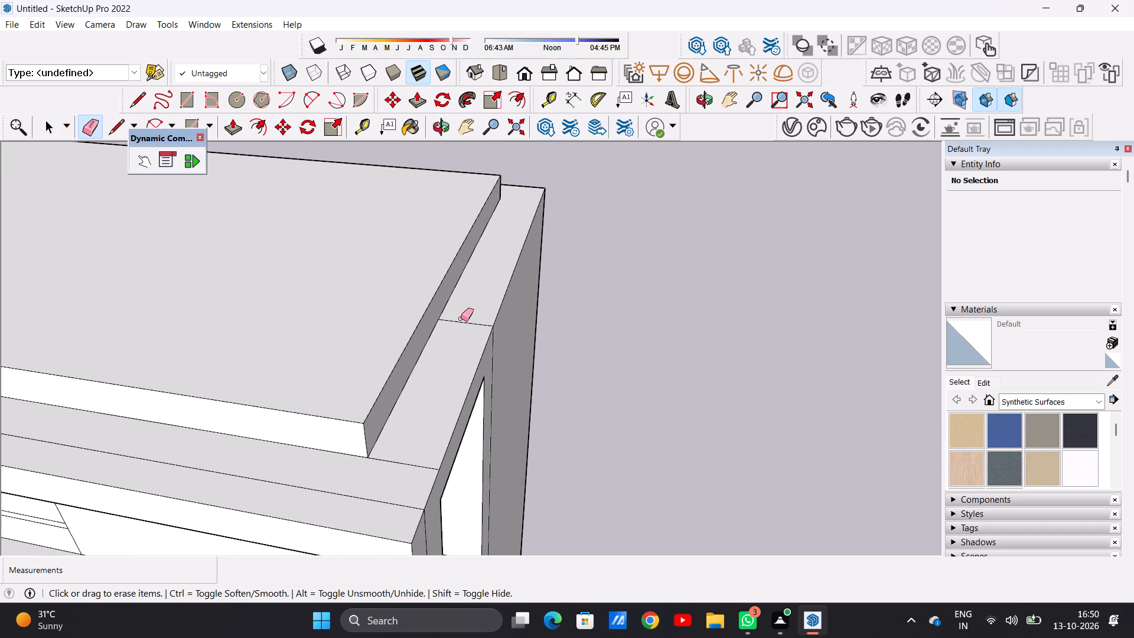
pyautogui.moveTo(461, 318); pyautogui.dragTo(454, 331)
pyautogui.press('space')
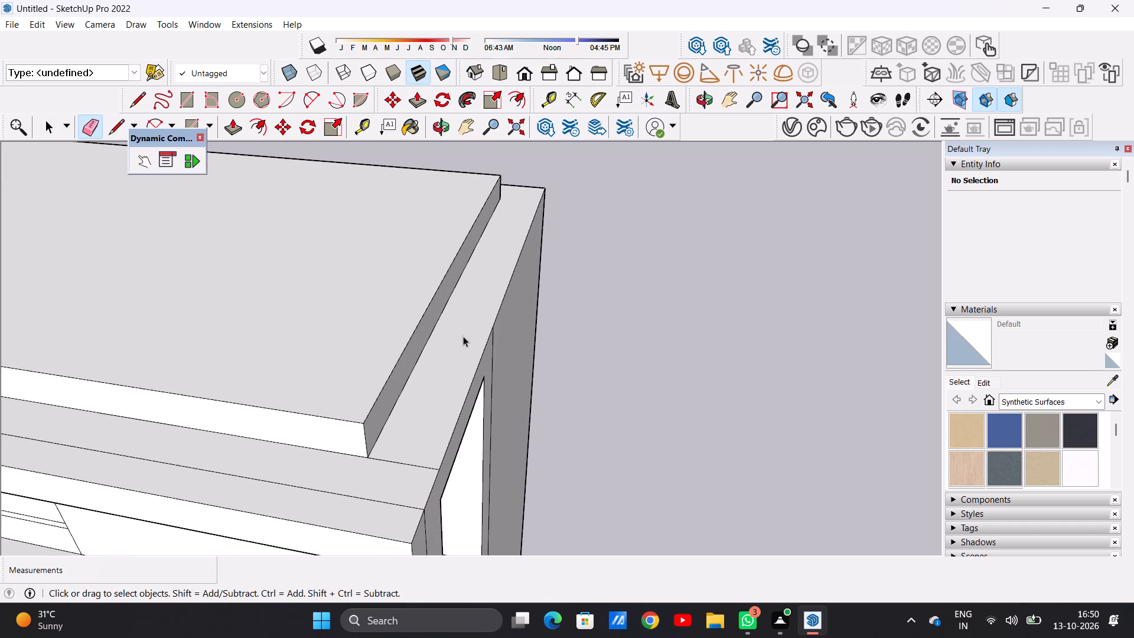
# Examine the roof slab's edges where they meet the raised block and the terrace frame, close up and from the front.
pyautogui.scroll(-15, 463, 337)
pyautogui.scroll(1, 247, 329)
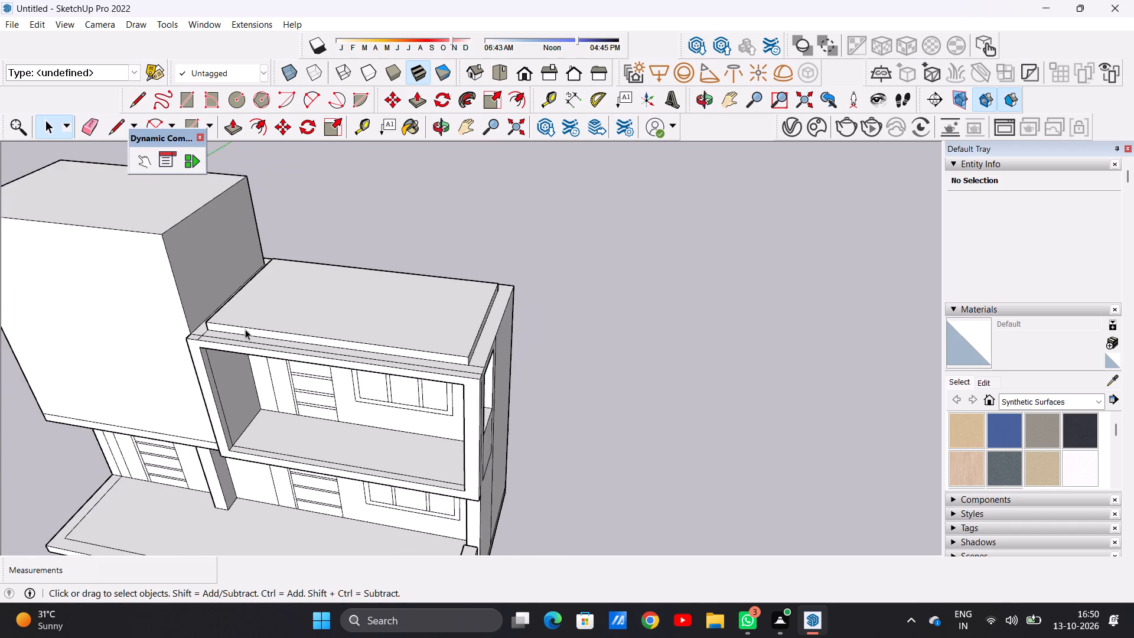
pyautogui.scroll(5, 245, 329)
pyautogui.scroll(-1, 156, 328)
pyautogui.scroll(1, 156, 328)
pyautogui.moveTo(161, 331); pyautogui.dragTo(276, 325, button='middle')
pyautogui.scroll(5, 250, 402)
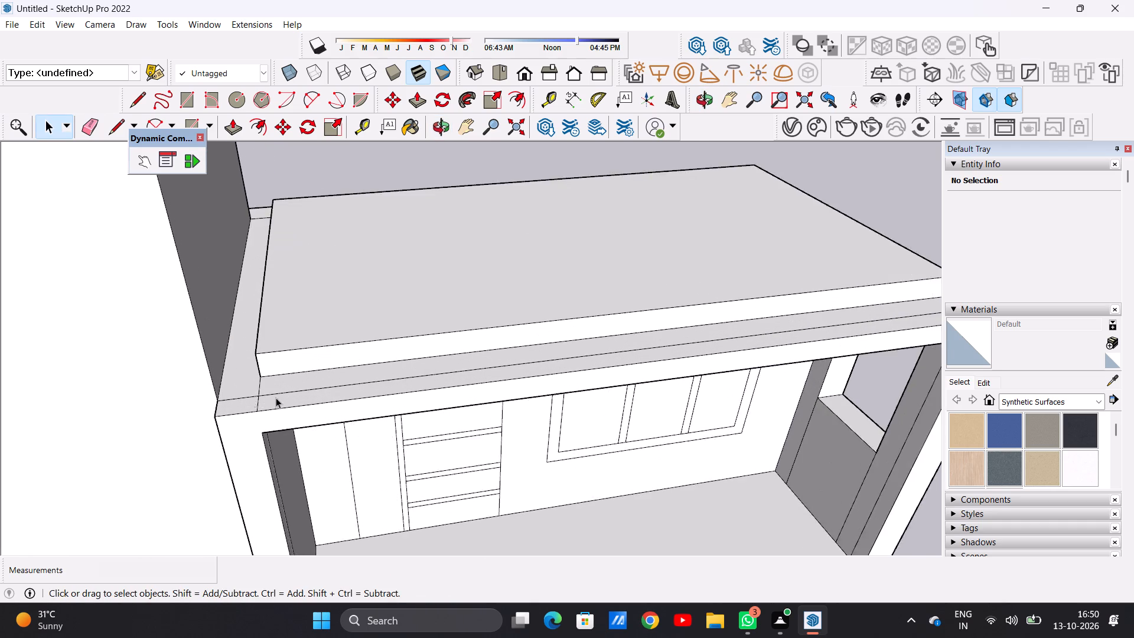
pyautogui.scroll(7, 276, 398)
pyautogui.scroll(-1, 265, 397)
pyautogui.scroll(1, 265, 396)
pyautogui.moveTo(216, 368); pyautogui.dragTo(282, 349, button='middle')
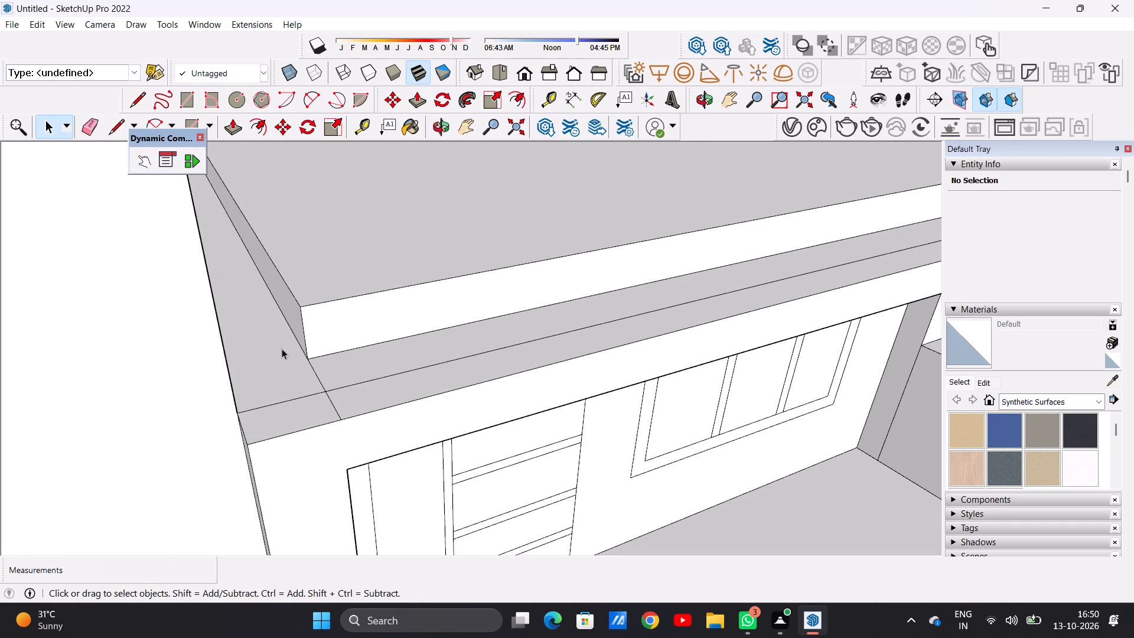
pyautogui.press('space')
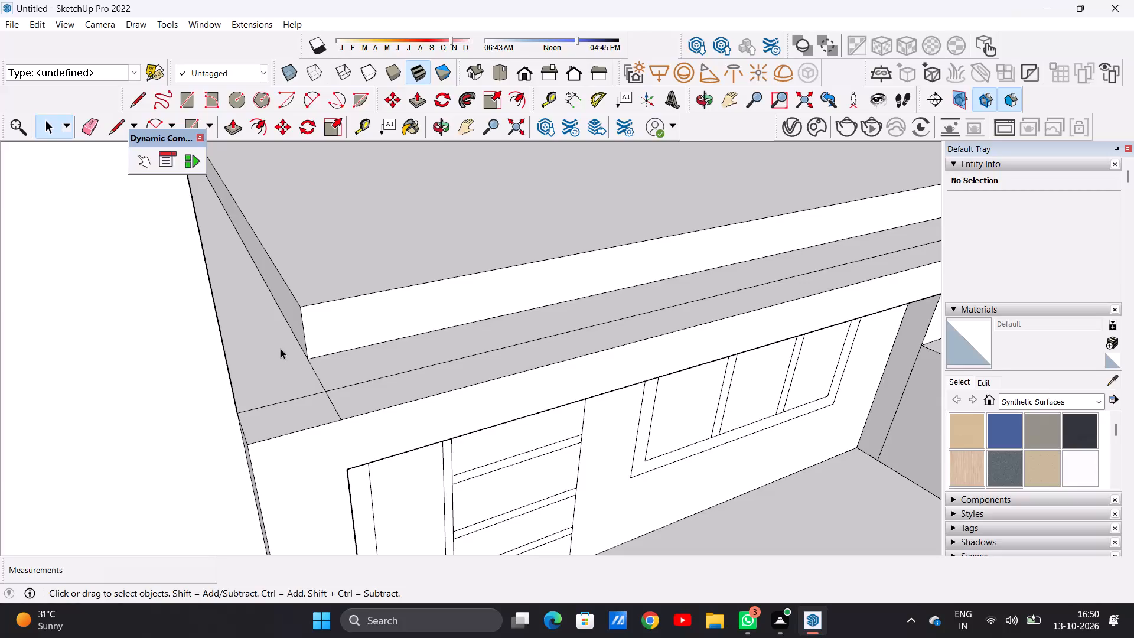
pyautogui.moveTo(403, 329); pyautogui.dragTo(298, 310, button='middle')
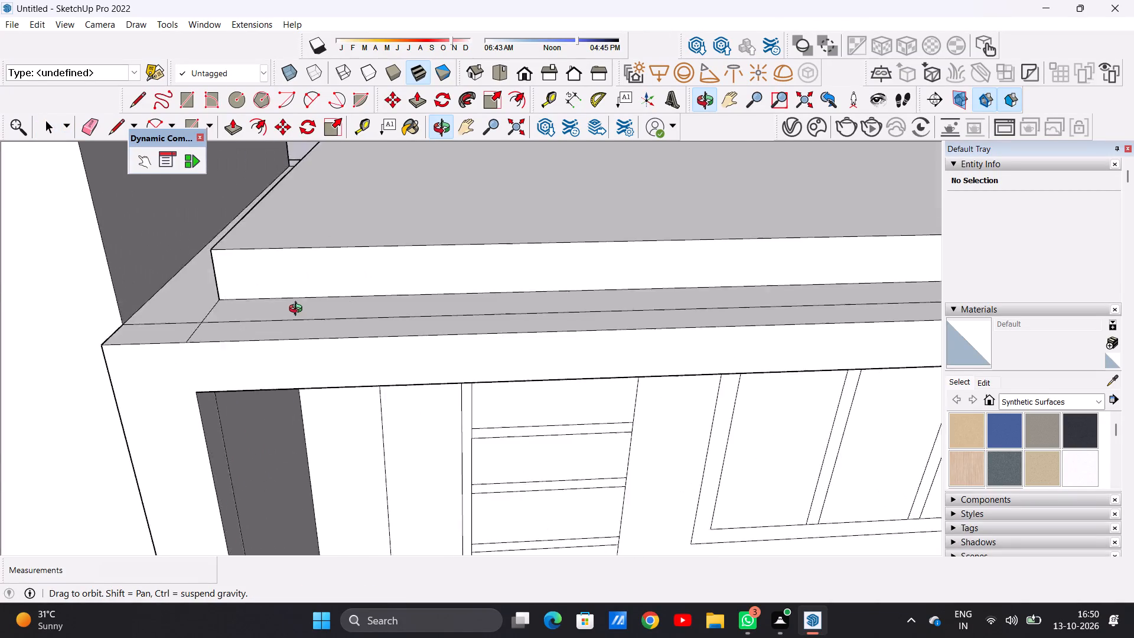
pyautogui.moveTo(298, 310); pyautogui.dragTo(283, 352, button='middle')
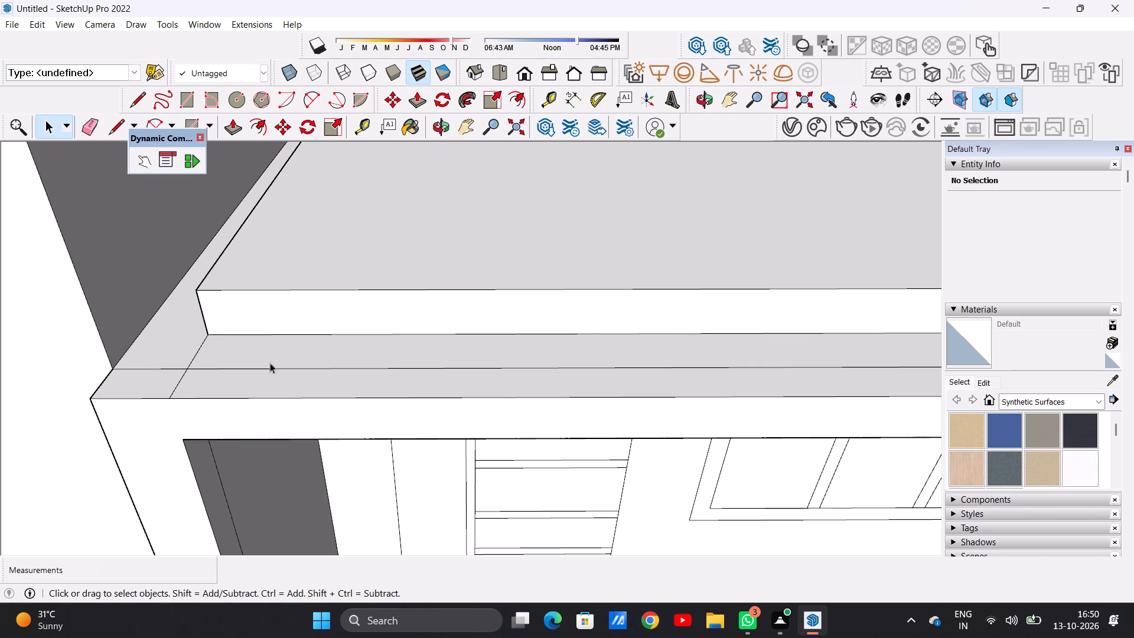
pyautogui.scroll(-5, 239, 376)
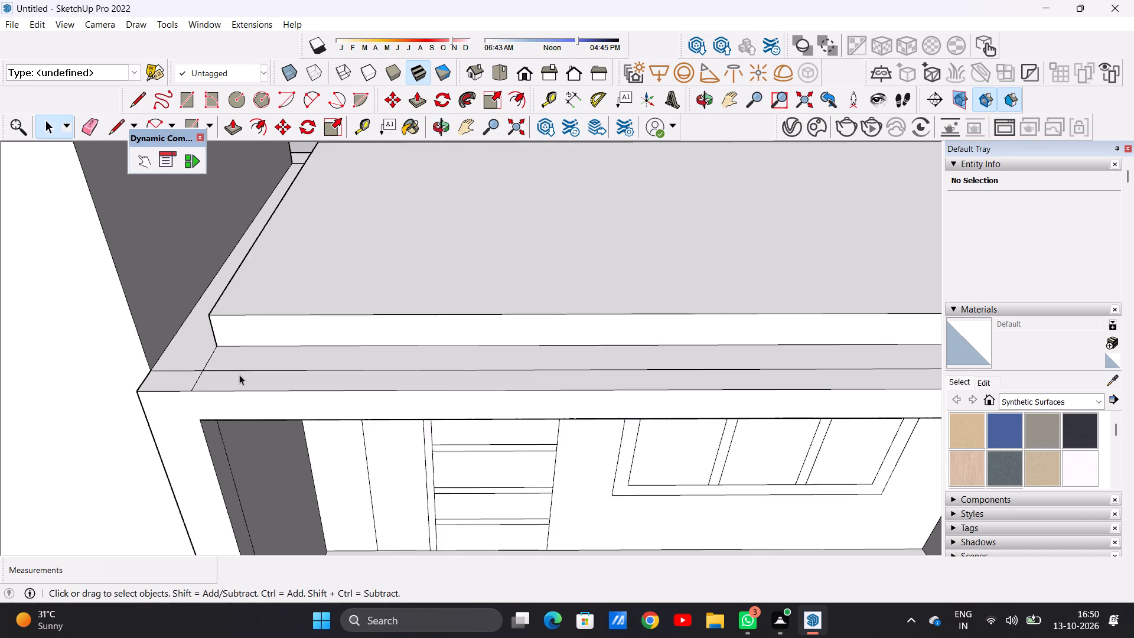
pyautogui.scroll(-17, 239, 375)
pyautogui.scroll(1, 237, 372)
pyautogui.scroll(-4, 237, 372)
pyautogui.moveTo(240, 379); pyautogui.dragTo(253, 307, button='middle')
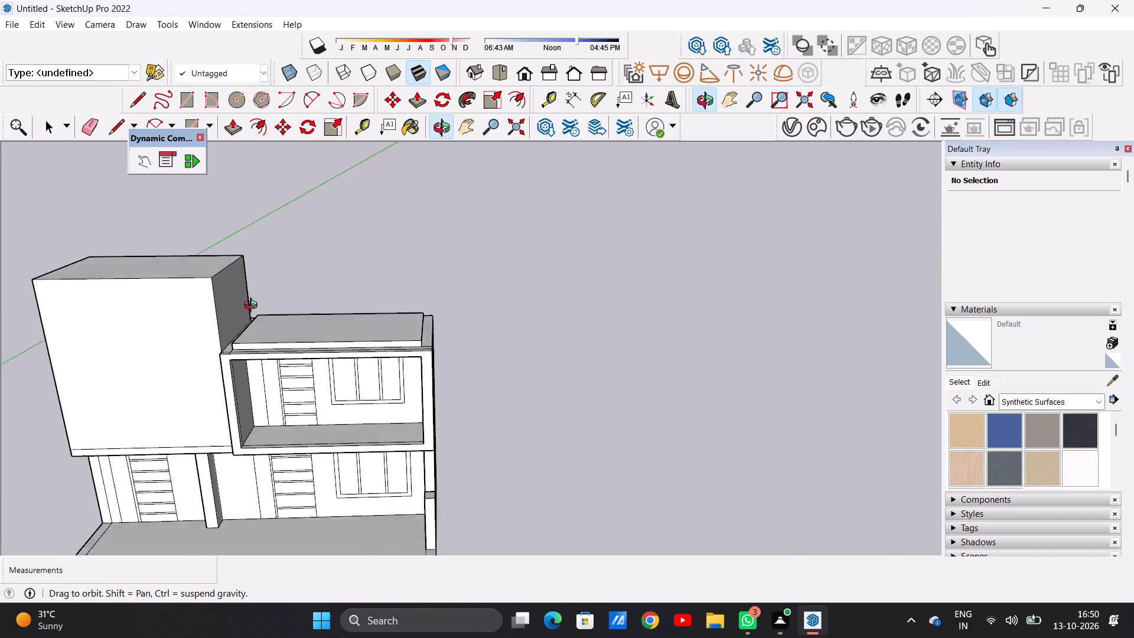
pyautogui.moveTo(253, 307); pyautogui.dragTo(253, 286, button='middle')
pyautogui.scroll(-2, 305, 370)
pyautogui.moveTo(283, 399); pyautogui.dragTo(285, 364, button='middle')
pyautogui.scroll(2, 279, 362)
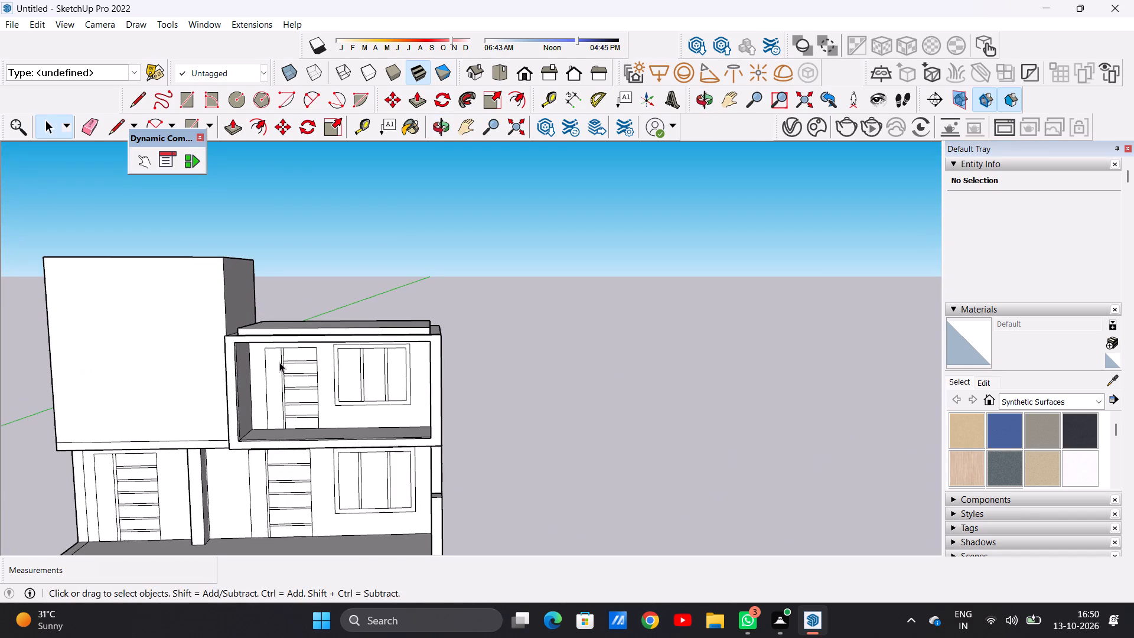
pyautogui.scroll(-1, 279, 363)
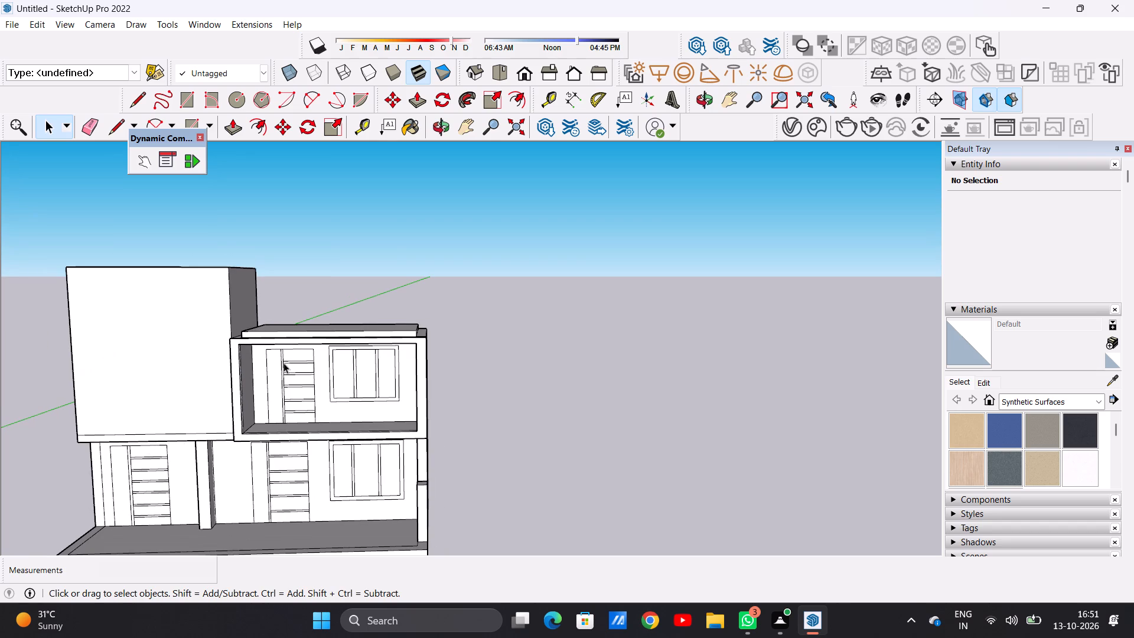
pyautogui.moveTo(383, 314); pyautogui.dragTo(303, 462, button='middle')
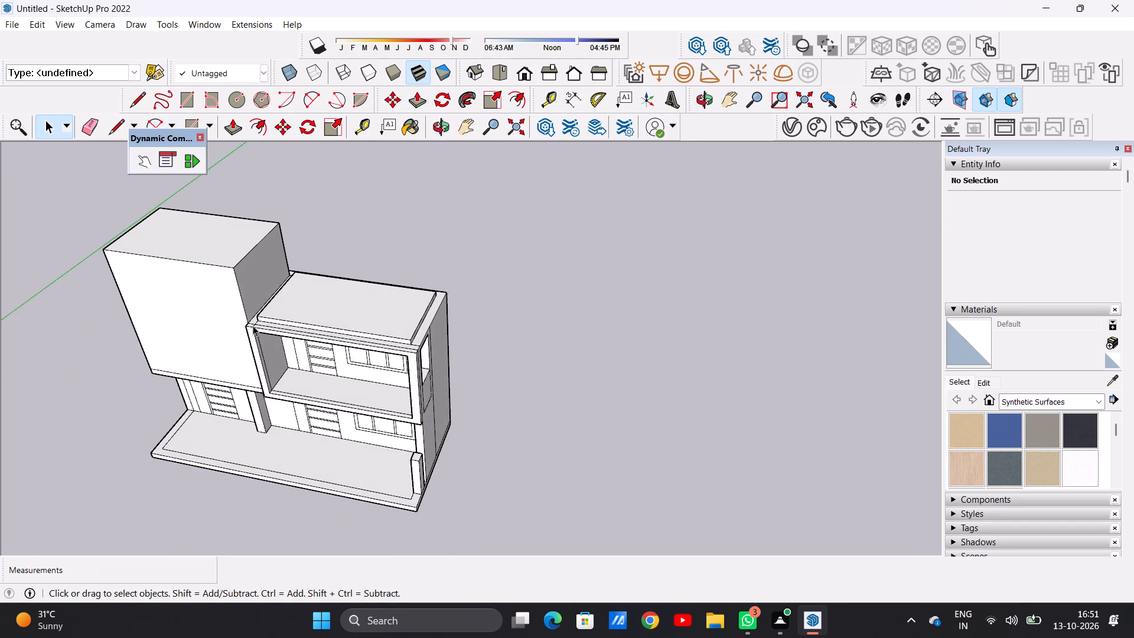
pyautogui.scroll(4, 255, 300)
pyautogui.scroll(-1, 255, 300)
pyautogui.scroll(15, 255, 300)
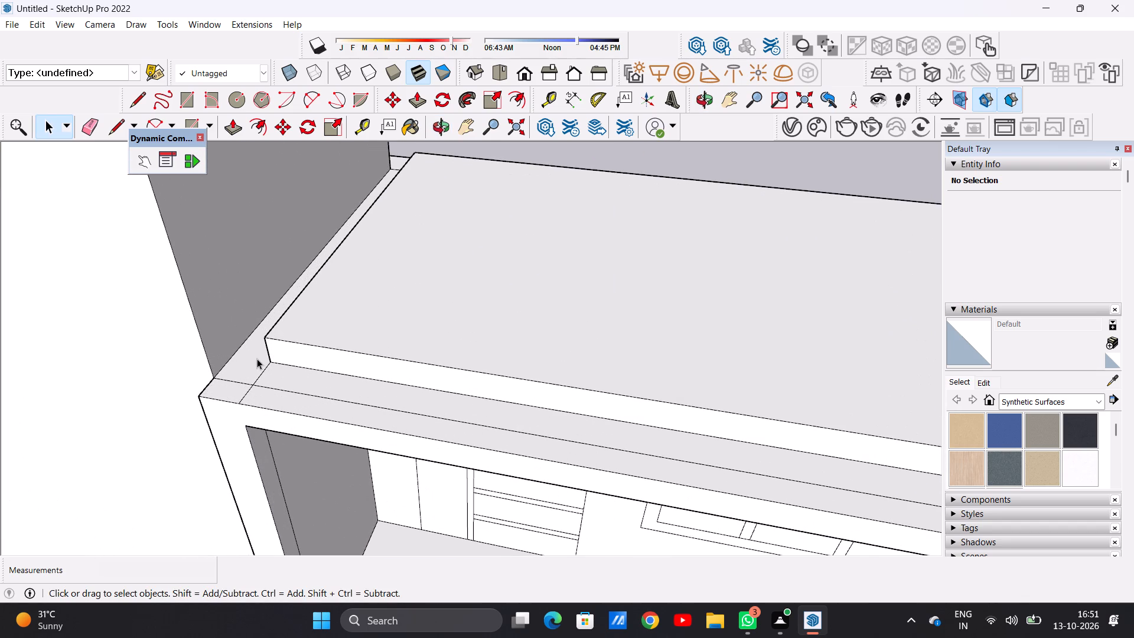
pyautogui.scroll(-13, 321, 320)
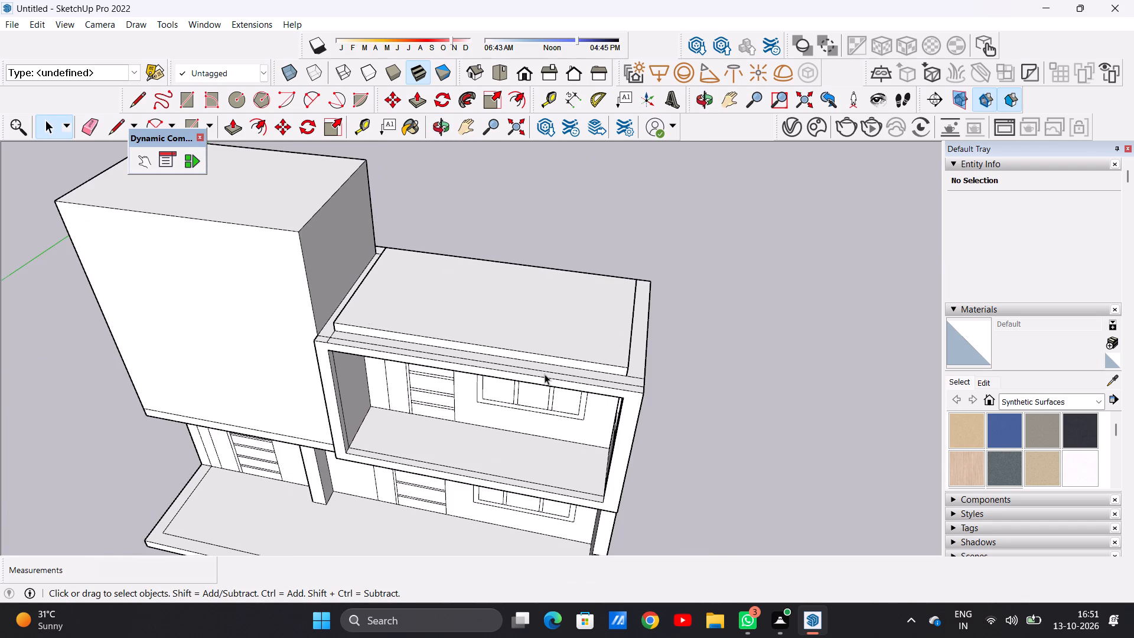
# Draw a line about 11 7/16" long across the outer side wall's top face, from the roof slab's base near its front corner to the outer edge.
pyautogui.moveTo(630, 375); pyautogui.dragTo(628, 324, button='middle')
pyautogui.scroll(3, 627, 327)
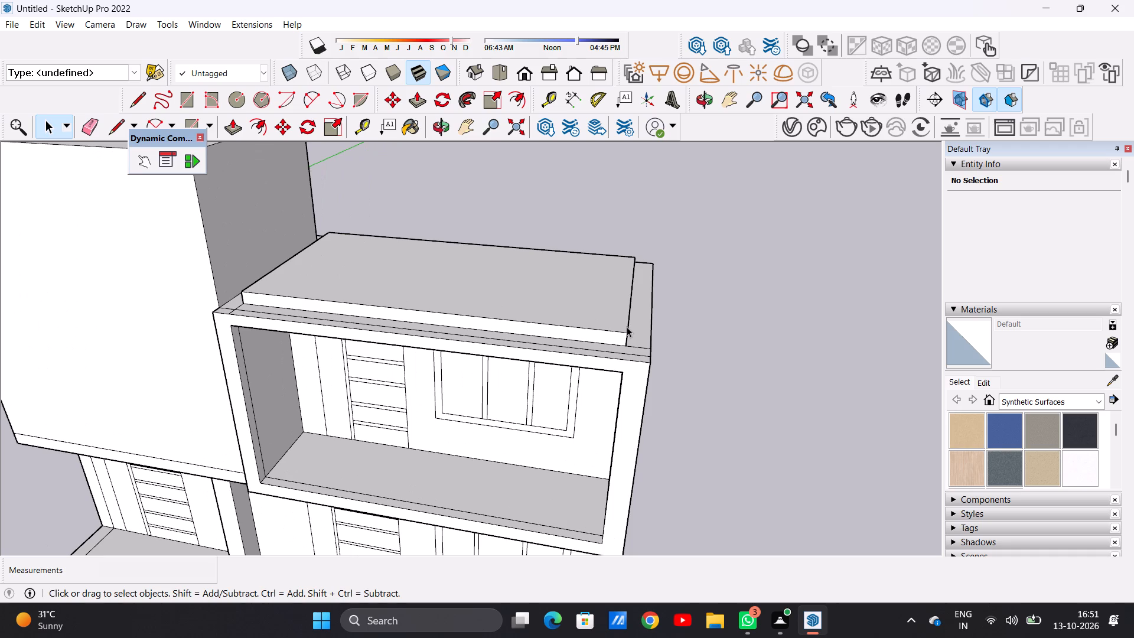
pyautogui.scroll(8, 638, 340)
pyautogui.scroll(-1, 628, 356)
pyautogui.scroll(2, 628, 356)
pyautogui.moveTo(628, 301); pyautogui.dragTo(625, 390, button='middle')
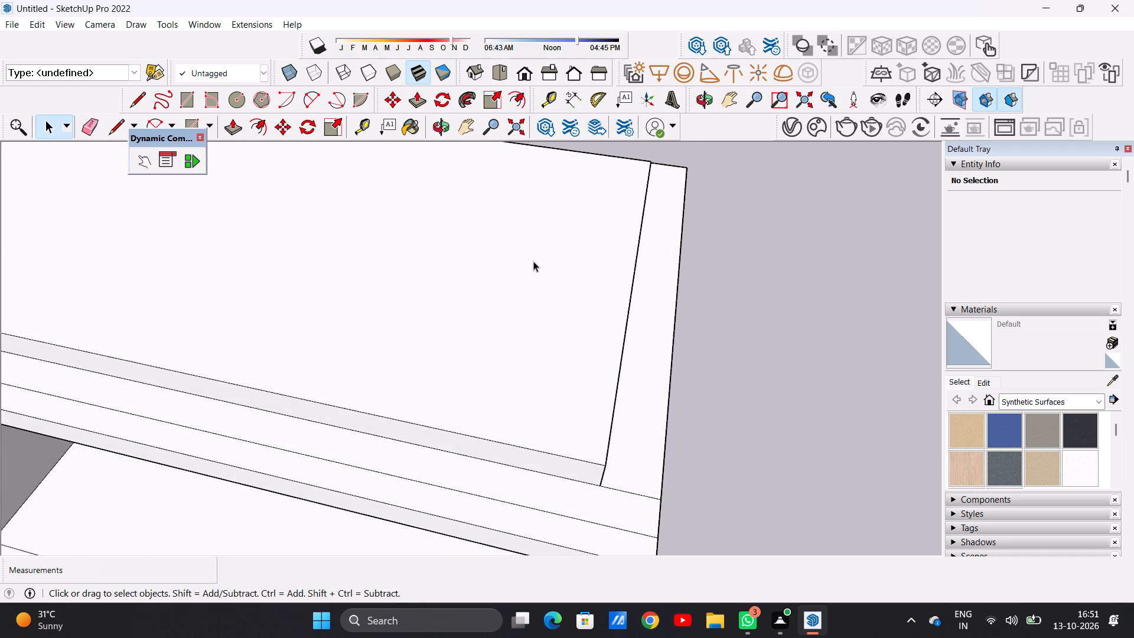
pyautogui.scroll(-11, 533, 258)
pyautogui.scroll(13, 558, 313)
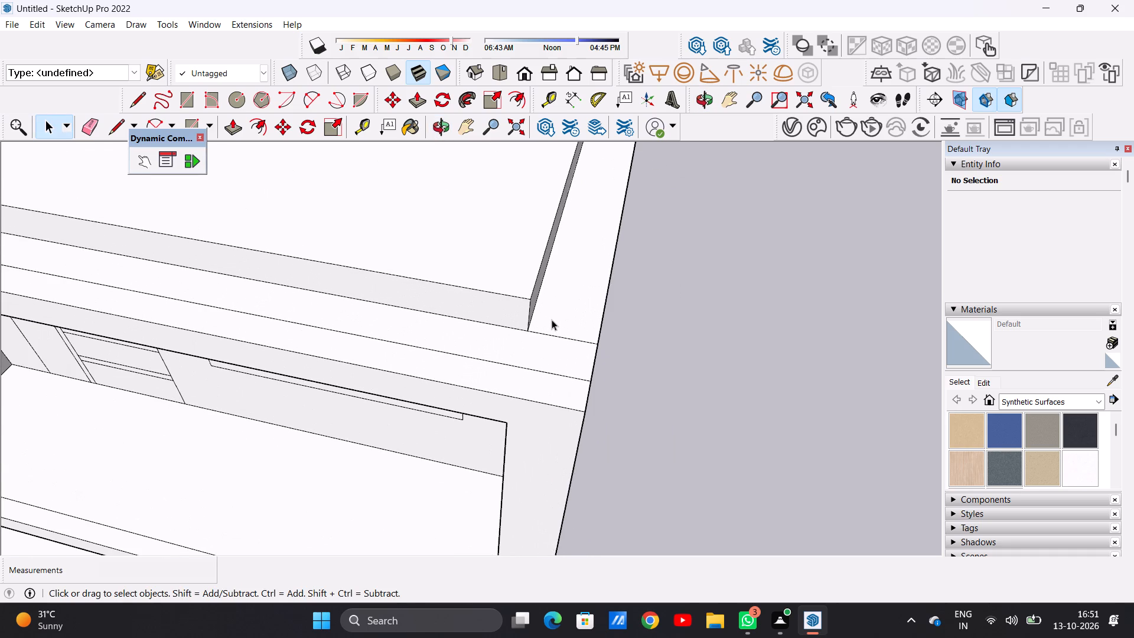
pyautogui.press('l')
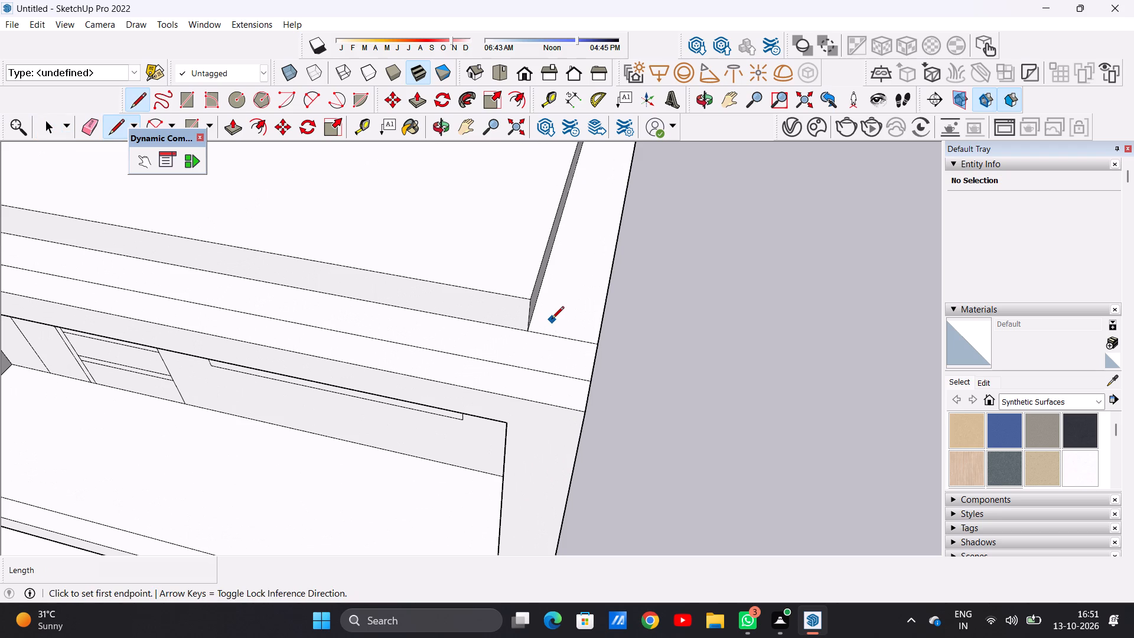
pyautogui.scroll(-4, 539, 318)
pyautogui.moveTo(563, 328); pyautogui.dragTo(457, 353, button='middle')
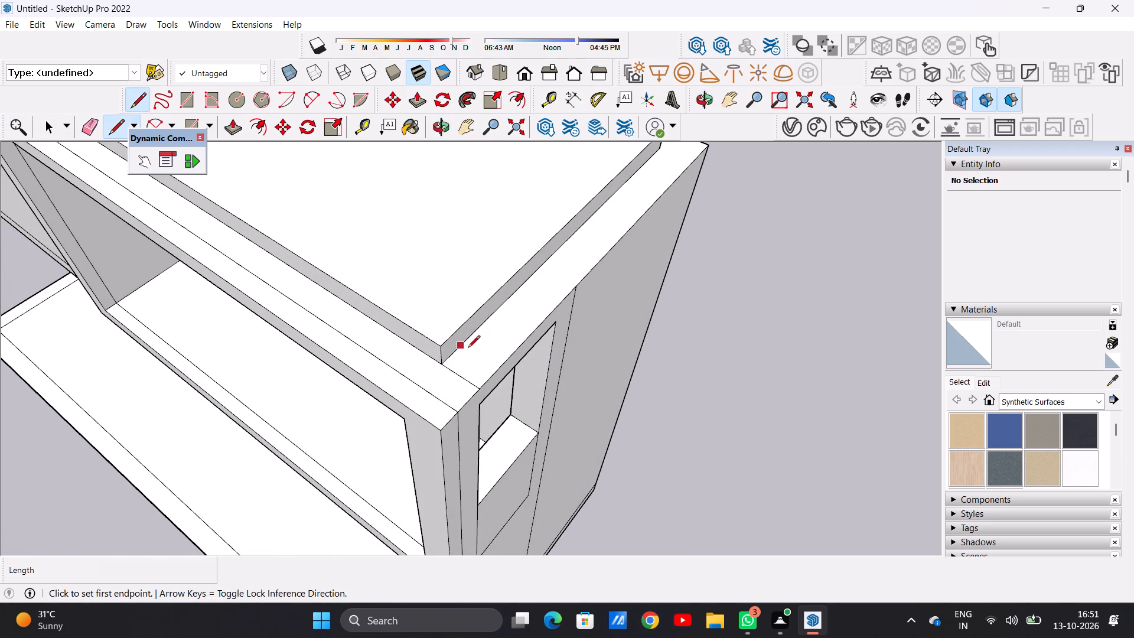
pyautogui.scroll(2, 499, 348)
pyautogui.scroll(-2, 500, 349)
pyautogui.scroll(3, 500, 349)
pyautogui.click(447, 337)
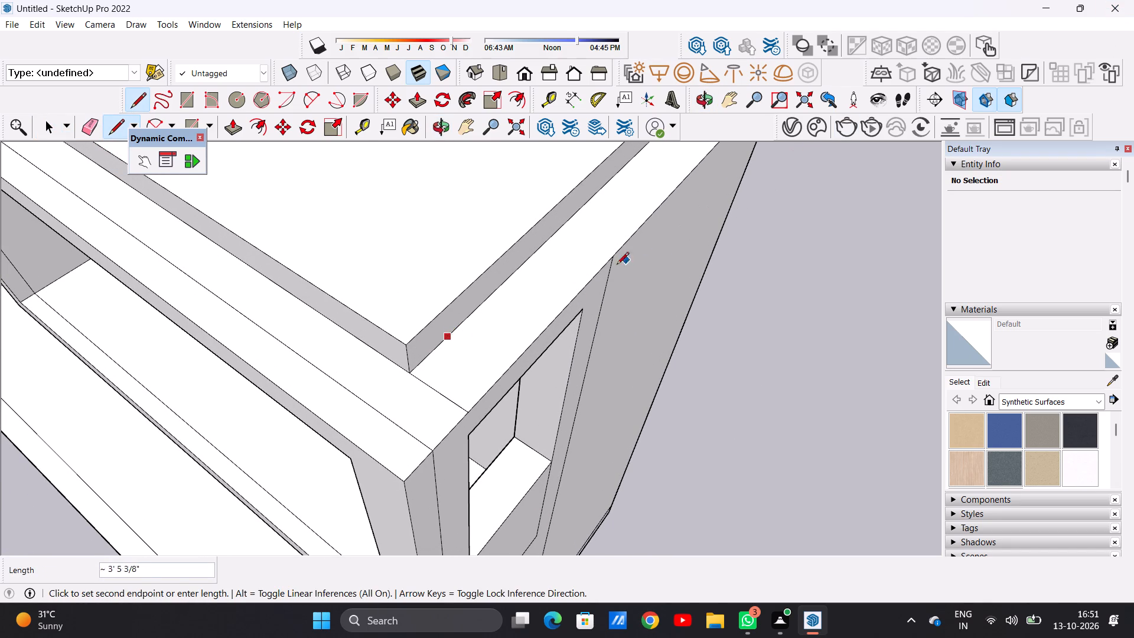
pyautogui.click(501, 375)
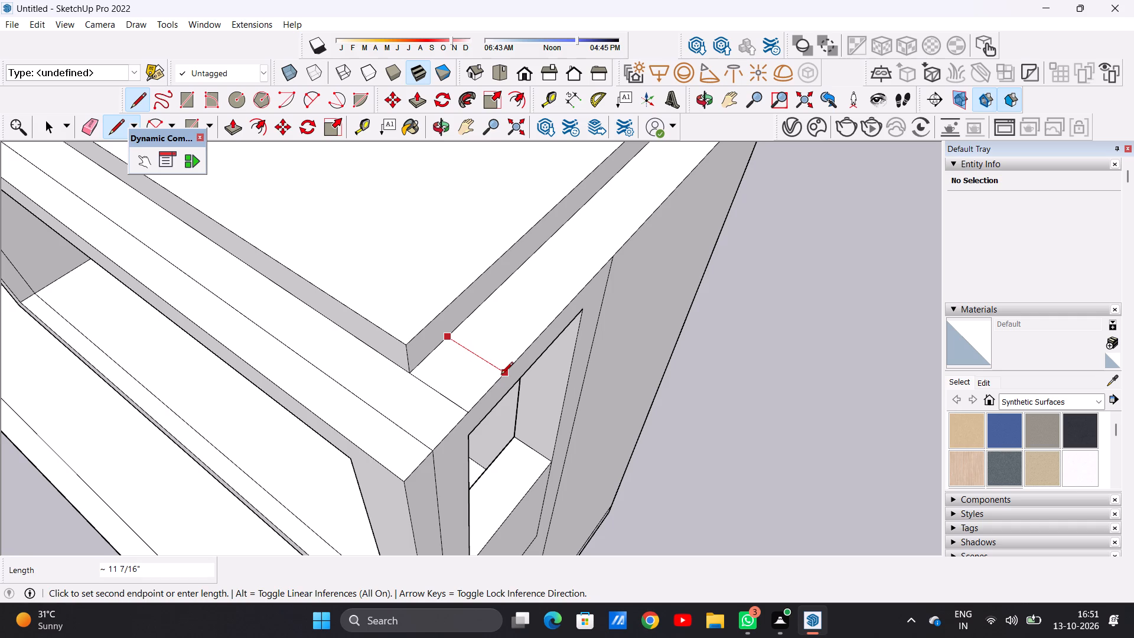
pyautogui.press('space')
# Examine the roof slab and the ledge around it from several angles, focusing on the front corner above the side opening.
pyautogui.scroll(-2, 519, 408)
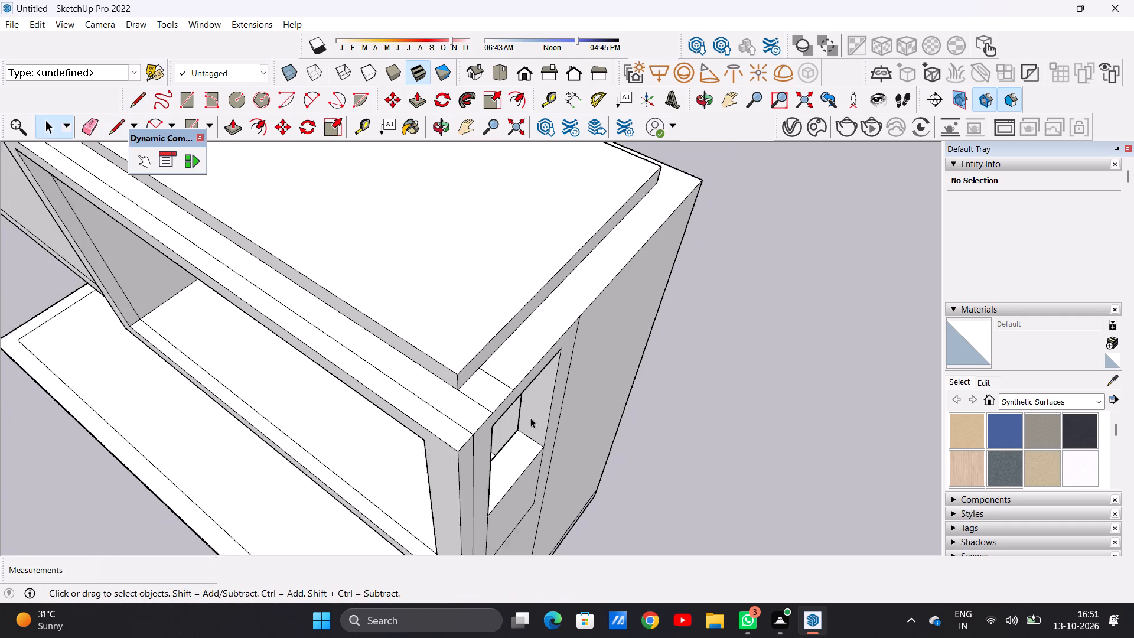
pyautogui.scroll(-11, 530, 418)
pyautogui.moveTo(460, 409); pyautogui.dragTo(486, 349, button='middle')
pyautogui.scroll(10, 503, 330)
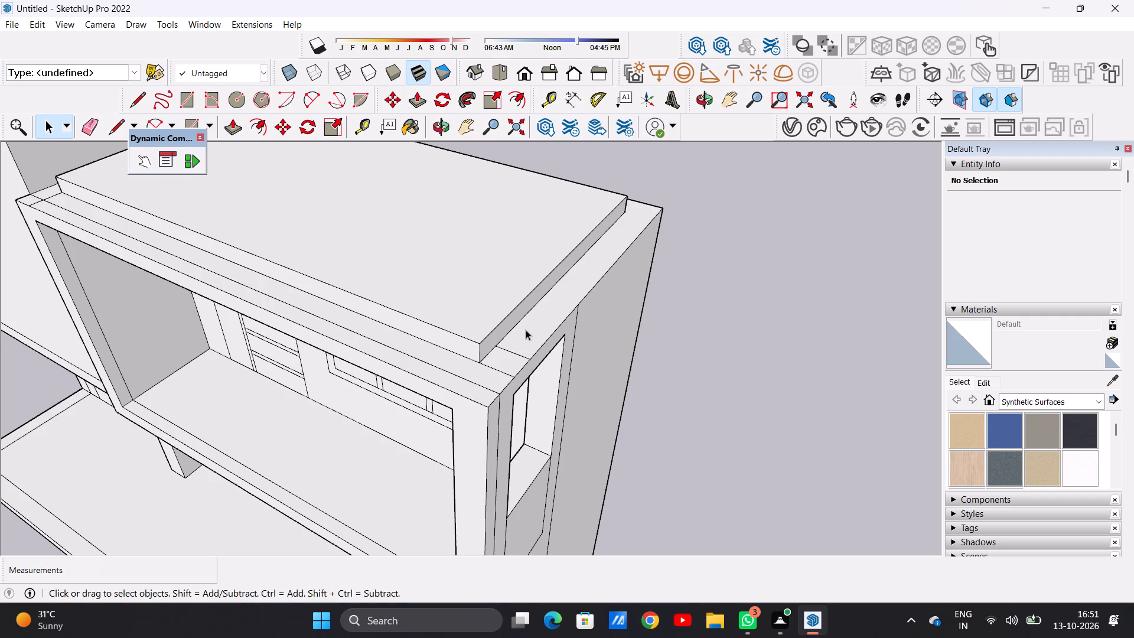
pyautogui.scroll(-6, 526, 330)
pyautogui.scroll(4, 438, 271)
pyautogui.moveTo(360, 284); pyautogui.dragTo(386, 336, button='middle')
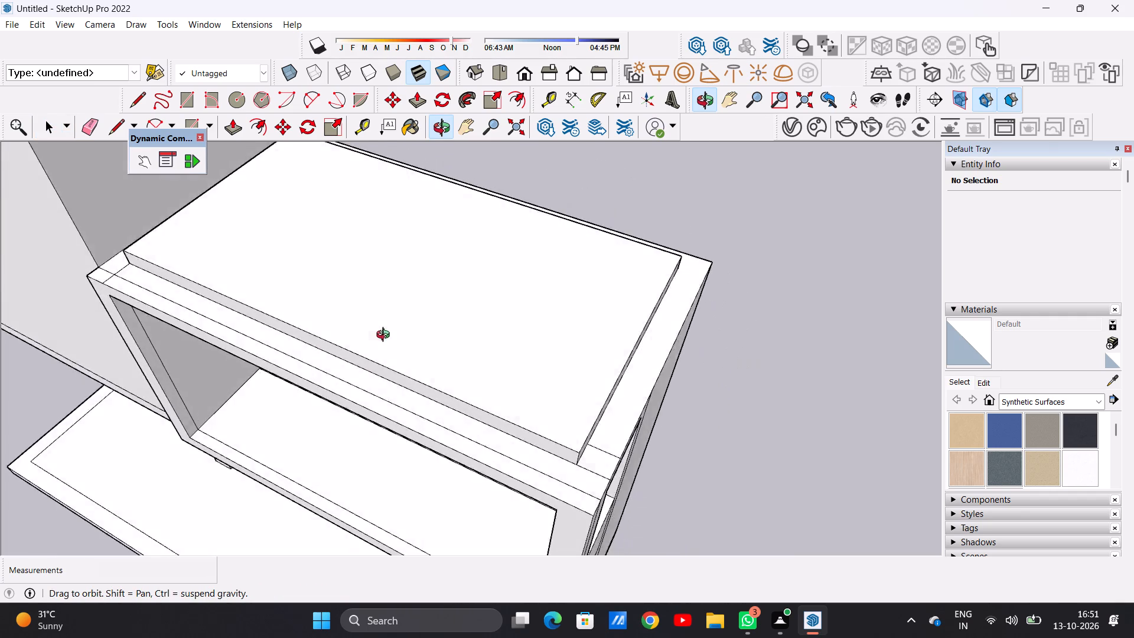
pyautogui.moveTo(386, 336); pyautogui.dragTo(467, 327, button='middle')
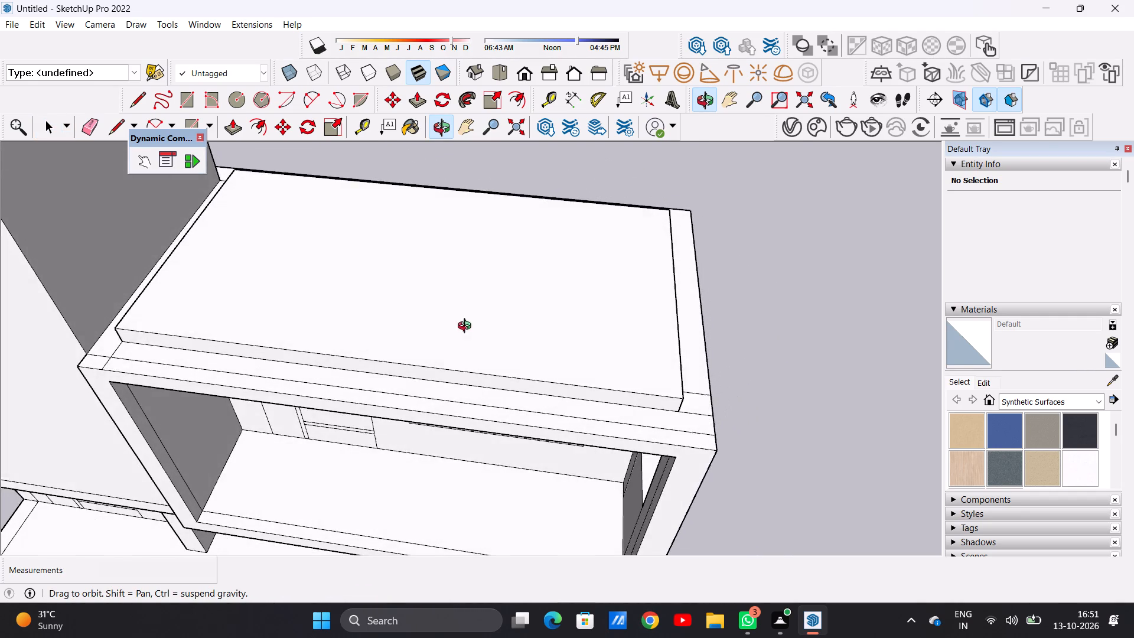
pyautogui.moveTo(467, 327); pyautogui.dragTo(470, 331, button='middle')
pyautogui.scroll(-4, 549, 314)
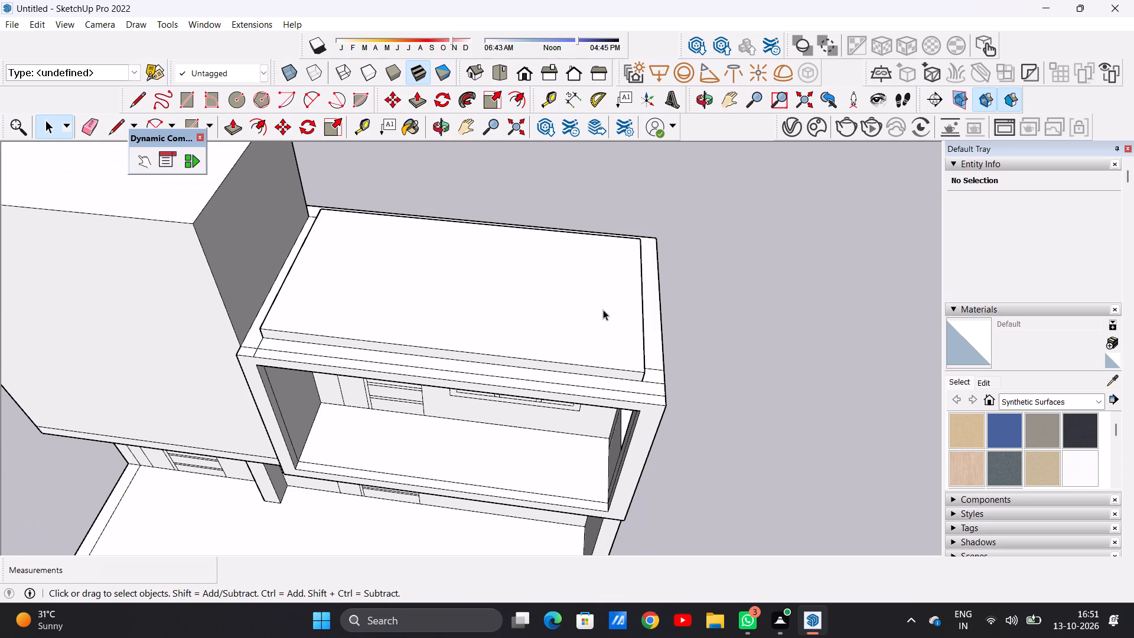
pyautogui.scroll(3, 611, 300)
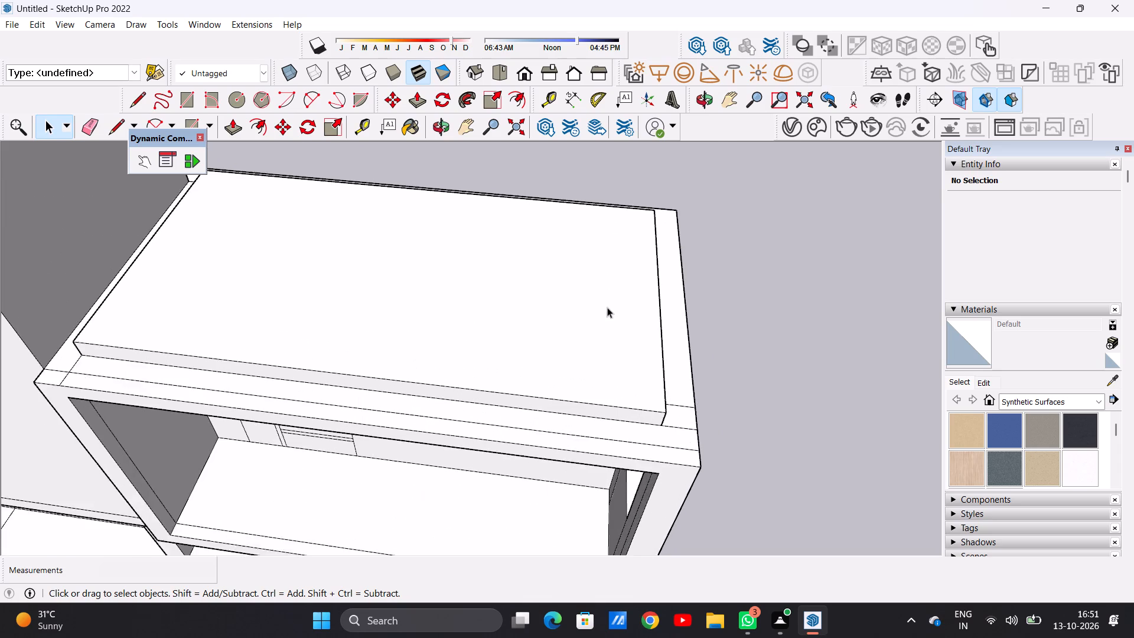
pyautogui.scroll(1, 607, 307)
pyautogui.scroll(-4, 599, 310)
pyautogui.moveTo(618, 346); pyautogui.dragTo(526, 226, button='middle')
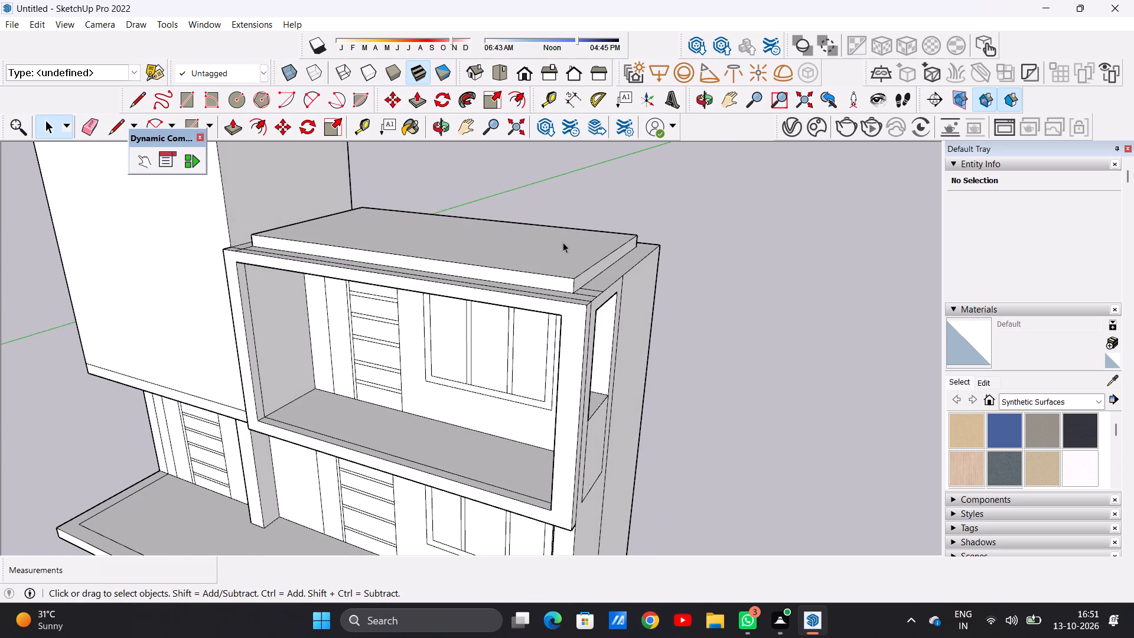
pyautogui.scroll(-2, 563, 242)
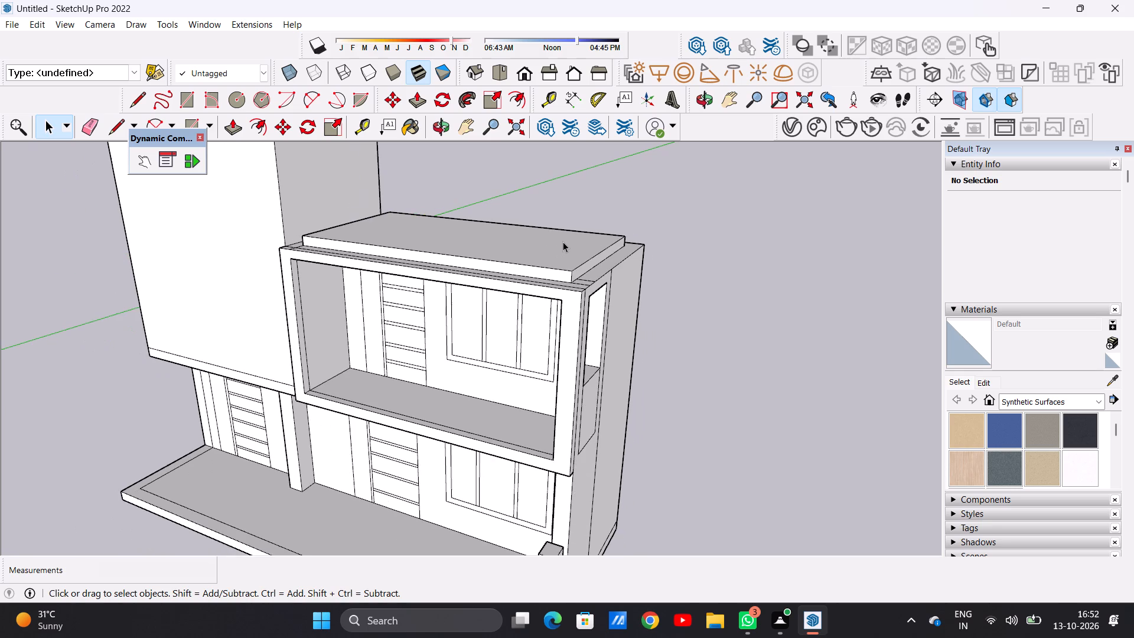
pyautogui.moveTo(570, 239); pyautogui.dragTo(606, 340, button='middle')
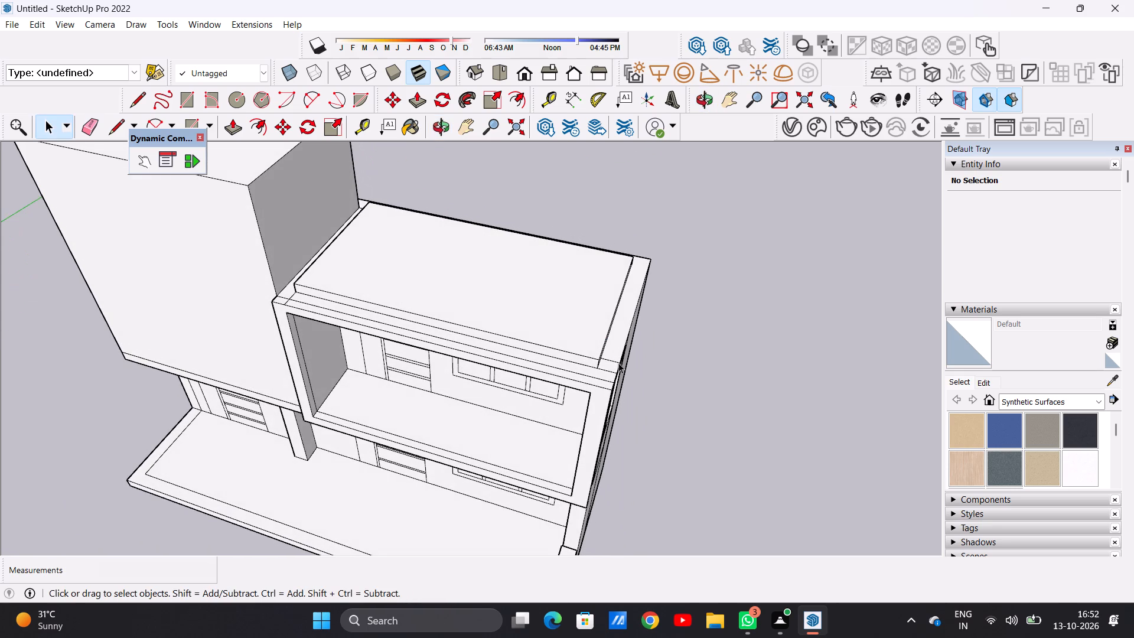
pyautogui.scroll(10, 604, 373)
pyautogui.scroll(-3, 567, 337)
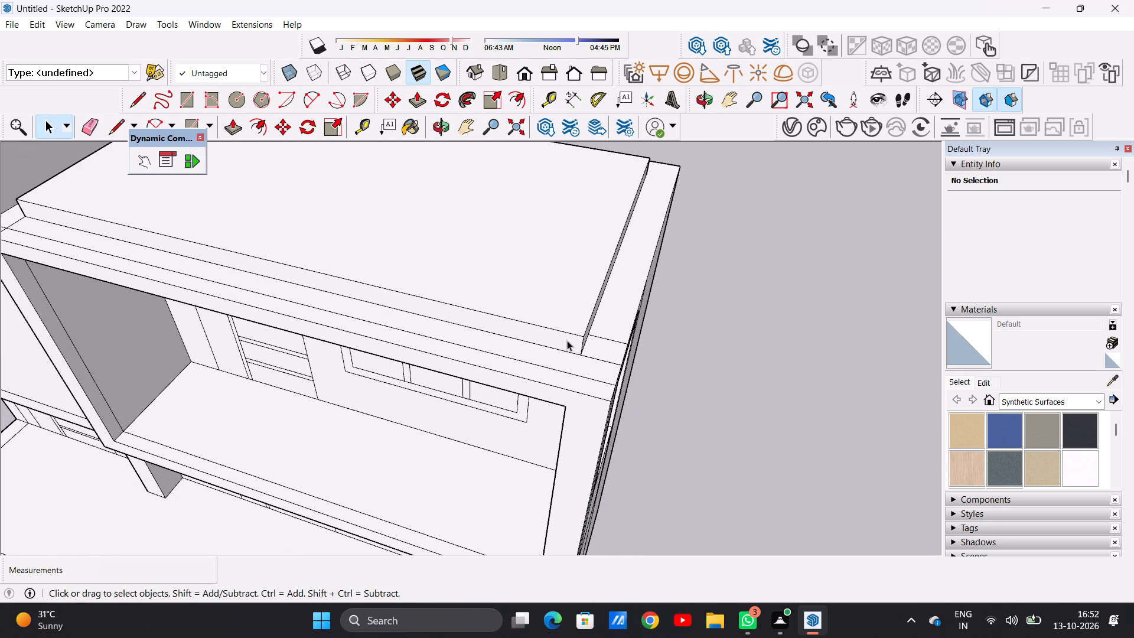
pyautogui.scroll(-6, 572, 340)
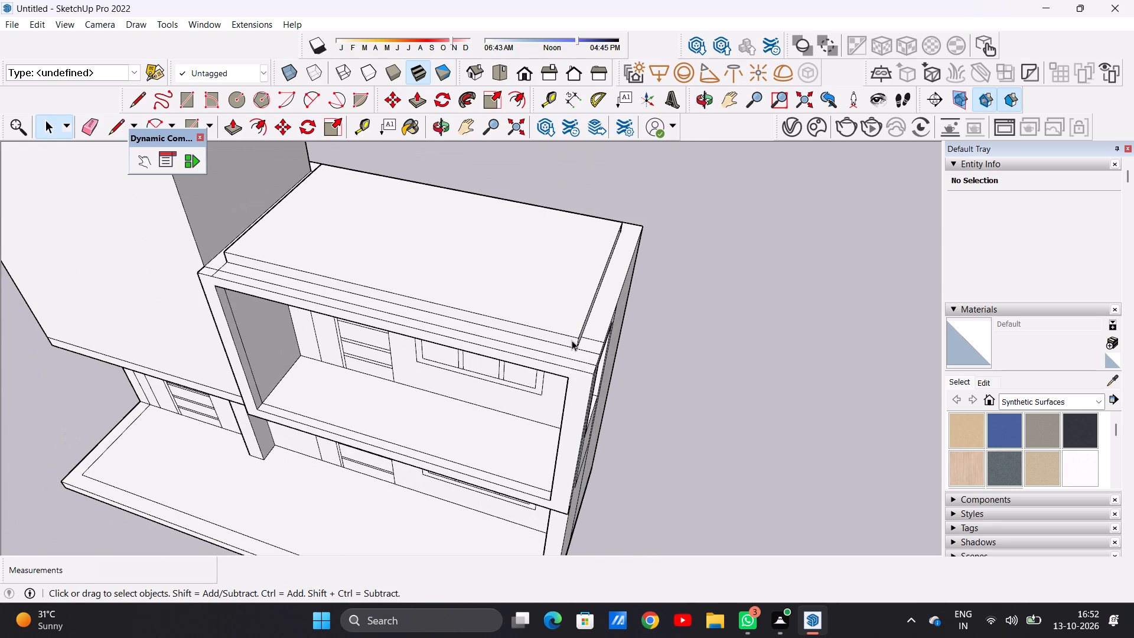
pyautogui.scroll(3, 605, 295)
pyautogui.scroll(-1, 605, 295)
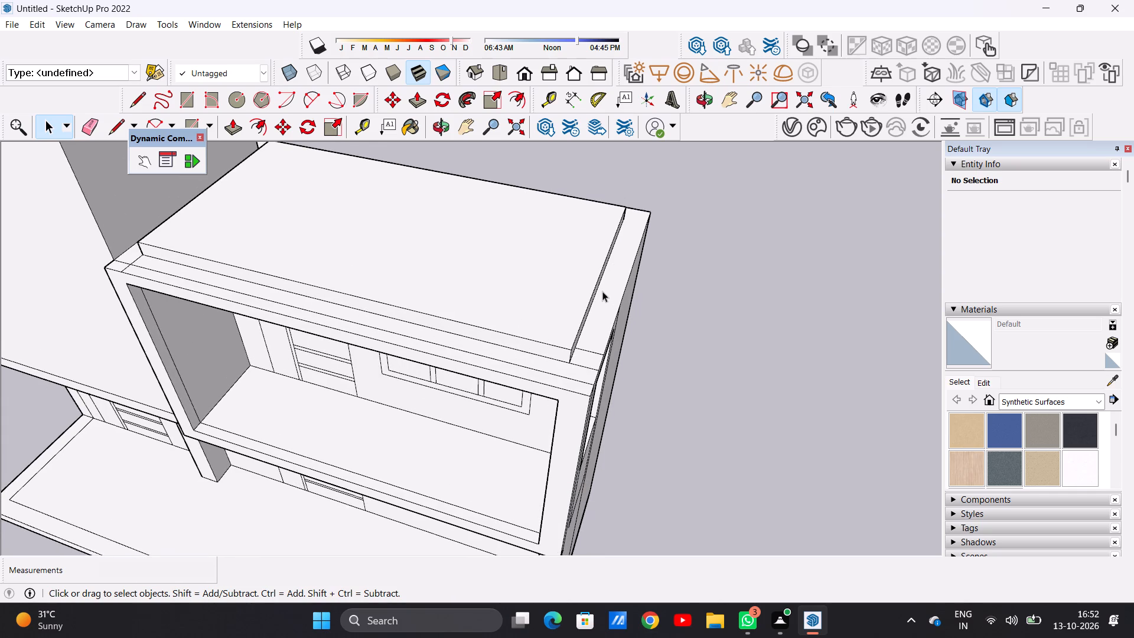
pyautogui.moveTo(602, 291); pyautogui.dragTo(555, 294, button='middle')
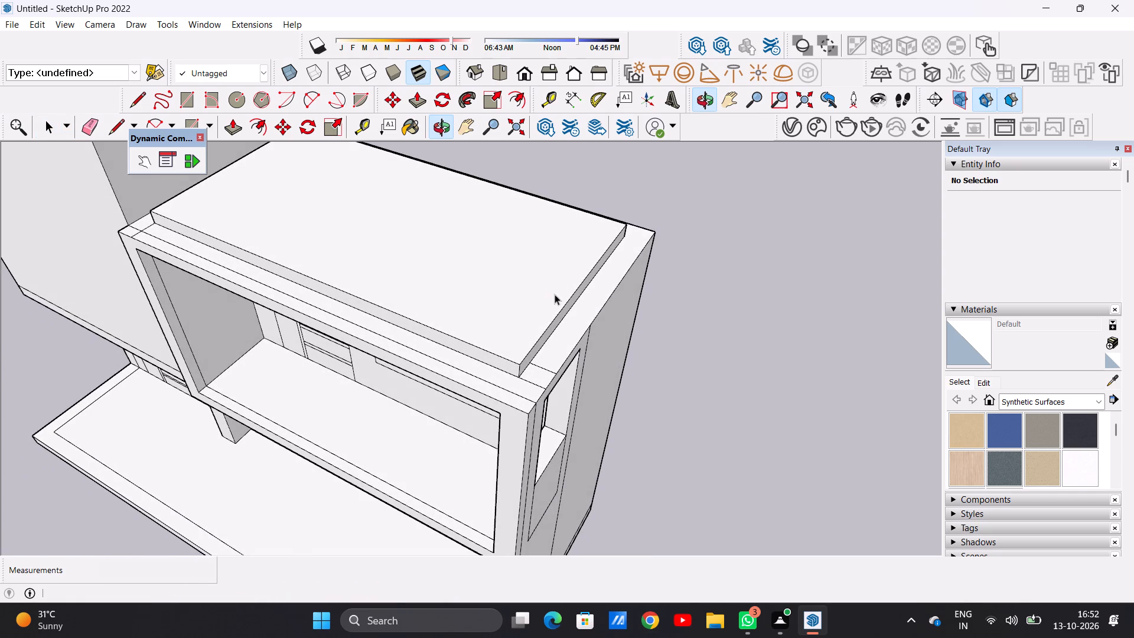
pyautogui.scroll(2, 549, 346)
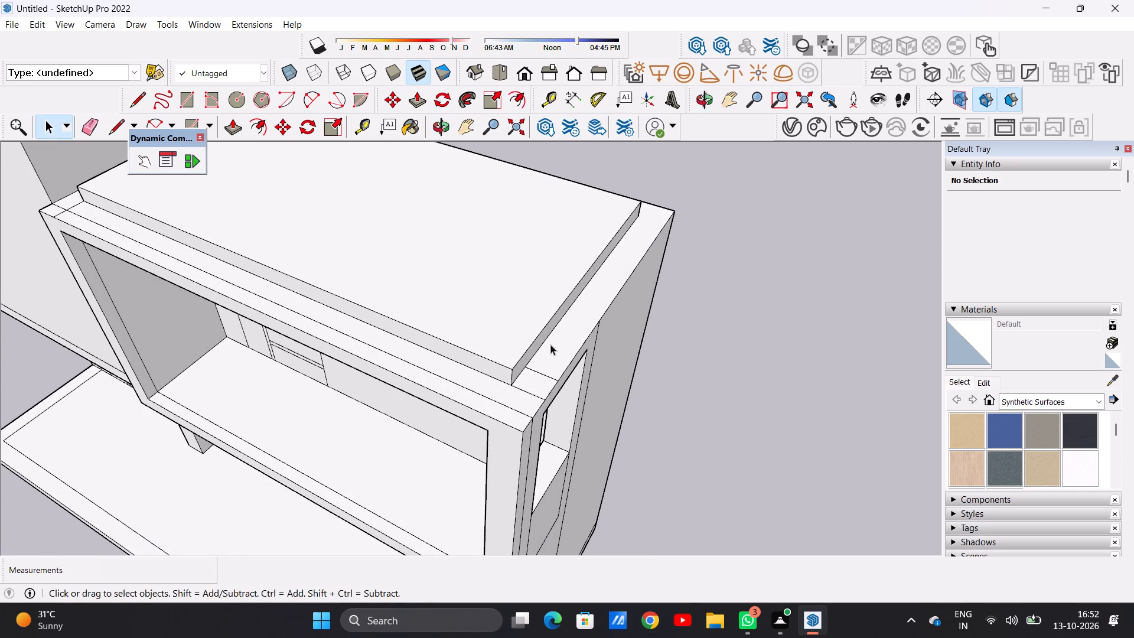
pyautogui.scroll(3, 569, 332)
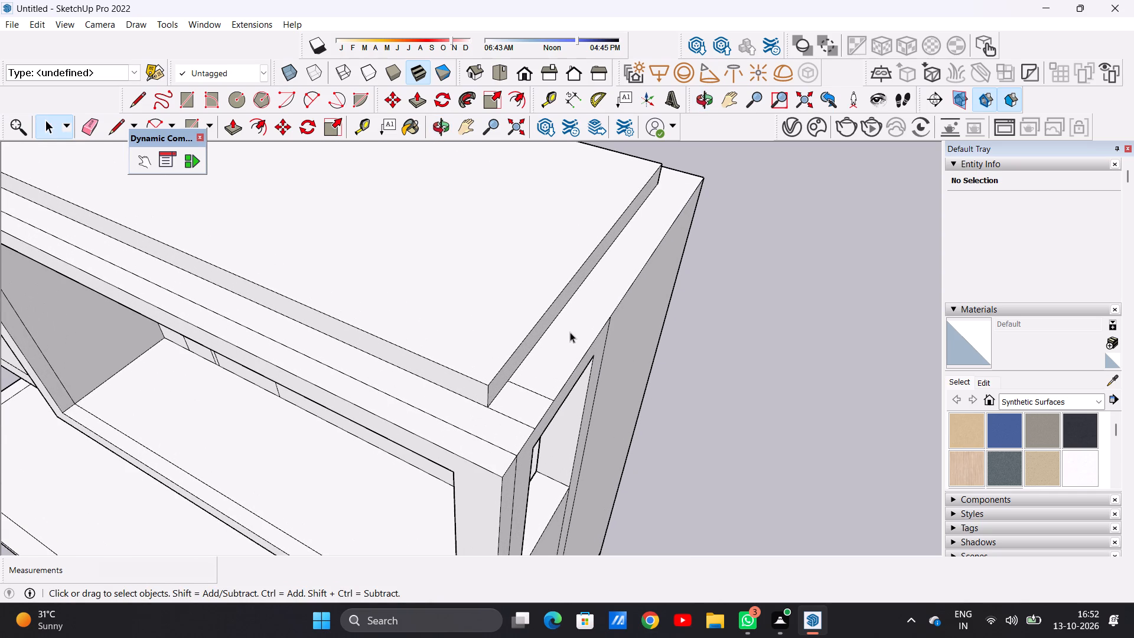
# Draw two parallel lines about 11 7/16" long across the outer side wall's top face, just behind the side opening, from slab base to outer edge.
pyautogui.press('l')
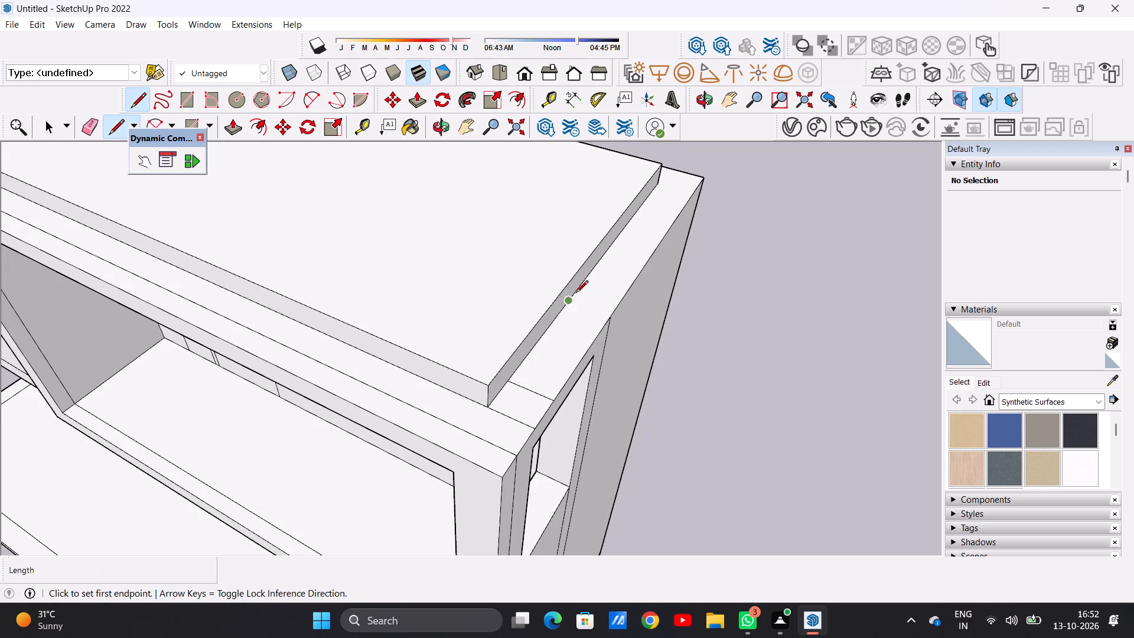
pyautogui.moveTo(602, 295); pyautogui.dragTo(354, 297, button='middle')
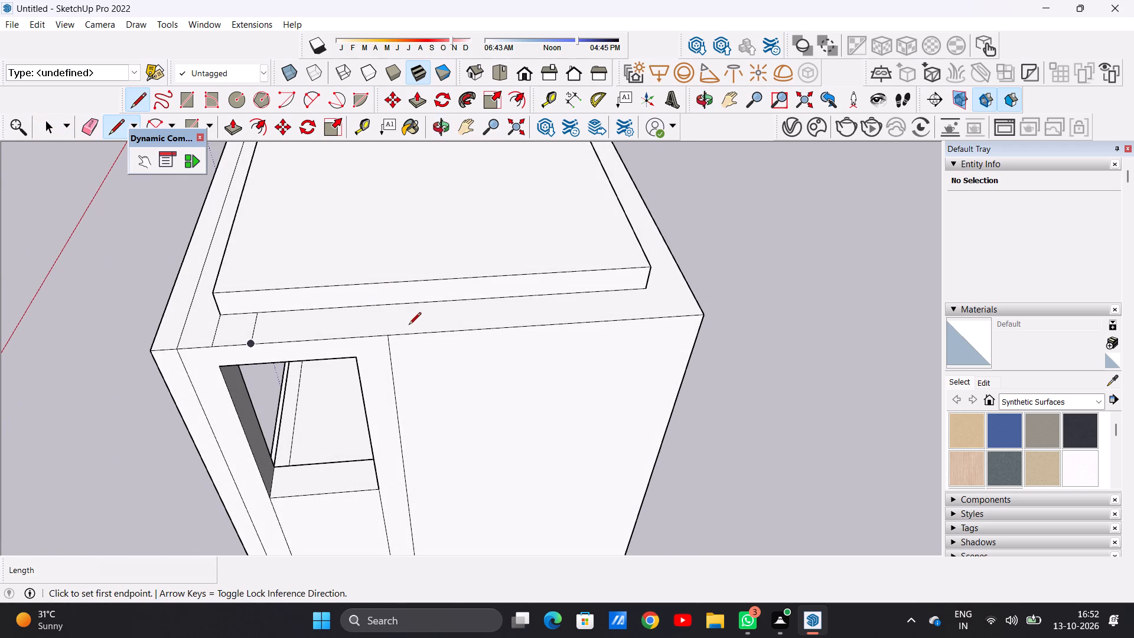
pyautogui.scroll(3, 410, 326)
pyautogui.click(411, 295)
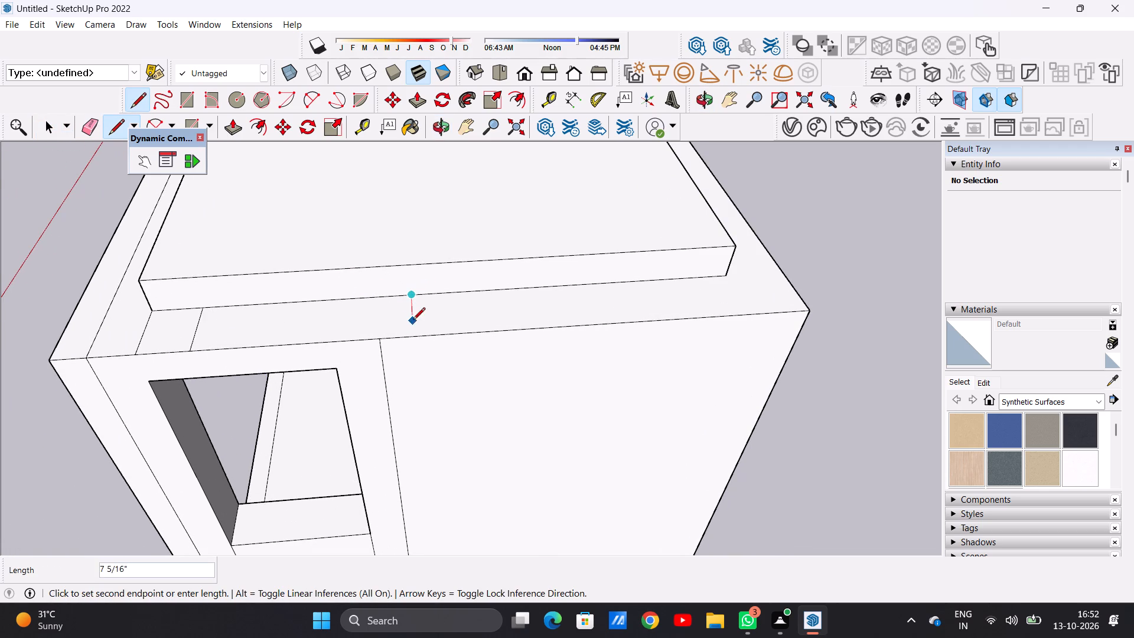
pyautogui.click(418, 338)
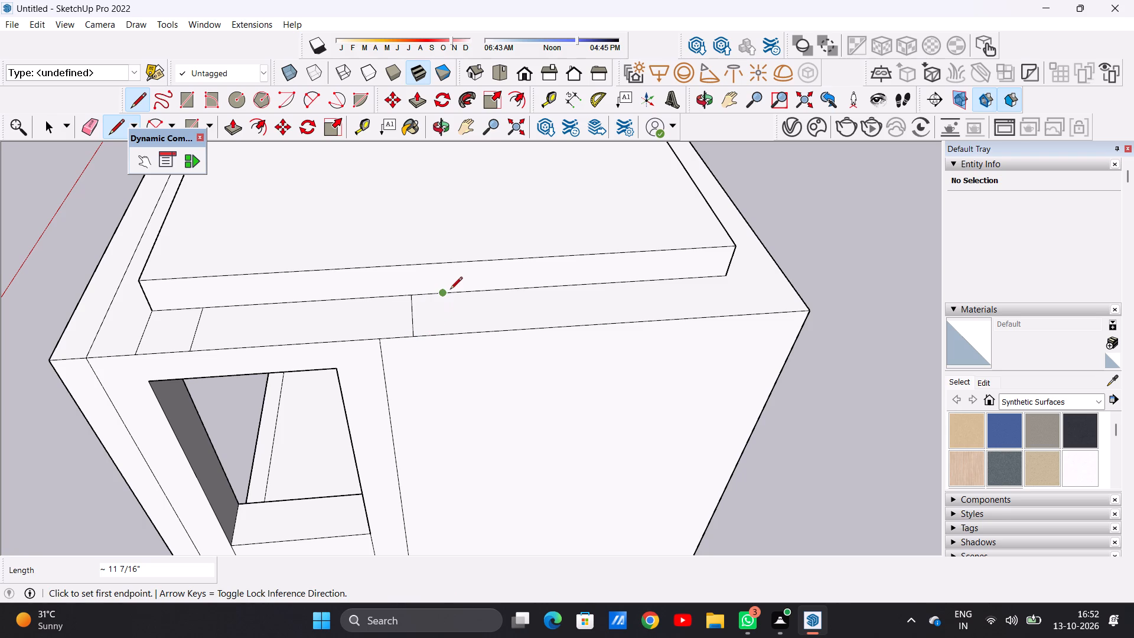
pyautogui.click(450, 290)
pyautogui.click(449, 329)
pyautogui.press('space')
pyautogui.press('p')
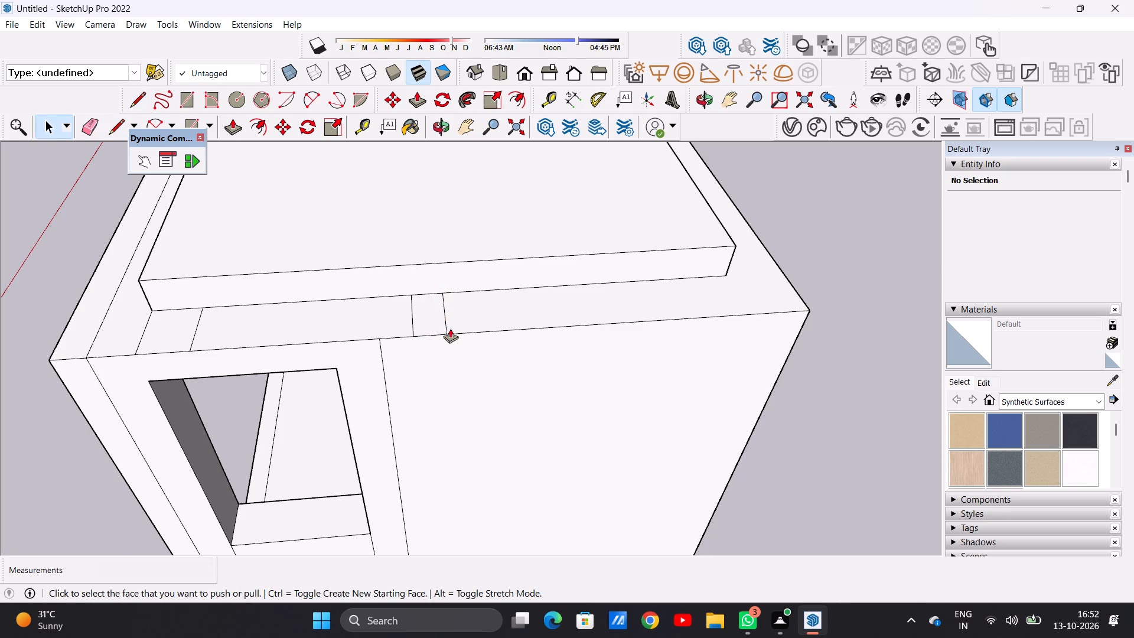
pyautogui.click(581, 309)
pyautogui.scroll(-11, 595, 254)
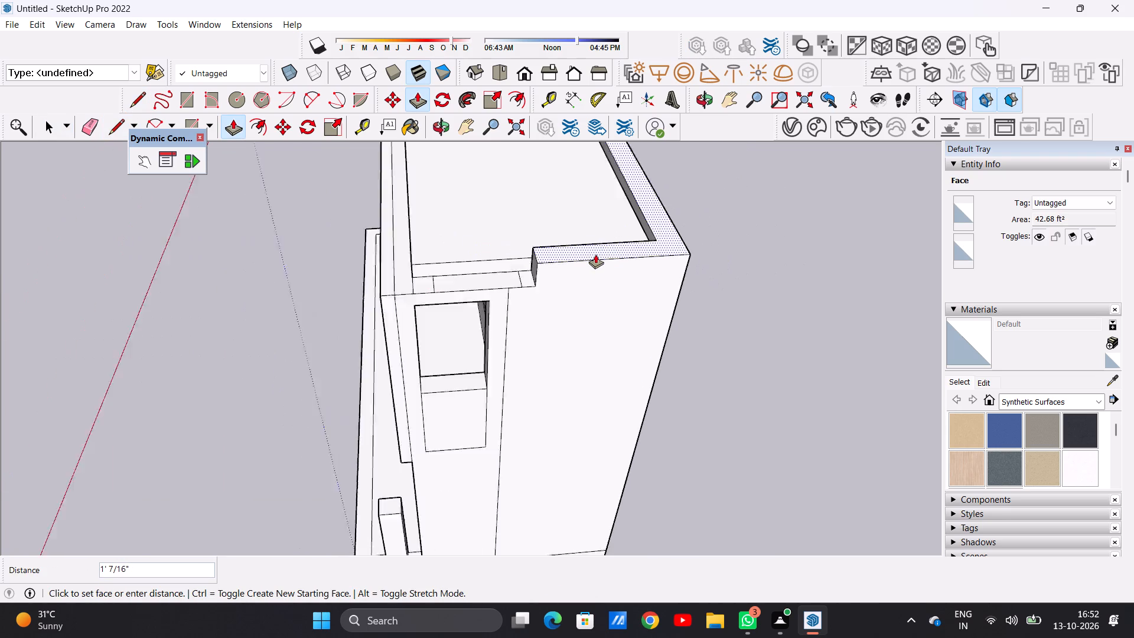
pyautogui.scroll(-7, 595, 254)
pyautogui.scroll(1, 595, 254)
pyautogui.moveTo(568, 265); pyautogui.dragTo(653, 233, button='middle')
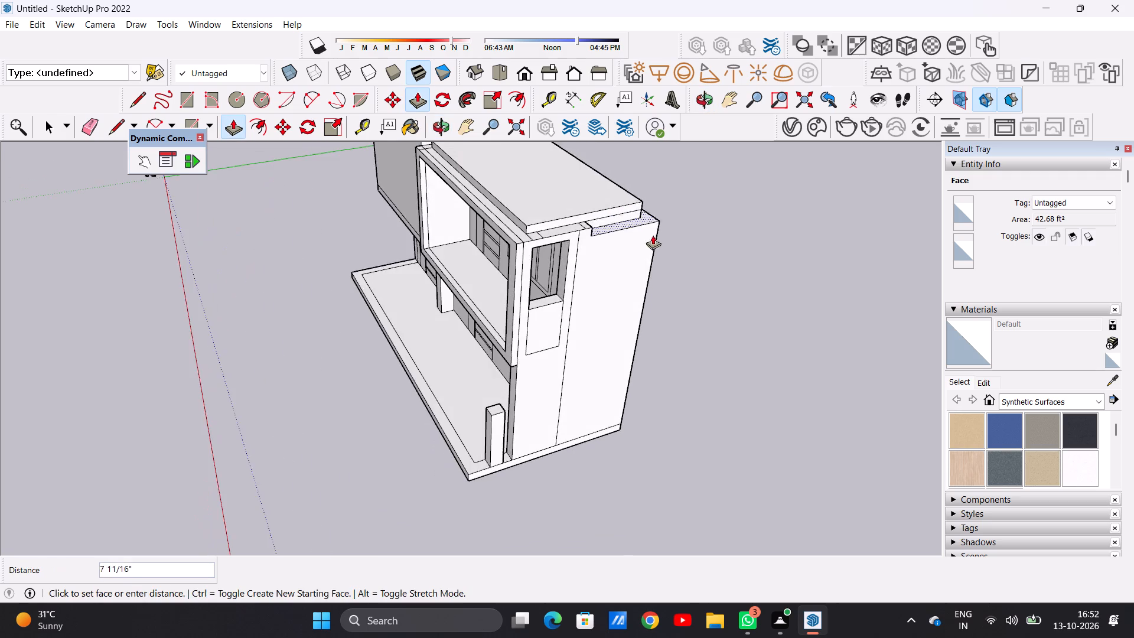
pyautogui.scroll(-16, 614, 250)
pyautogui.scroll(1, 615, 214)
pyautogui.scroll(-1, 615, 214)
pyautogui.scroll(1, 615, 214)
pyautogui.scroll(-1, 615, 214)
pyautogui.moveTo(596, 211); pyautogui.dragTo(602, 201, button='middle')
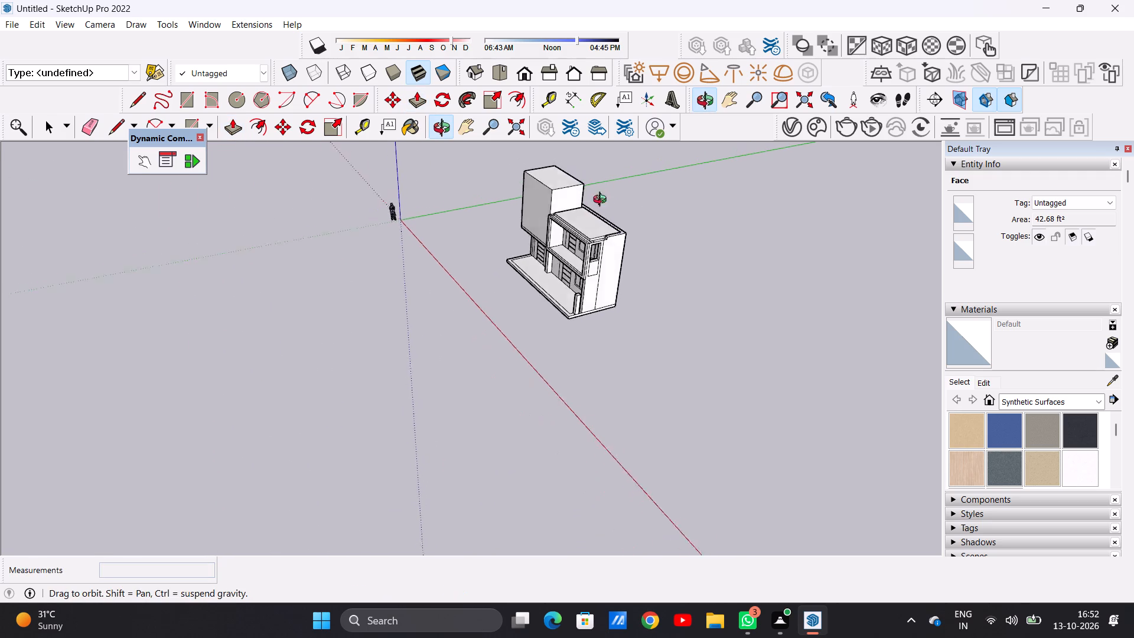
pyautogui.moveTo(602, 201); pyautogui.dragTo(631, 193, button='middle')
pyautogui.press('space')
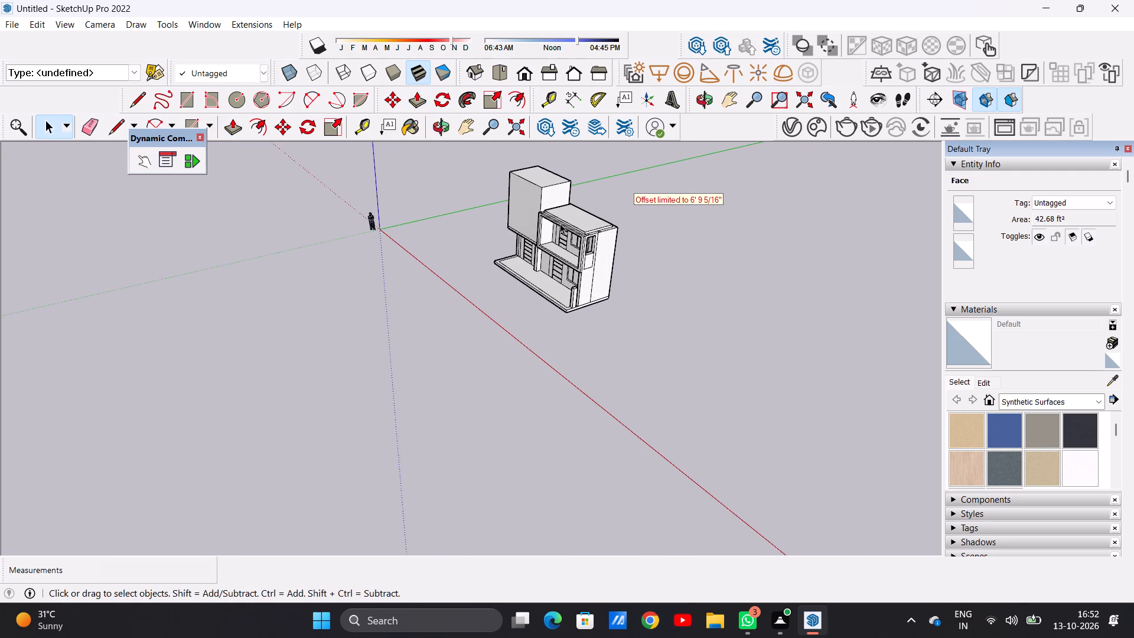
# Examine the whole villa from the front and around the raised block's outer side and rear.
pyautogui.scroll(-6, 503, 229)
pyautogui.moveTo(468, 209); pyautogui.dragTo(703, 177, button='middle')
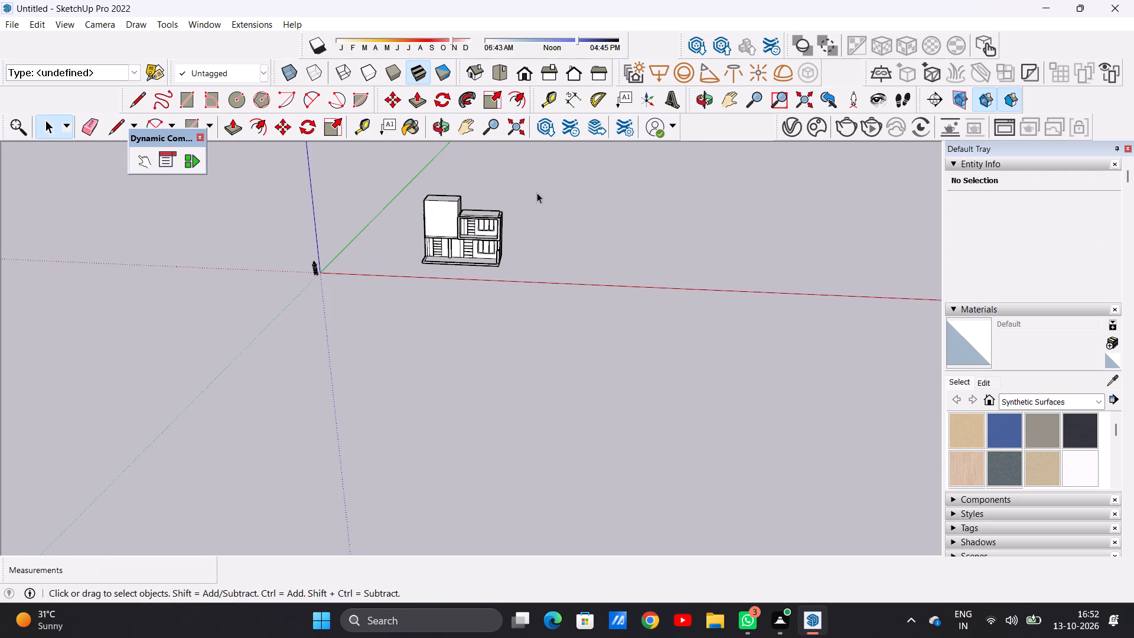
pyautogui.scroll(2, 510, 196)
pyautogui.scroll(-2, 507, 197)
pyautogui.scroll(1, 454, 206)
pyautogui.scroll(9, 404, 202)
pyautogui.moveTo(397, 224); pyautogui.dragTo(494, 209, button='middle')
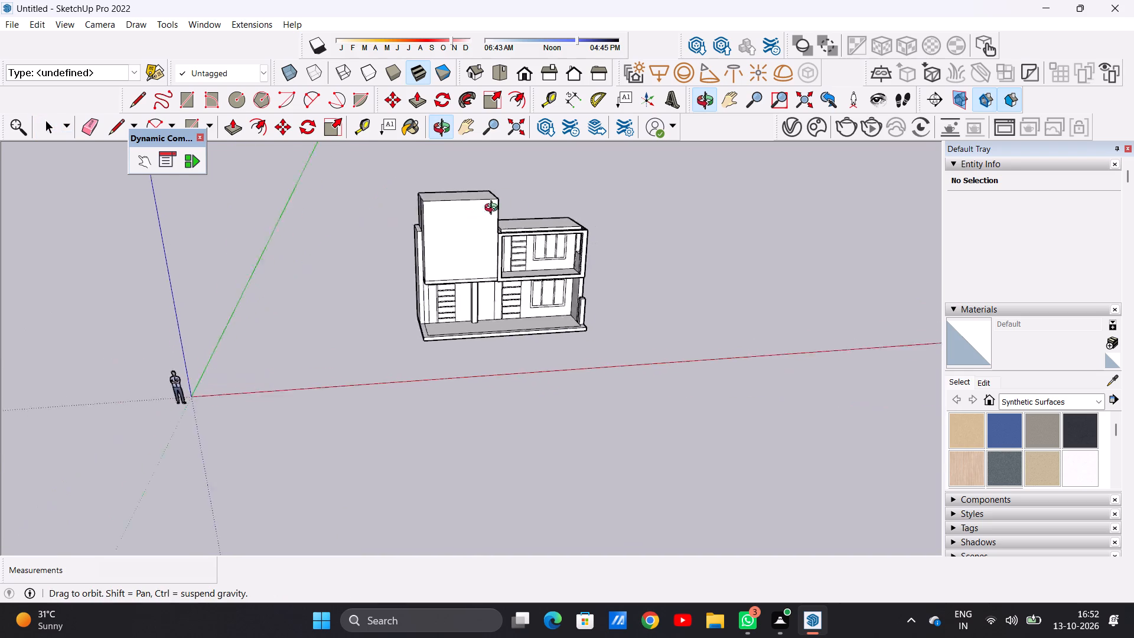
pyautogui.moveTo(494, 209); pyautogui.dragTo(625, 190, button='middle')
pyautogui.scroll(6, 410, 227)
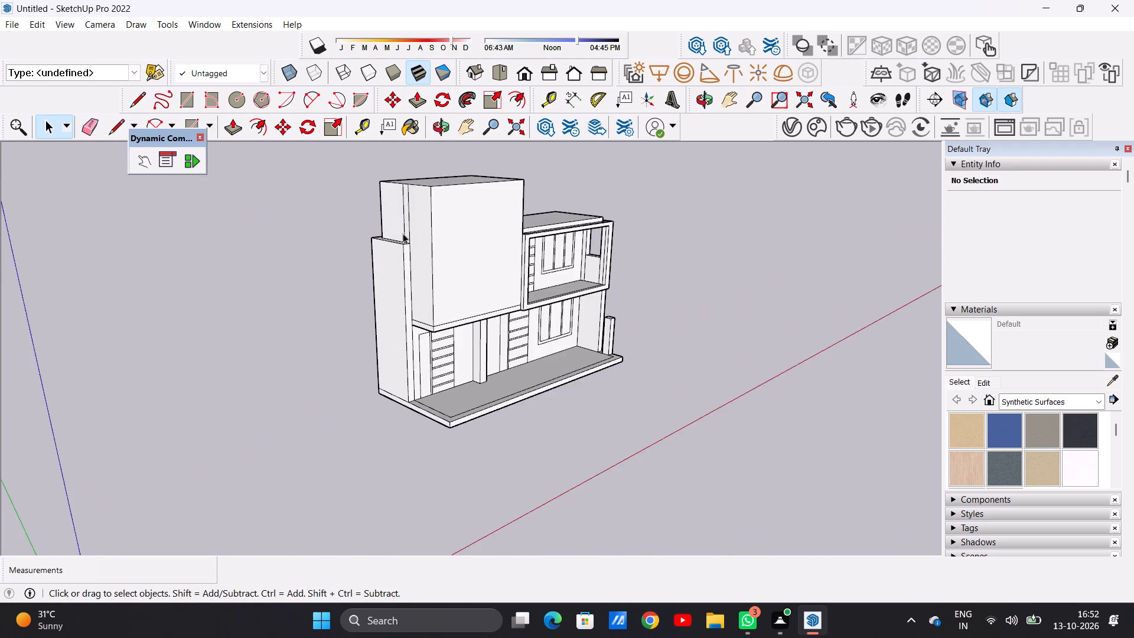
pyautogui.scroll(3, 403, 233)
pyautogui.scroll(-1, 392, 240)
pyautogui.moveTo(371, 246); pyautogui.dragTo(657, 357, button='middle')
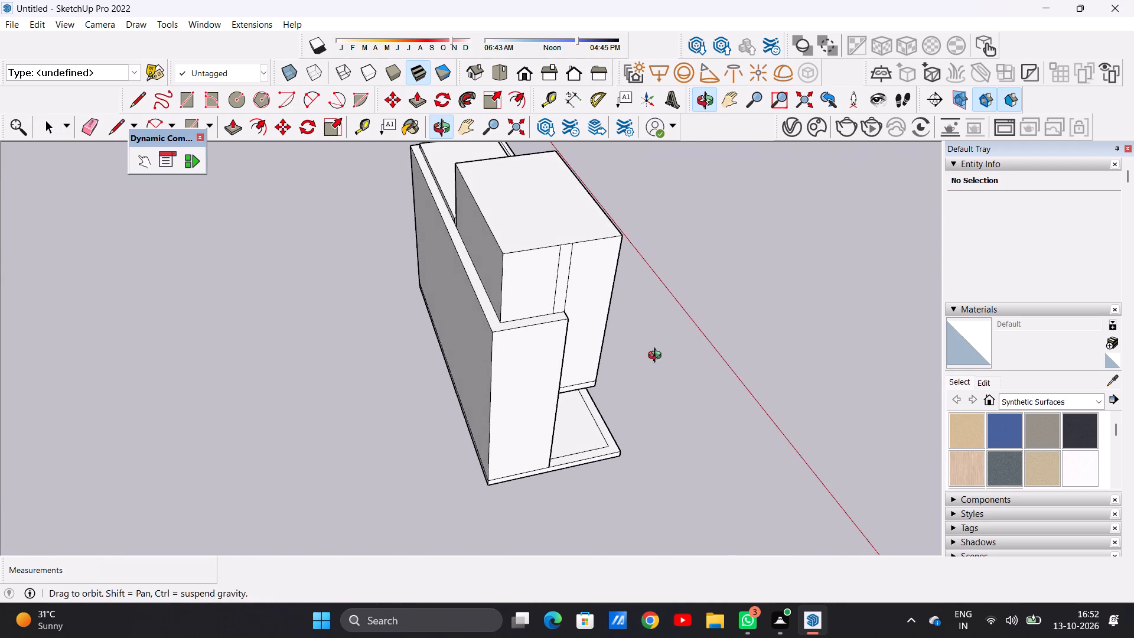
pyautogui.moveTo(657, 357); pyautogui.dragTo(284, 328, button='middle')
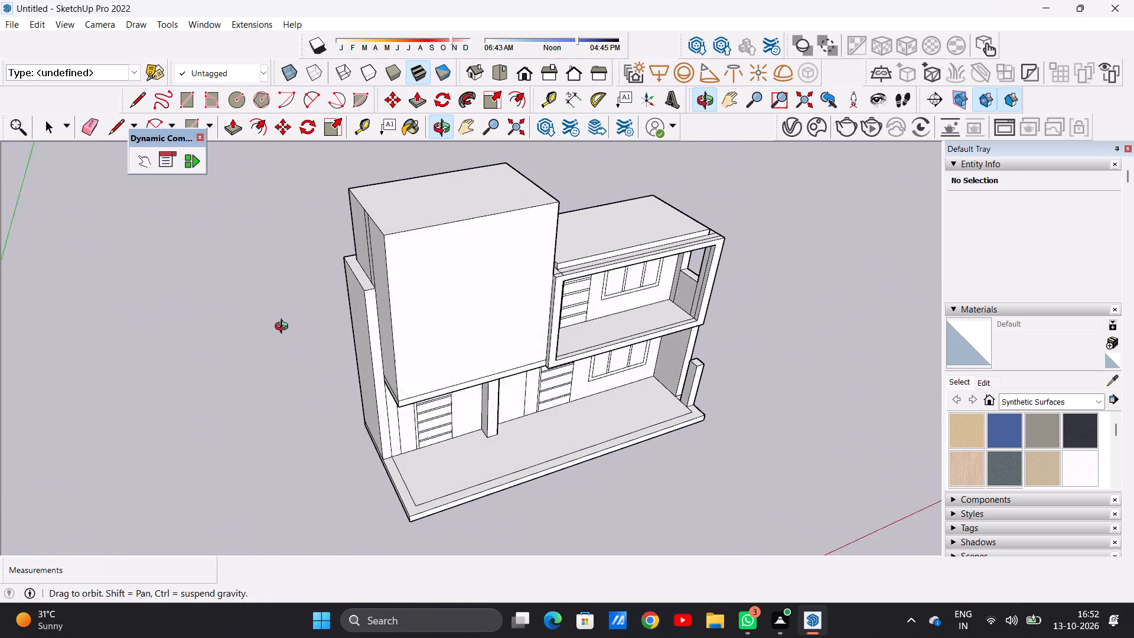
pyautogui.moveTo(284, 328); pyautogui.dragTo(275, 327, button='middle')
# Push/Pull the raised block's rear face outward about 11 7/16", flush with the outer face of the rear wall.
pyautogui.scroll(10, 348, 260)
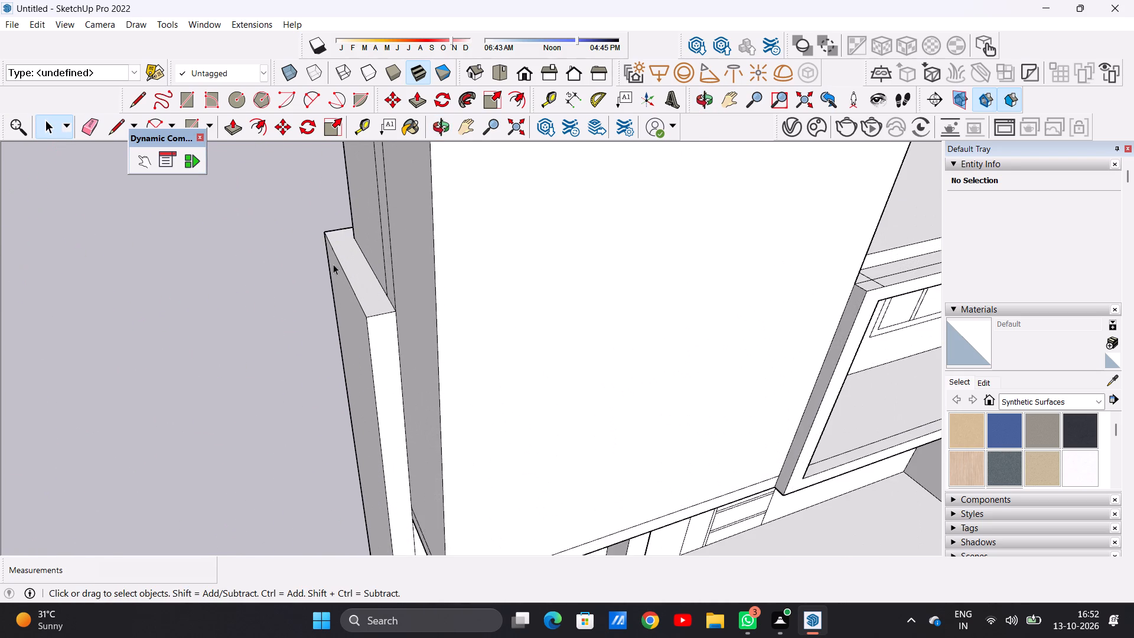
pyautogui.moveTo(333, 264); pyautogui.dragTo(724, 319, button='middle')
pyautogui.scroll(-5, 534, 333)
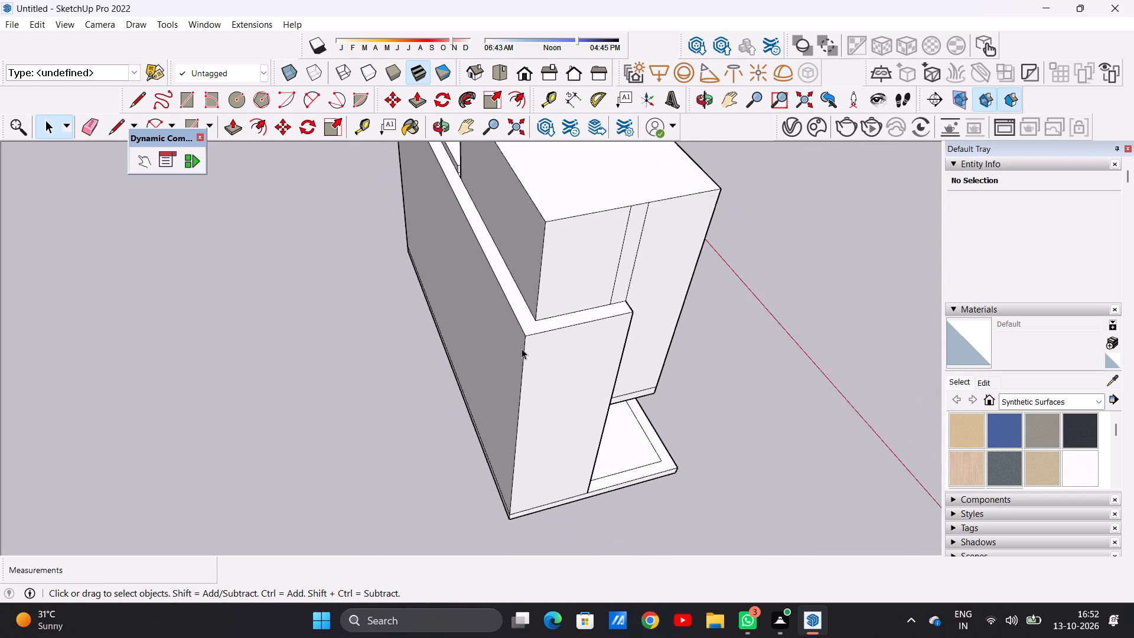
pyautogui.scroll(-7, 522, 349)
pyautogui.moveTo(525, 338); pyautogui.dragTo(531, 269, button='middle')
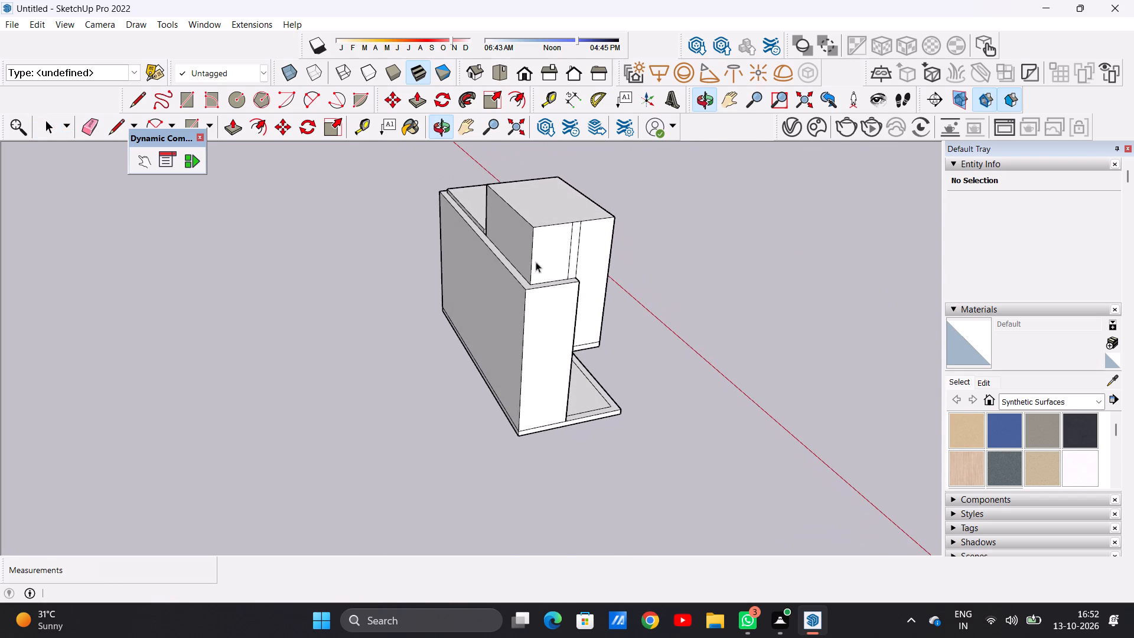
pyautogui.scroll(10, 519, 243)
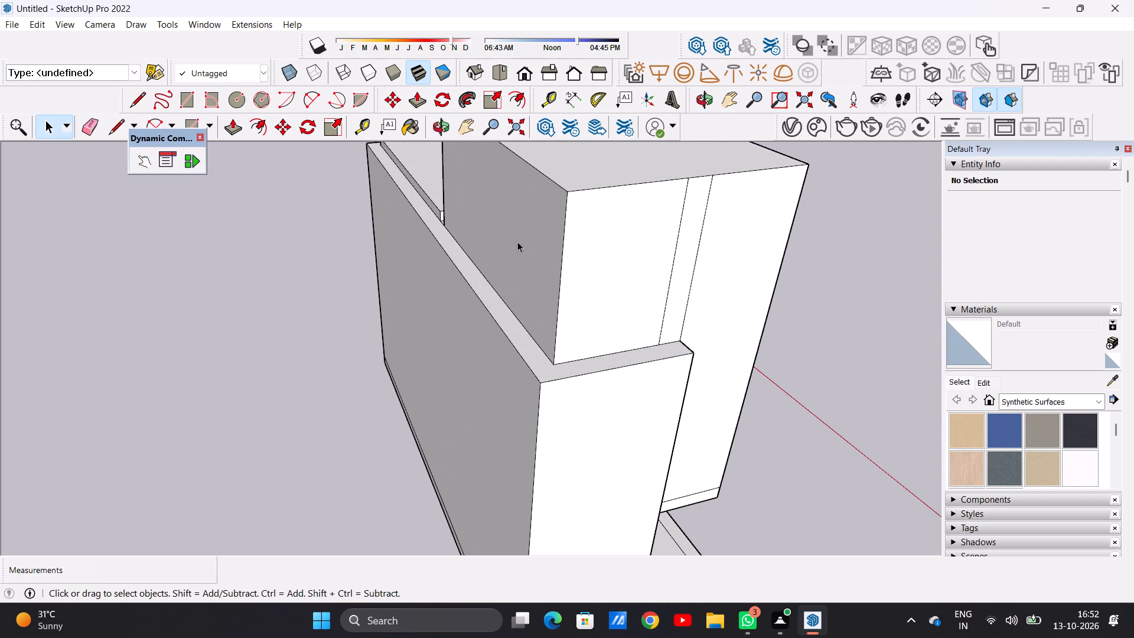
pyautogui.scroll(3, 517, 242)
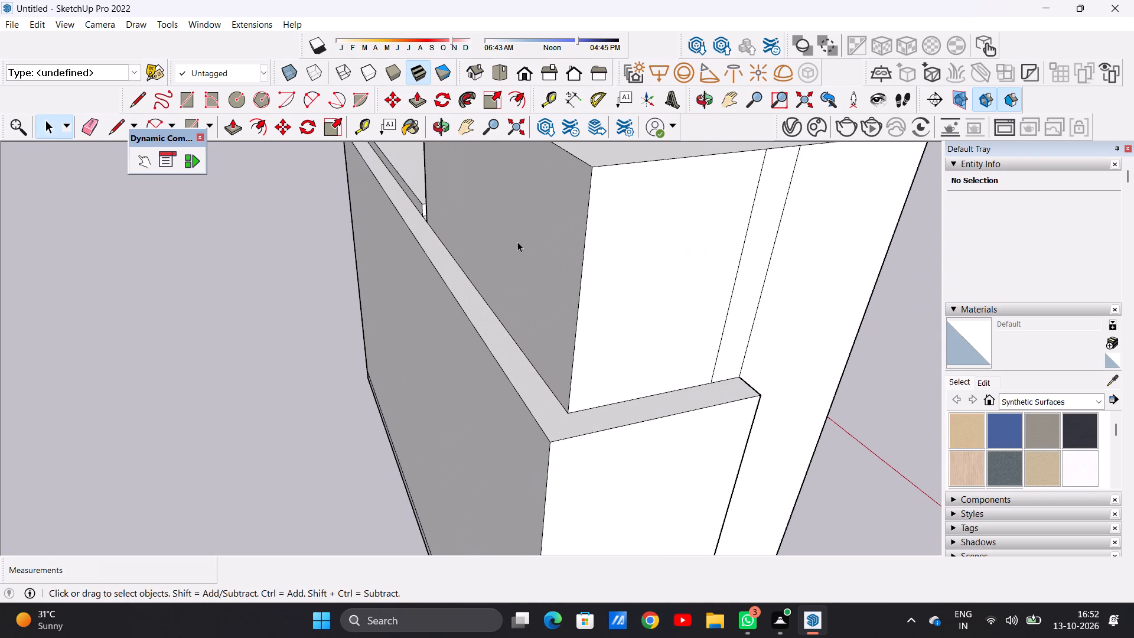
pyautogui.press('p')
pyautogui.click(523, 230)
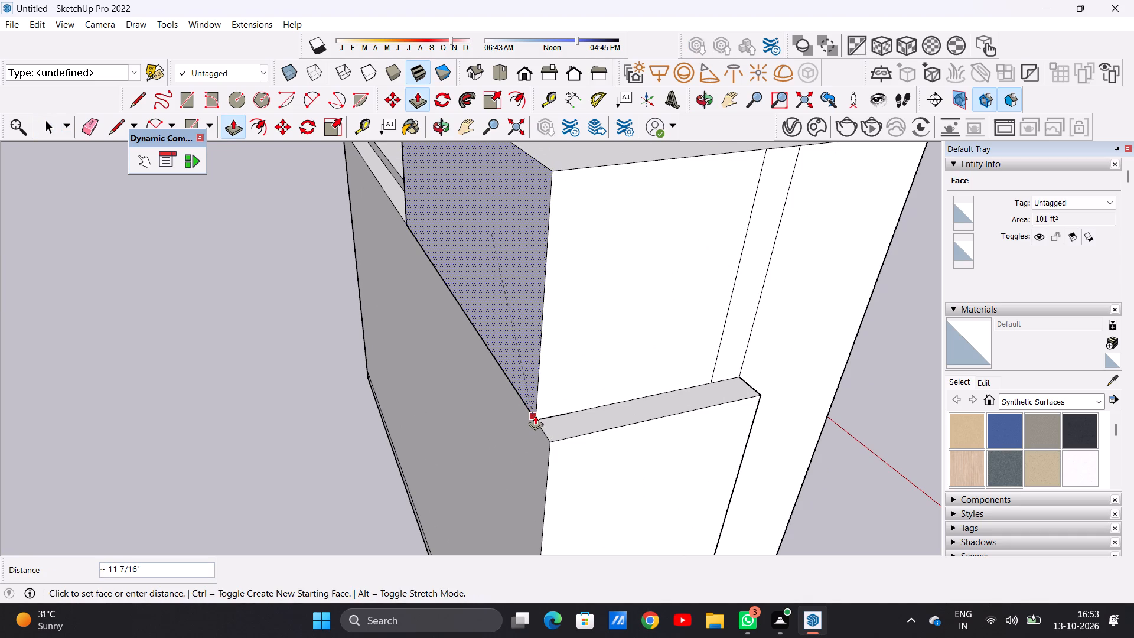
pyautogui.click(535, 415)
# Push/Pull the rear part of the raised block's outer side face outward about 11 7/16", flush with the side wall below.
pyautogui.scroll(1, 535, 437)
pyautogui.scroll(-1, 536, 437)
pyautogui.scroll(3, 536, 437)
pyautogui.scroll(-1, 536, 436)
pyautogui.scroll(4, 536, 435)
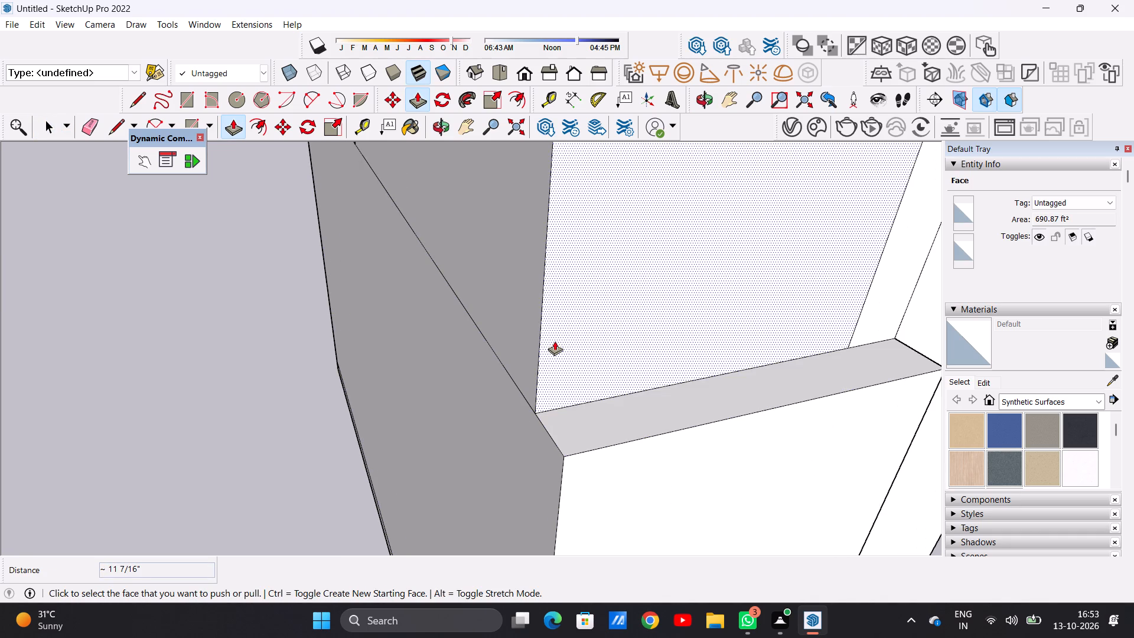
pyautogui.click(553, 338)
pyautogui.click(564, 454)
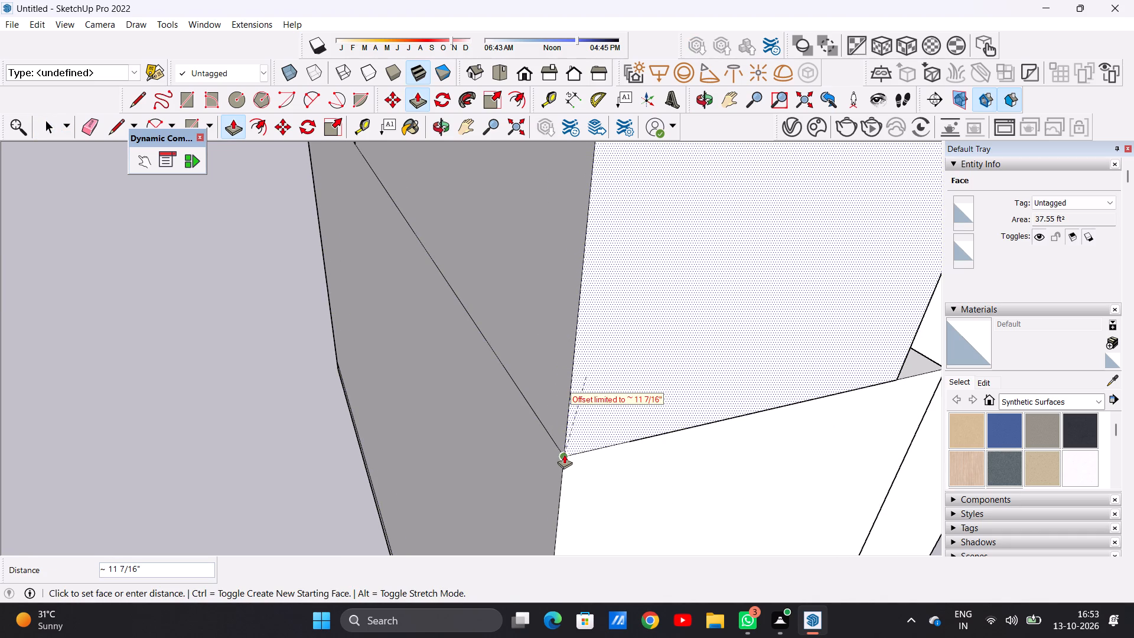
pyautogui.press('space')
# Examine the raised block's outer side and its stepped corner from the front and from above.
pyautogui.scroll(-19, 535, 366)
pyautogui.moveTo(575, 342); pyautogui.dragTo(240, 259, button='middle')
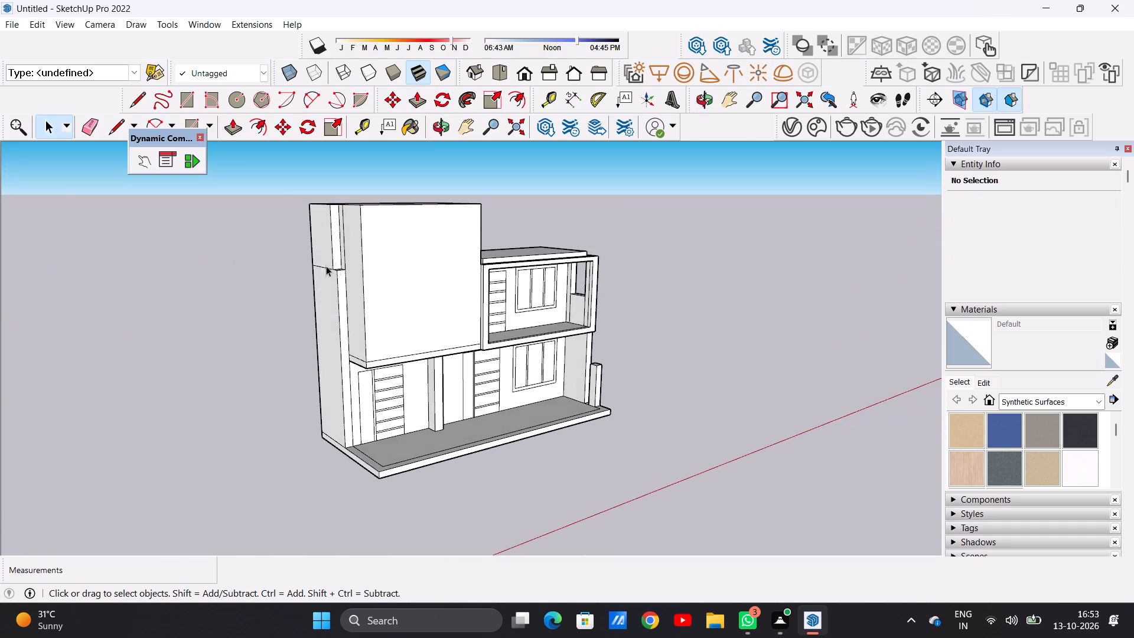
pyautogui.scroll(6, 338, 259)
pyautogui.scroll(-1, 335, 271)
pyautogui.scroll(5, 335, 271)
pyautogui.scroll(-7, 335, 271)
pyautogui.scroll(5, 349, 352)
pyautogui.scroll(-1, 349, 352)
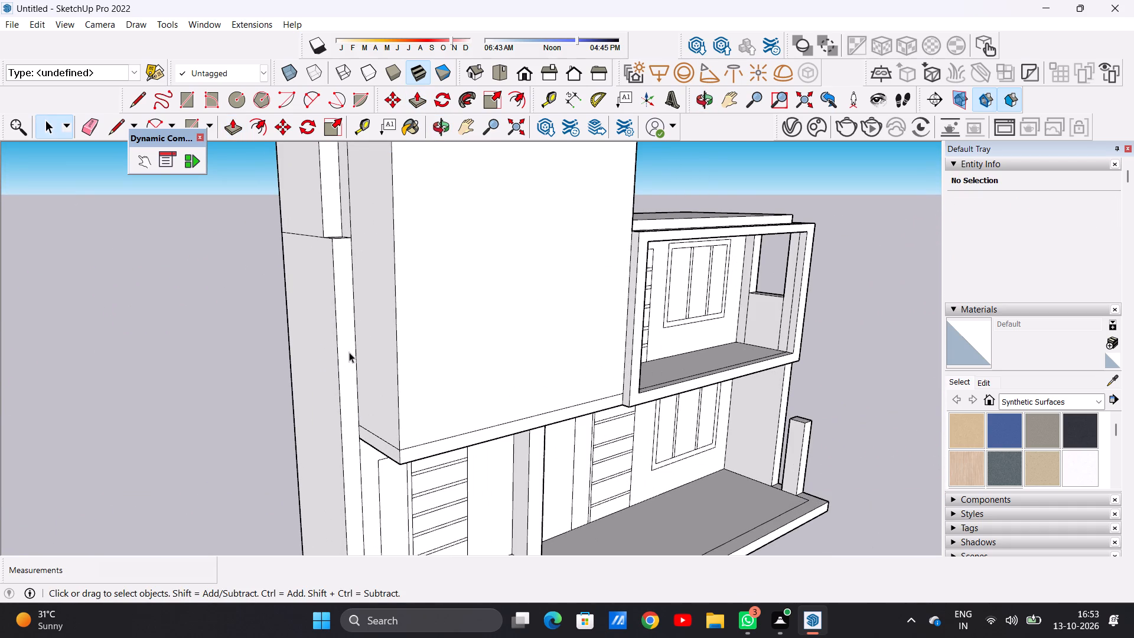
pyautogui.scroll(-6, 366, 321)
pyautogui.moveTo(411, 325); pyautogui.dragTo(279, 292, button='middle')
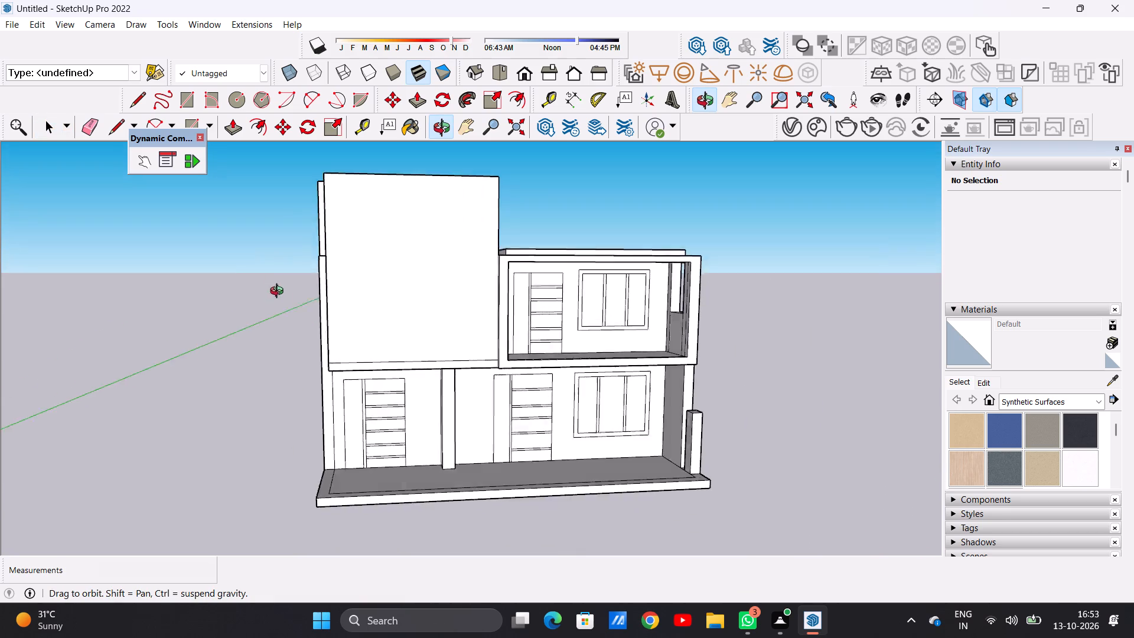
pyautogui.moveTo(279, 292); pyautogui.dragTo(445, 325, button='middle')
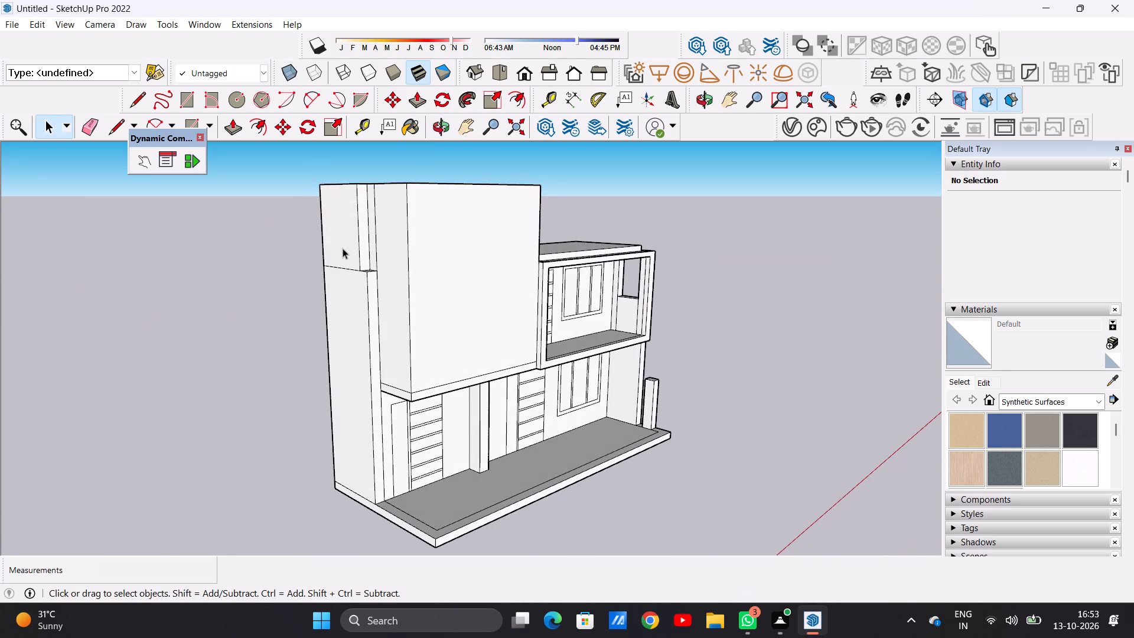
pyautogui.scroll(-4, 343, 248)
pyautogui.scroll(1, 355, 238)
pyautogui.scroll(-1, 355, 237)
pyautogui.scroll(10, 355, 237)
pyautogui.moveTo(363, 227); pyautogui.dragTo(360, 230, button='middle')
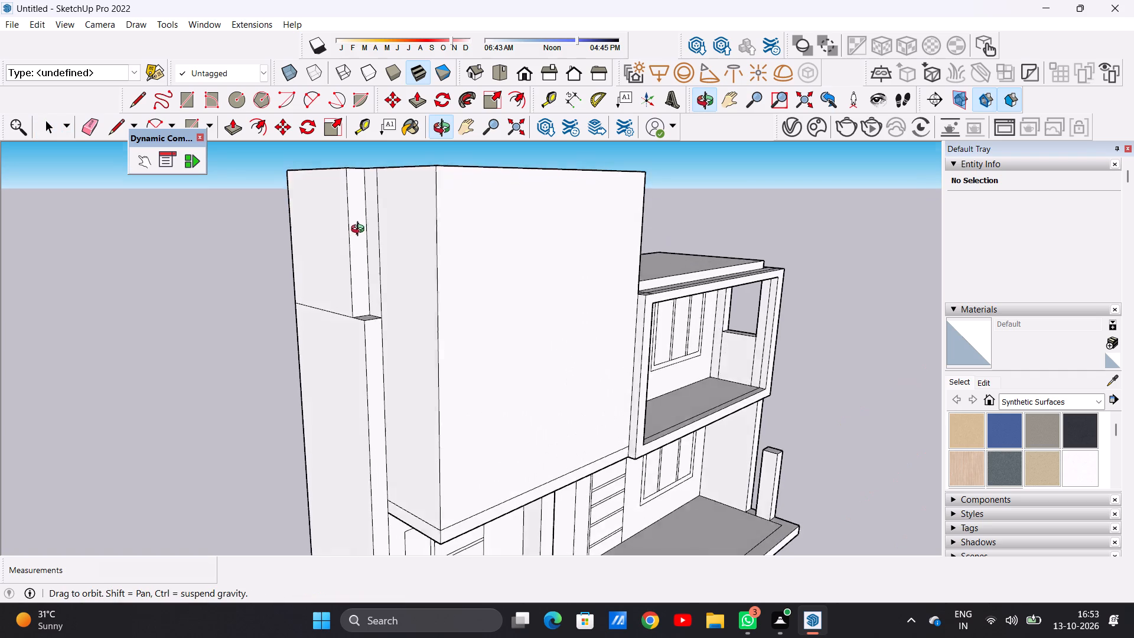
pyautogui.moveTo(360, 230); pyautogui.dragTo(330, 299, button='middle')
# Push/Pull the narrow front-facing face of the raised block's extended side forward about 11 3/4", over the narrow vertical strip.
pyautogui.scroll(4, 330, 292)
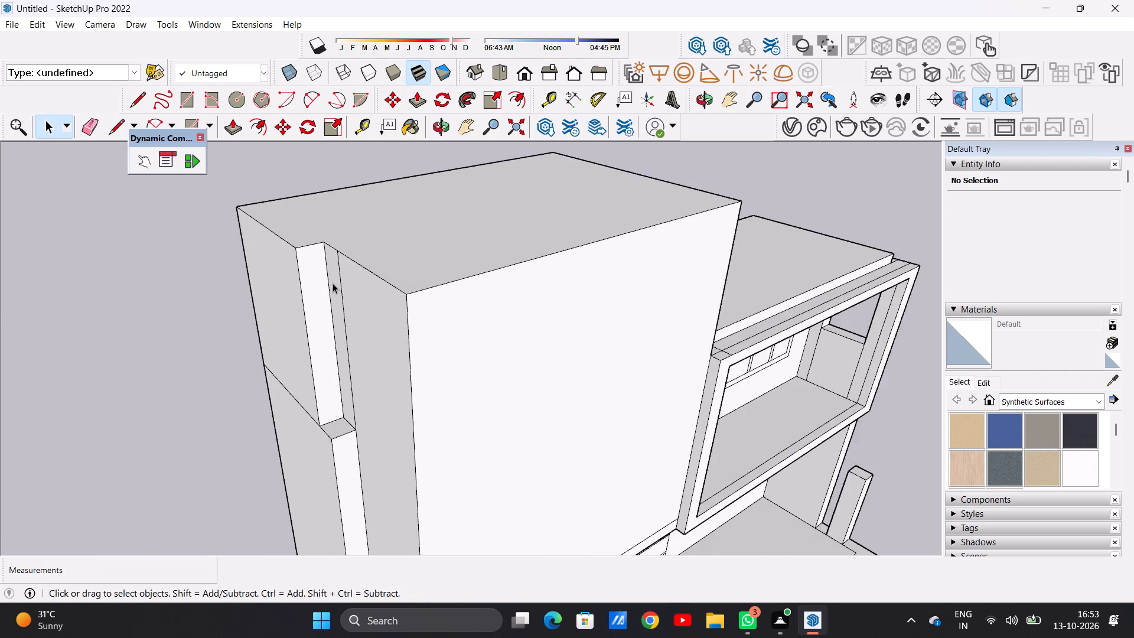
pyautogui.scroll(3, 333, 283)
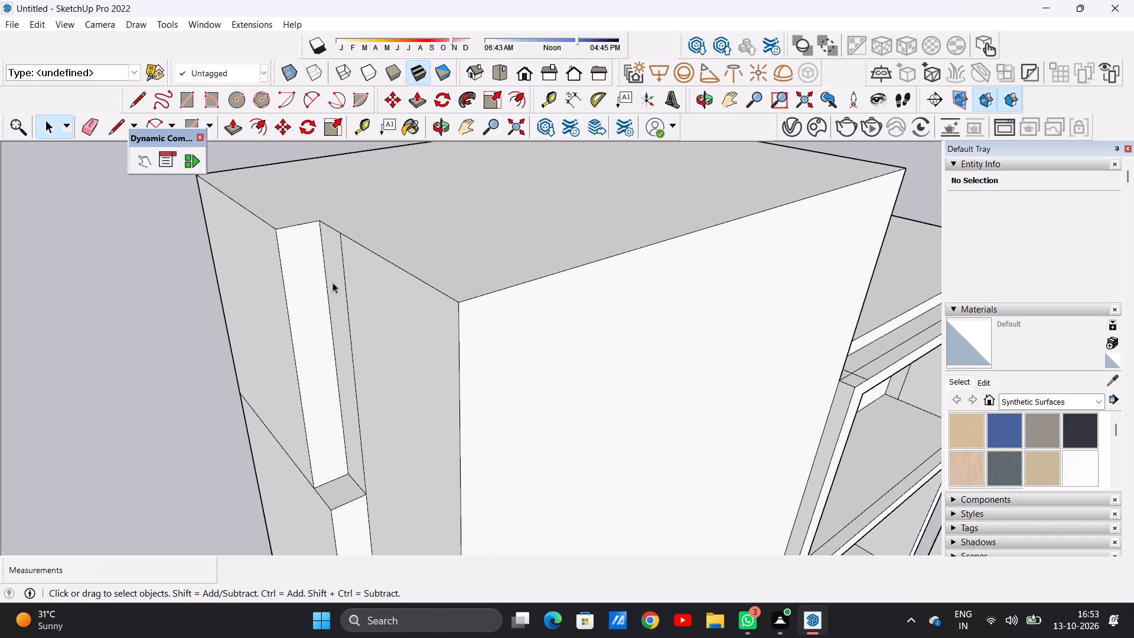
pyautogui.scroll(-5, 333, 282)
pyautogui.scroll(1, 332, 278)
pyautogui.scroll(-3, 312, 240)
pyautogui.scroll(6, 338, 282)
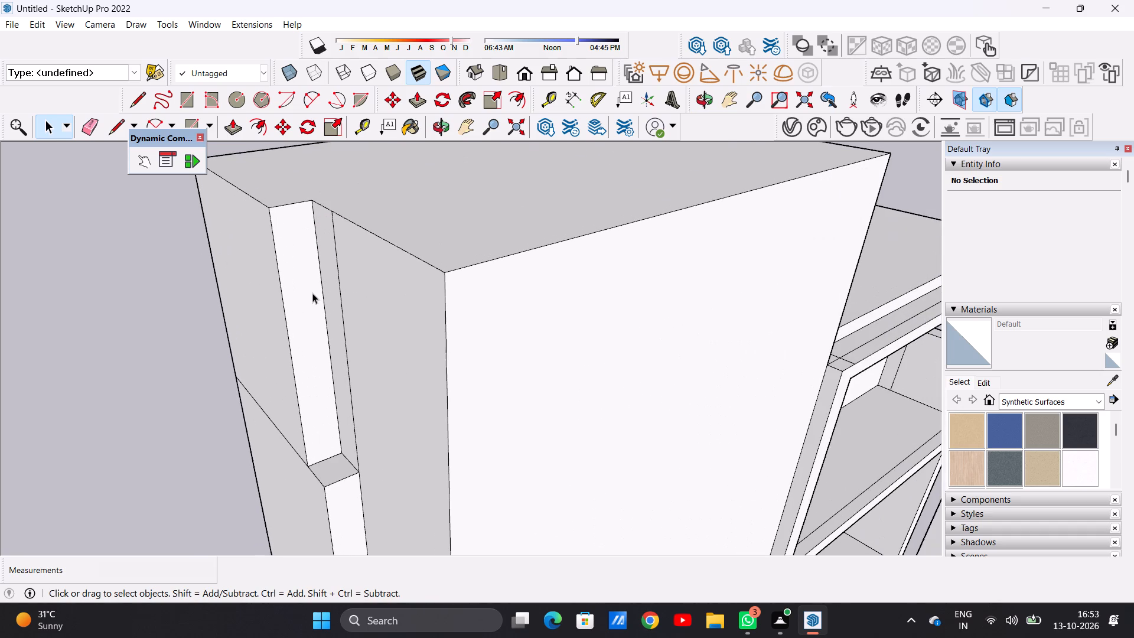
pyautogui.press('p')
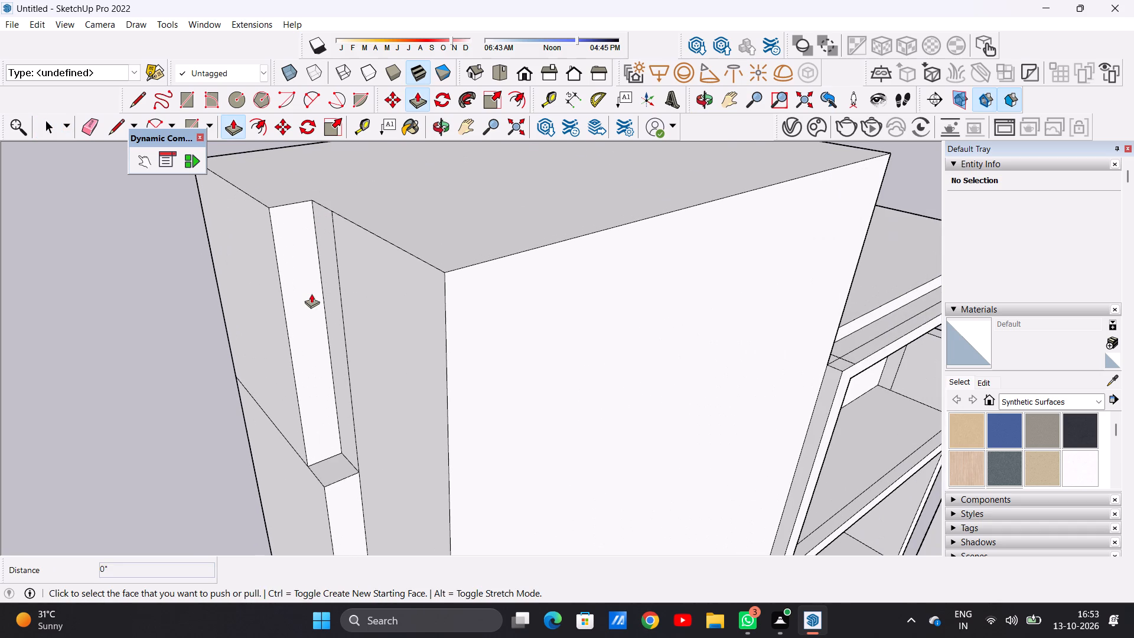
pyautogui.scroll(5, 292, 261)
pyautogui.click(295, 240)
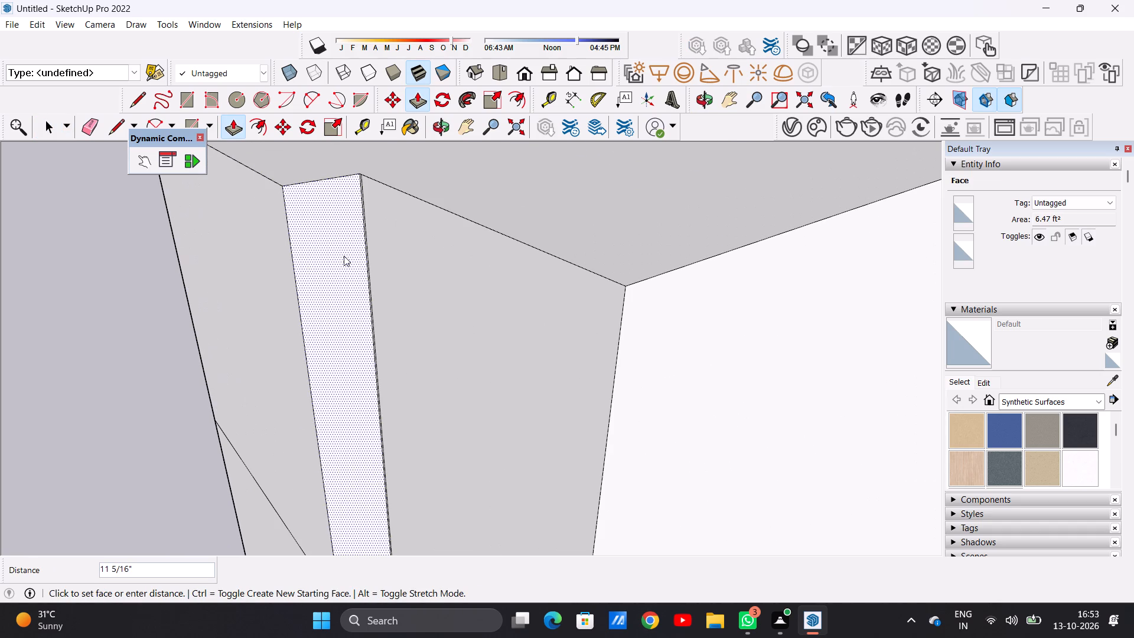
pyautogui.scroll(-7, 344, 257)
pyautogui.click(364, 178)
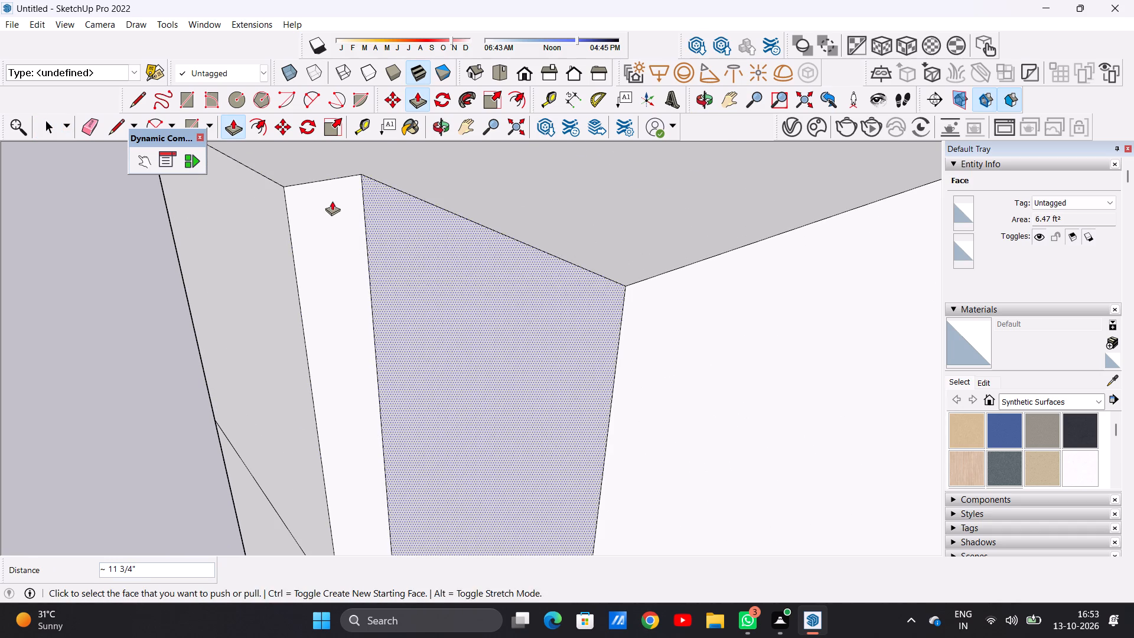
# Push/Pull the narrow front-facing face of the raised block's extended side forward about 4' 1 7/16", flush with the block's front face.
pyautogui.click(330, 206)
pyautogui.scroll(-6, 453, 304)
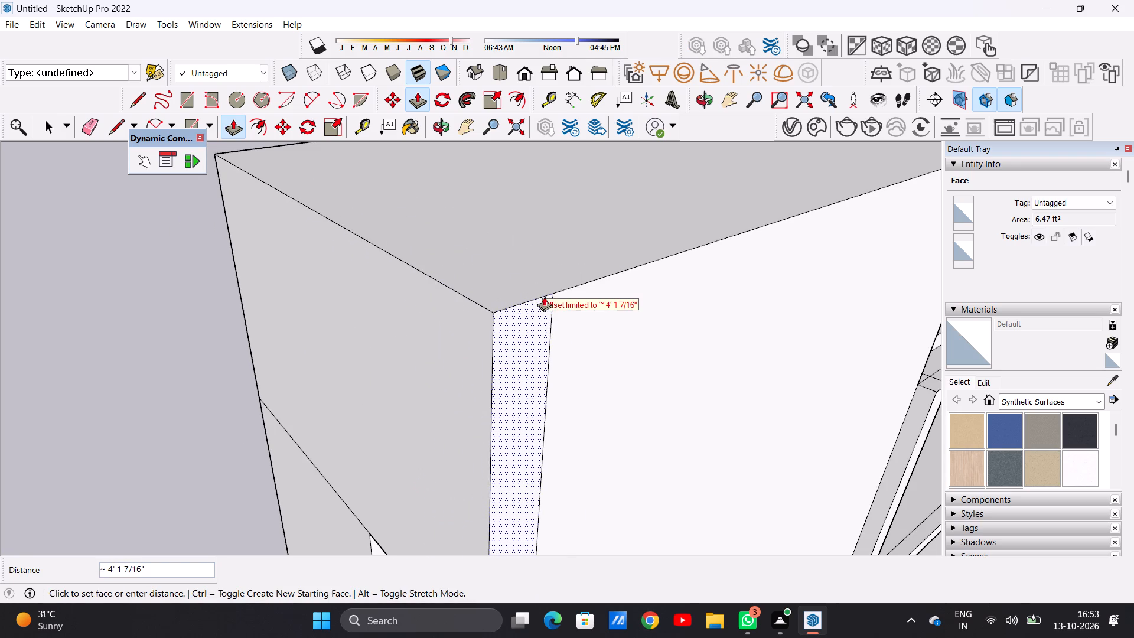
pyautogui.click(550, 292)
# Push/Pull the narrow vertical strip of the side wall below the raised block forward about 4' 1 7/16", flush with the front face above.
pyautogui.scroll(-6, 307, 253)
pyautogui.scroll(2, 328, 243)
pyautogui.scroll(-5, 394, 211)
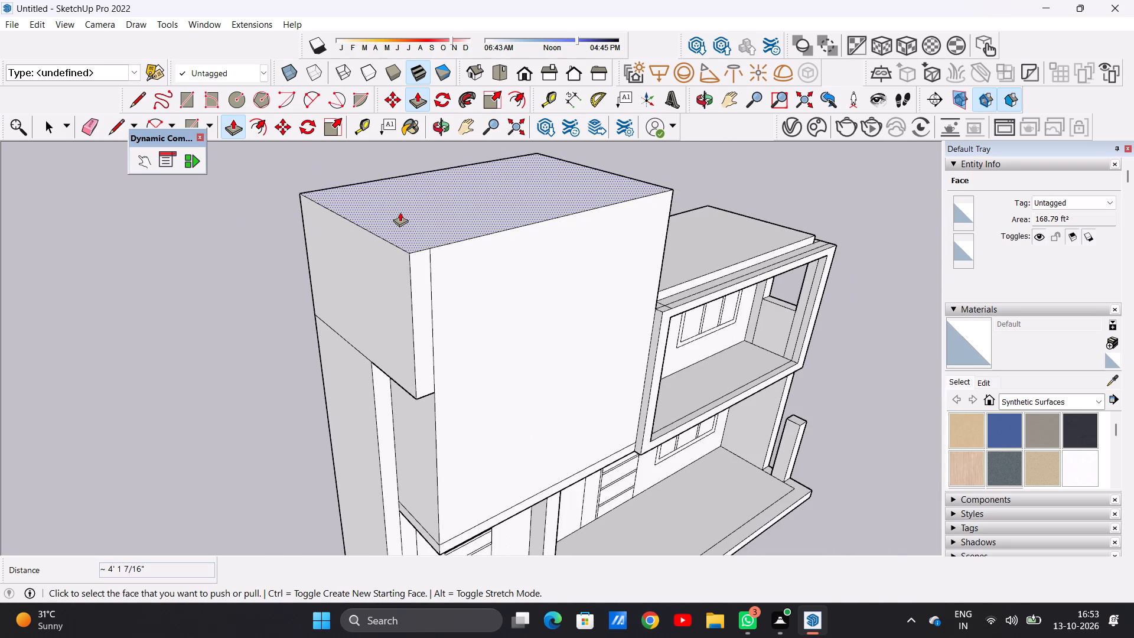
pyautogui.scroll(-3, 400, 212)
pyautogui.scroll(-1, 396, 388)
pyautogui.scroll(7, 396, 388)
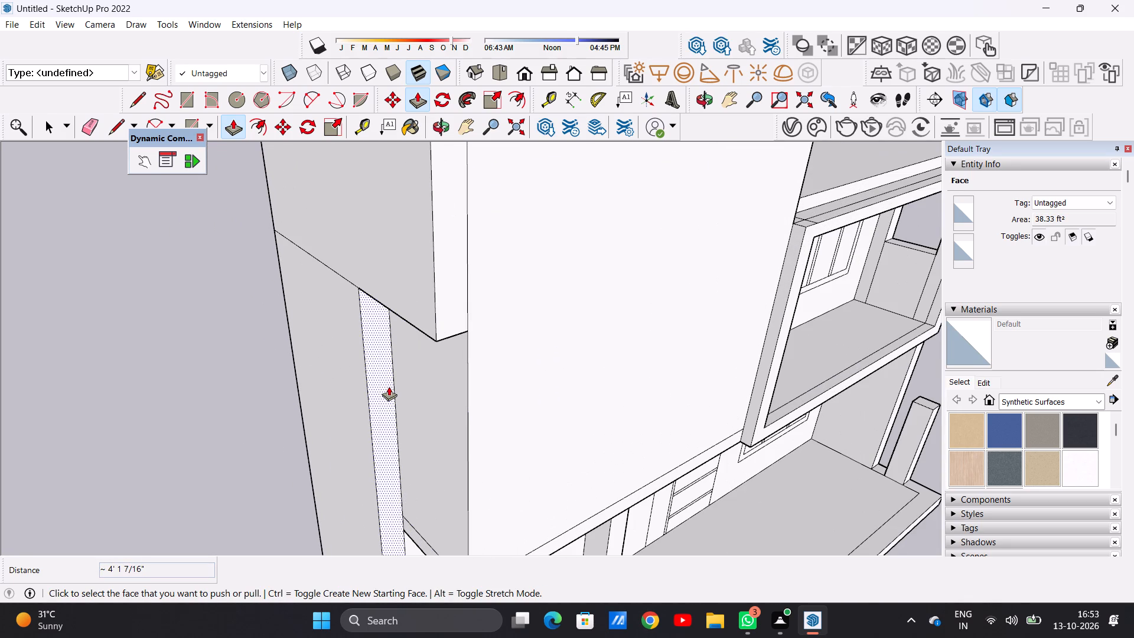
pyautogui.click(385, 373)
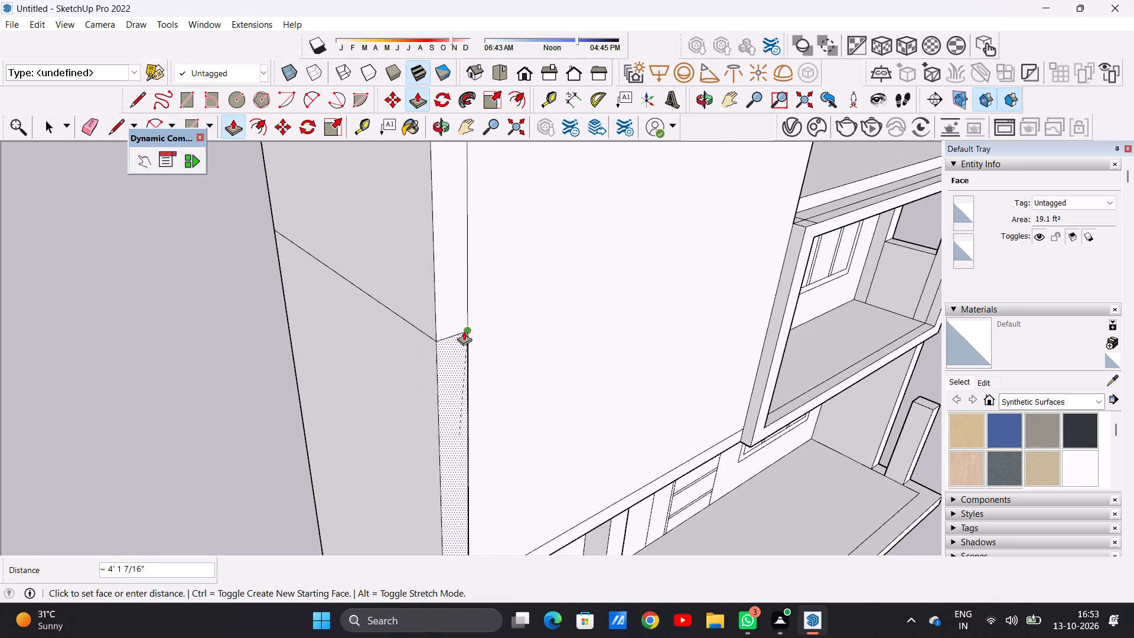
pyautogui.click(464, 331)
pyautogui.press('space')
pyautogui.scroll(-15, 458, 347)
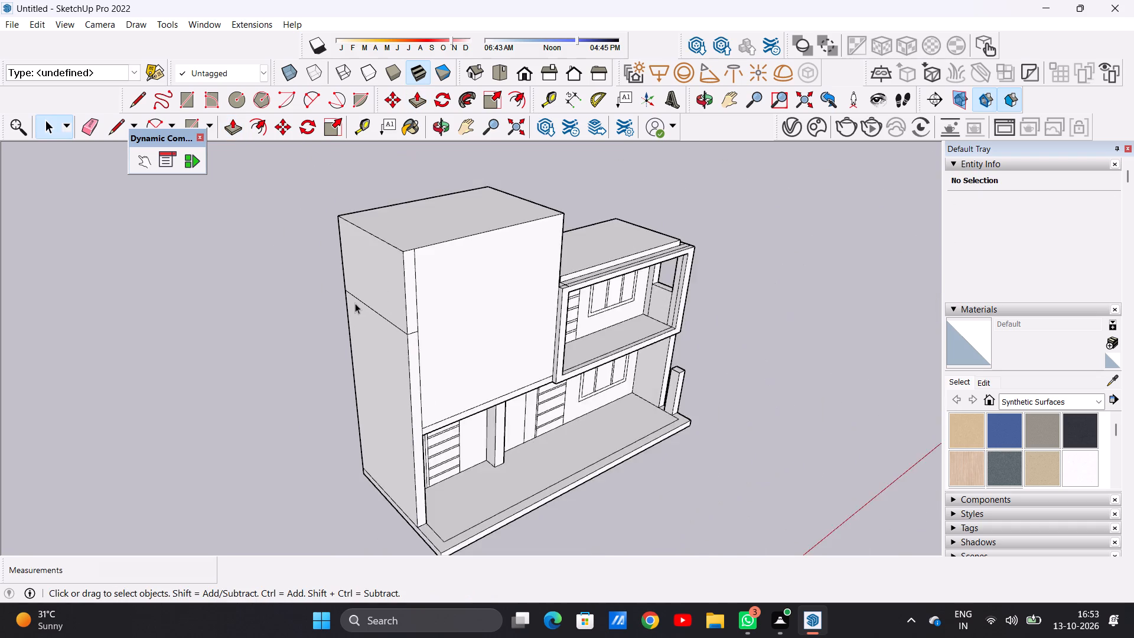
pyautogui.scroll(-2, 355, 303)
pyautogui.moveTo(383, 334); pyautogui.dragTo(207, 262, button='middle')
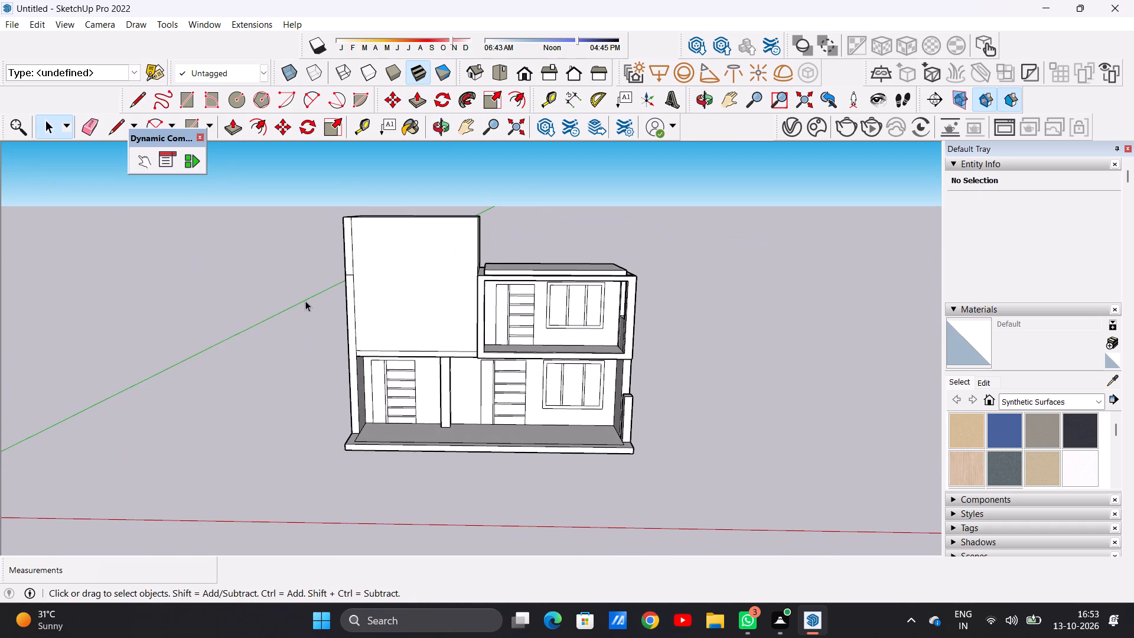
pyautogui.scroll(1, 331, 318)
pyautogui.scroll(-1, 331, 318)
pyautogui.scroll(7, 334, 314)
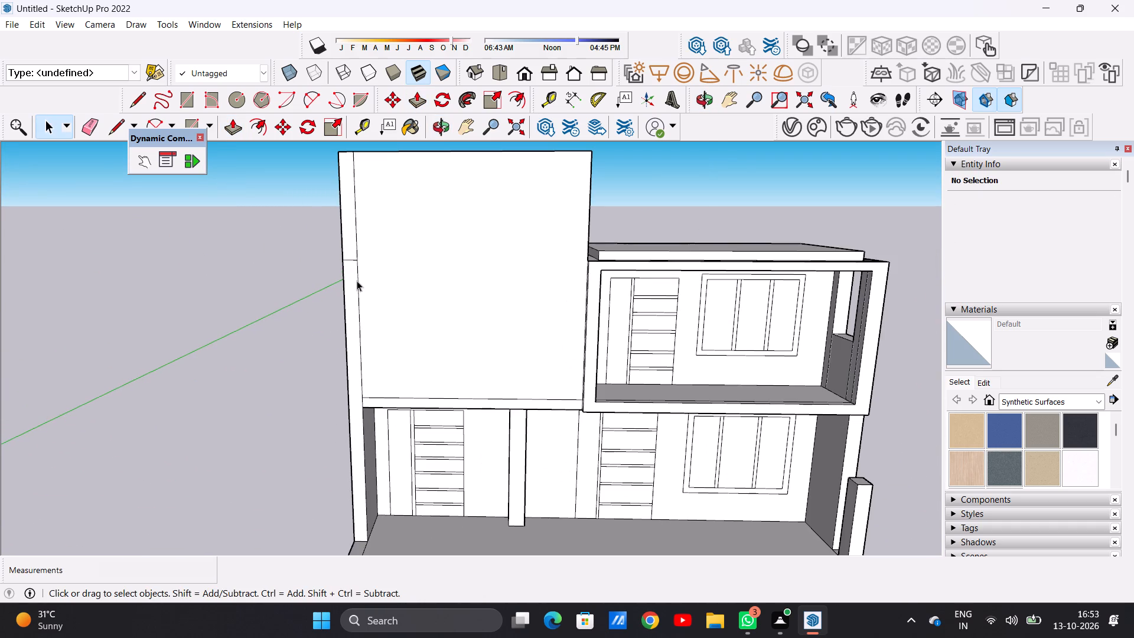
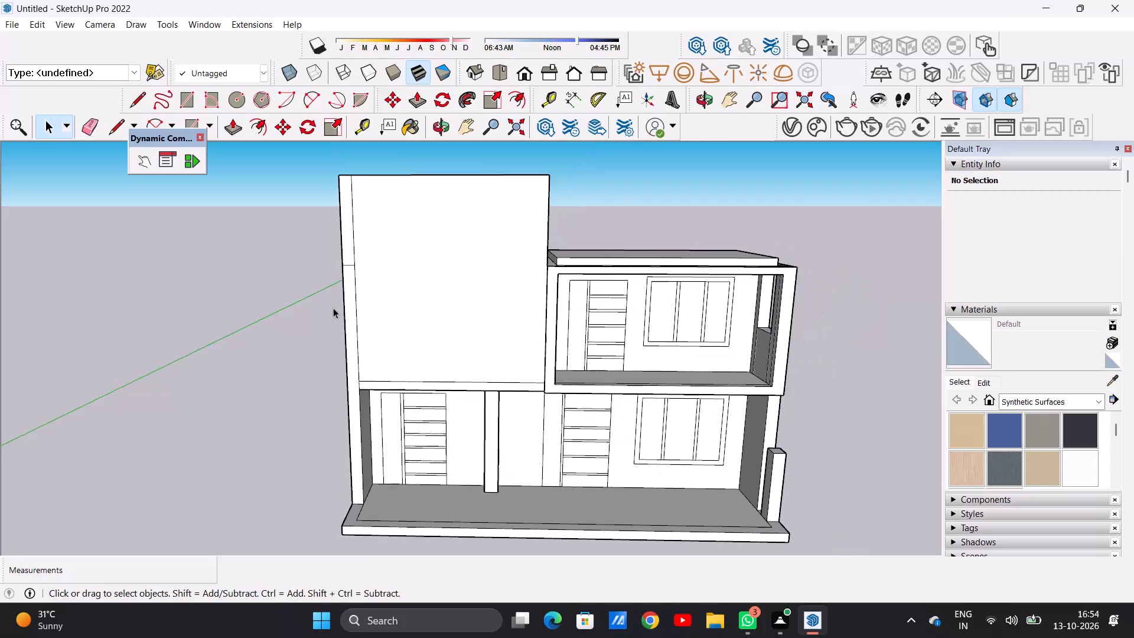
# Examine the house from the front, side and above, including the ledge around the upper-floor roof slab.
pyautogui.scroll(-8, 330, 323)
pyautogui.scroll(-1, 418, 289)
pyautogui.scroll(2, 418, 288)
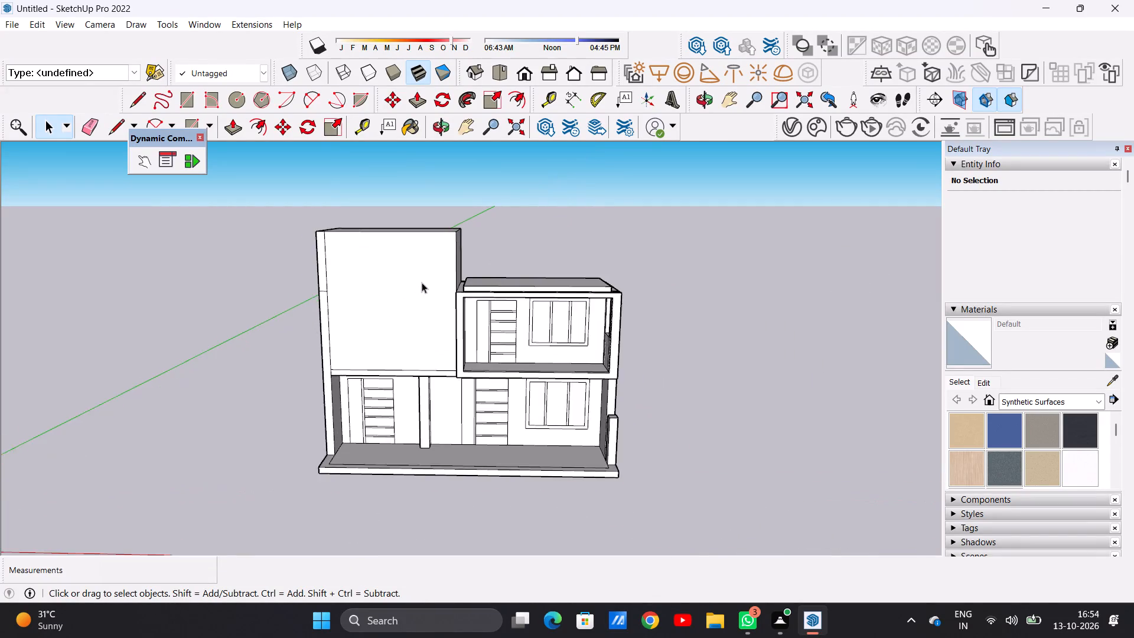
pyautogui.scroll(2, 422, 282)
pyautogui.scroll(-1, 425, 287)
pyautogui.scroll(3, 425, 287)
pyautogui.moveTo(418, 306); pyautogui.dragTo(378, 332, button='middle')
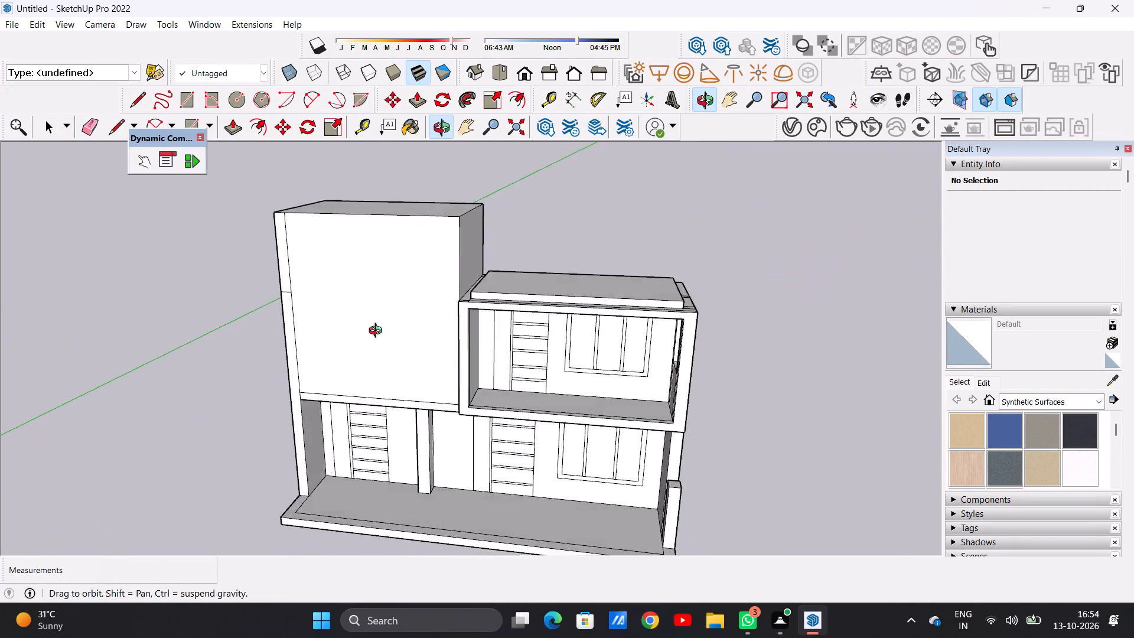
pyautogui.moveTo(378, 332); pyautogui.dragTo(396, 283, button='middle')
pyautogui.scroll(-4, 425, 451)
pyautogui.moveTo(524, 298); pyautogui.dragTo(525, 412, button='middle')
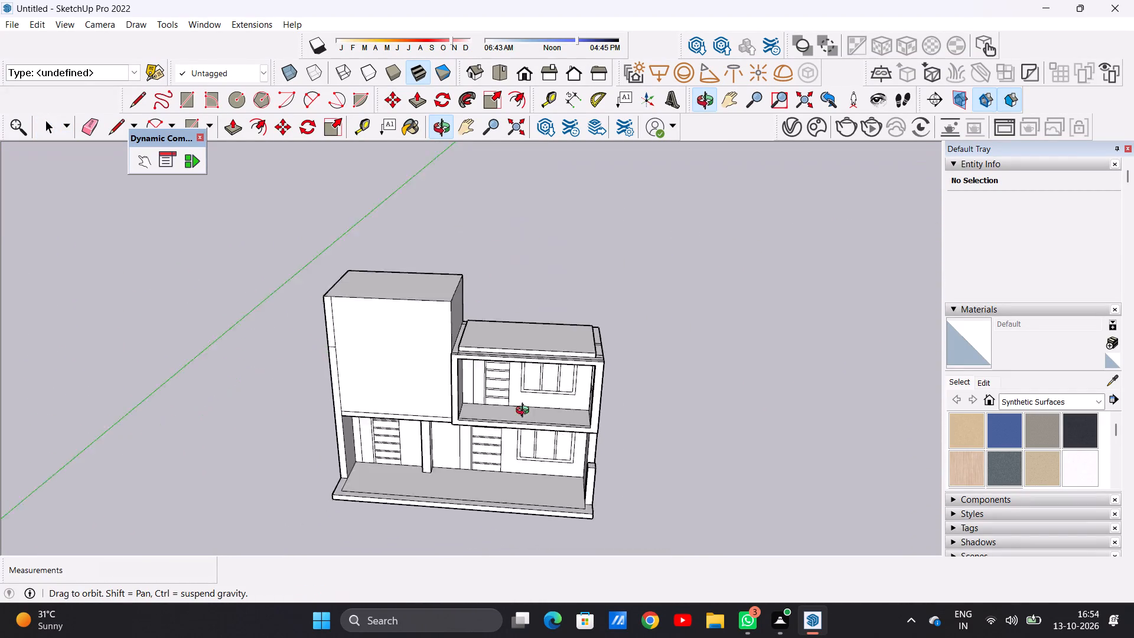
pyautogui.moveTo(525, 412); pyautogui.dragTo(521, 458, button='middle')
pyautogui.scroll(4, 467, 364)
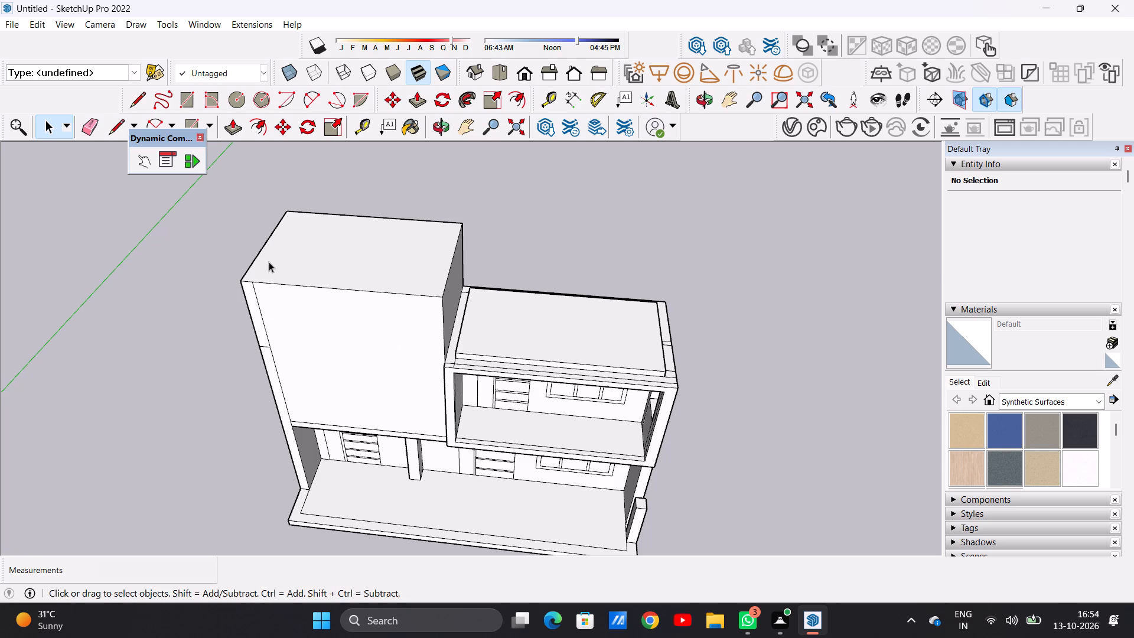
pyautogui.scroll(-1, 268, 269)
pyautogui.moveTo(325, 268); pyautogui.dragTo(73, 226, button='middle')
pyautogui.moveTo(483, 343); pyautogui.dragTo(248, 282, button='middle')
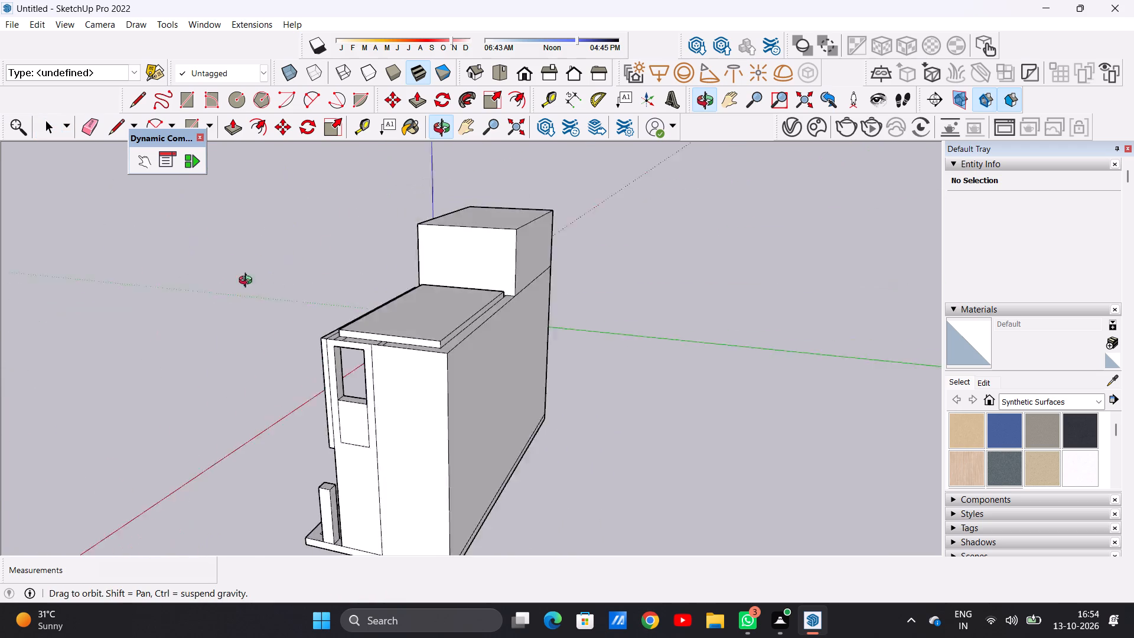
pyautogui.moveTo(248, 282); pyautogui.dragTo(532, 376, button='middle')
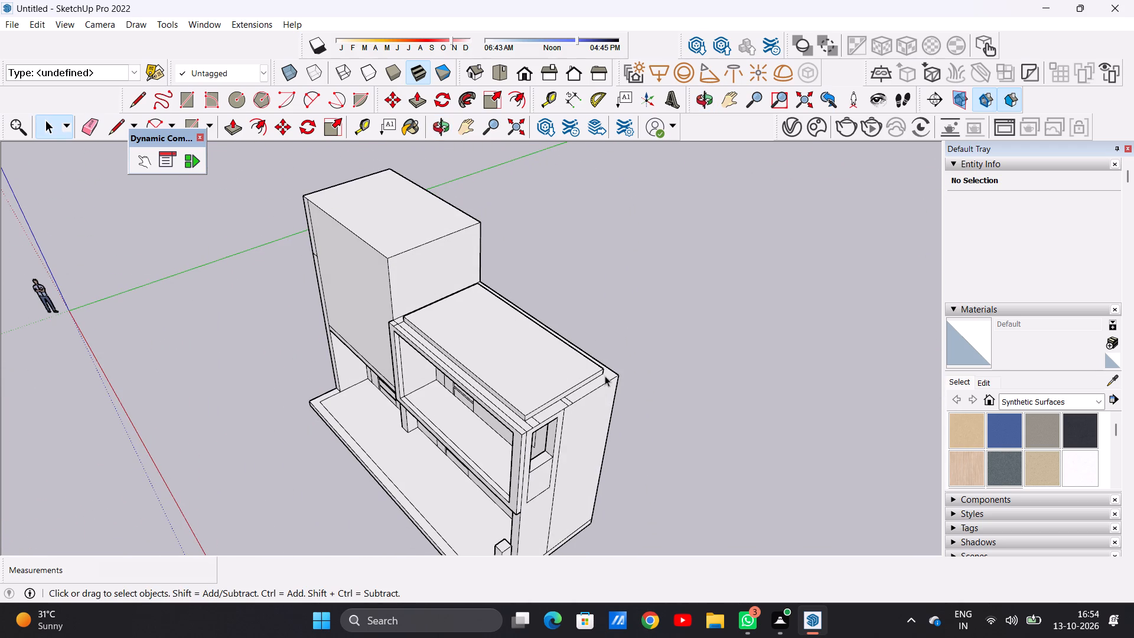
pyautogui.moveTo(475, 363); pyautogui.dragTo(578, 380, button='middle')
pyautogui.scroll(14, 431, 362)
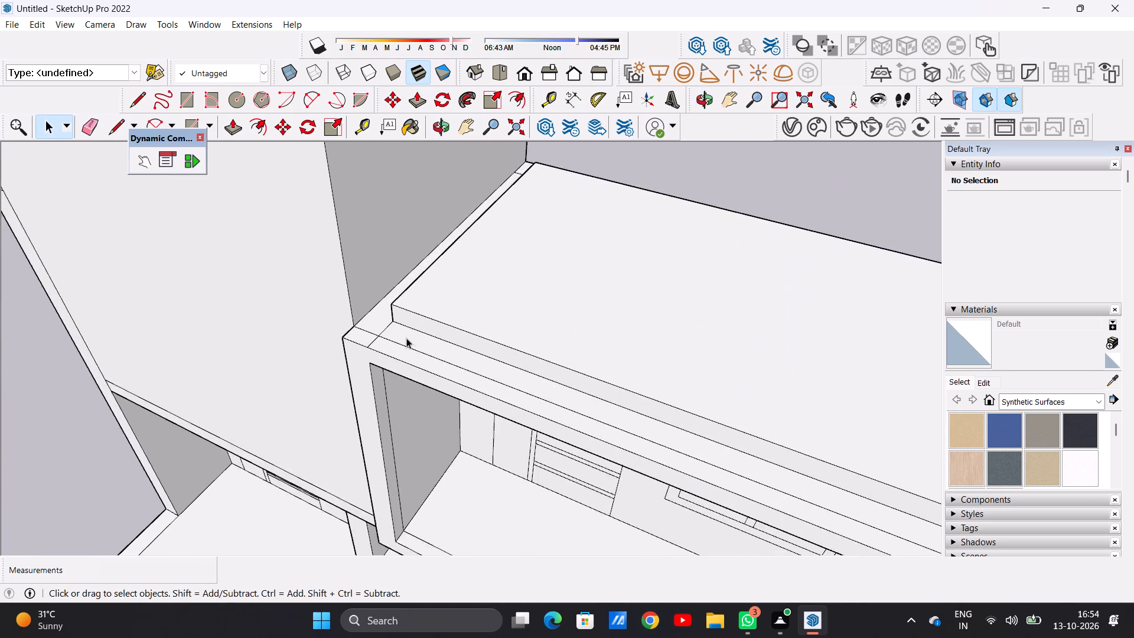
pyautogui.scroll(3, 406, 338)
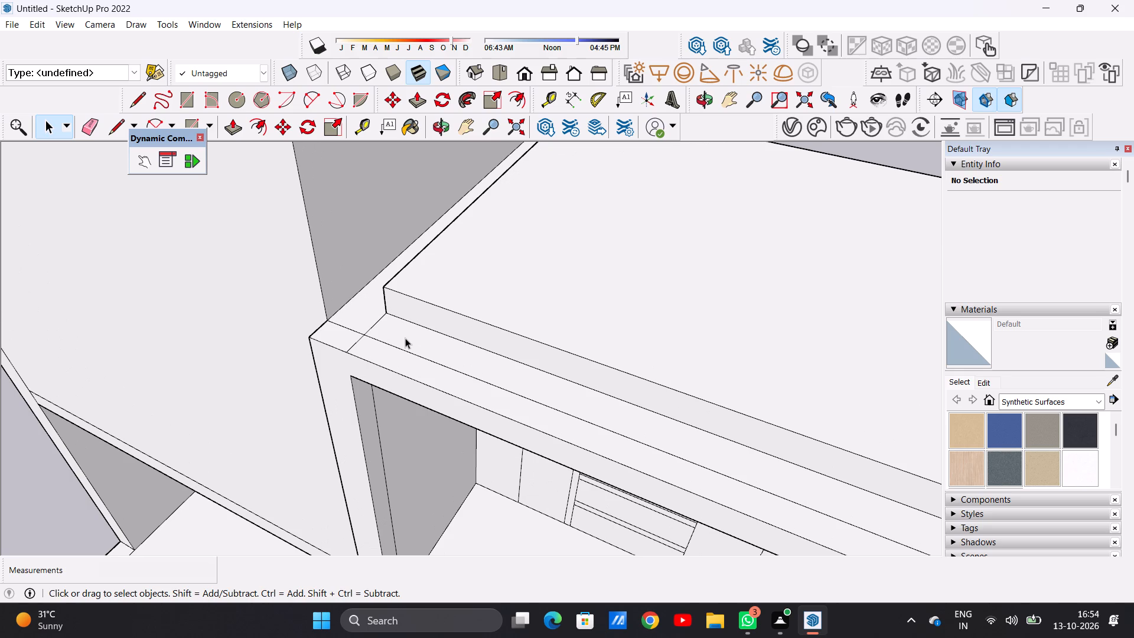
pyautogui.scroll(-15, 395, 314)
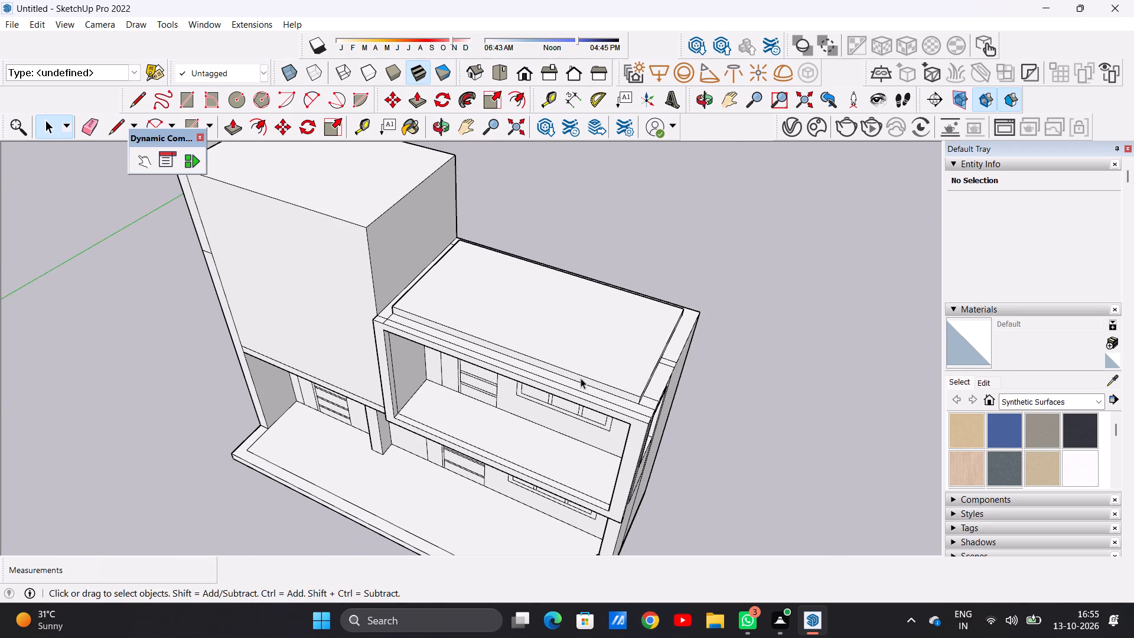
pyautogui.scroll(5, 641, 385)
pyautogui.scroll(-1, 665, 380)
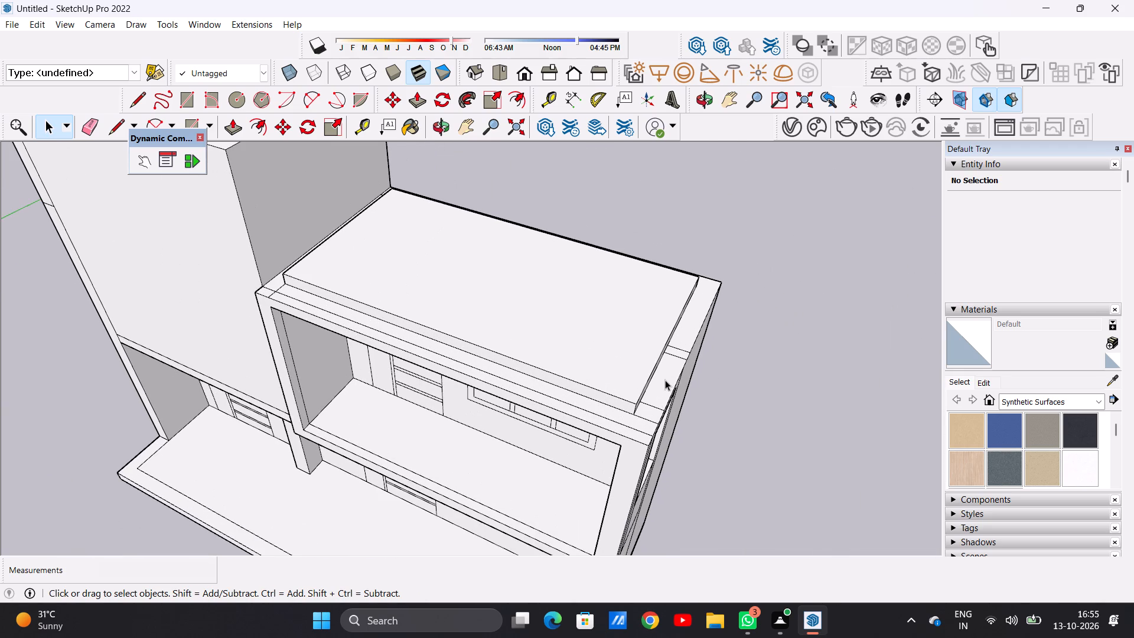
pyautogui.press('p')
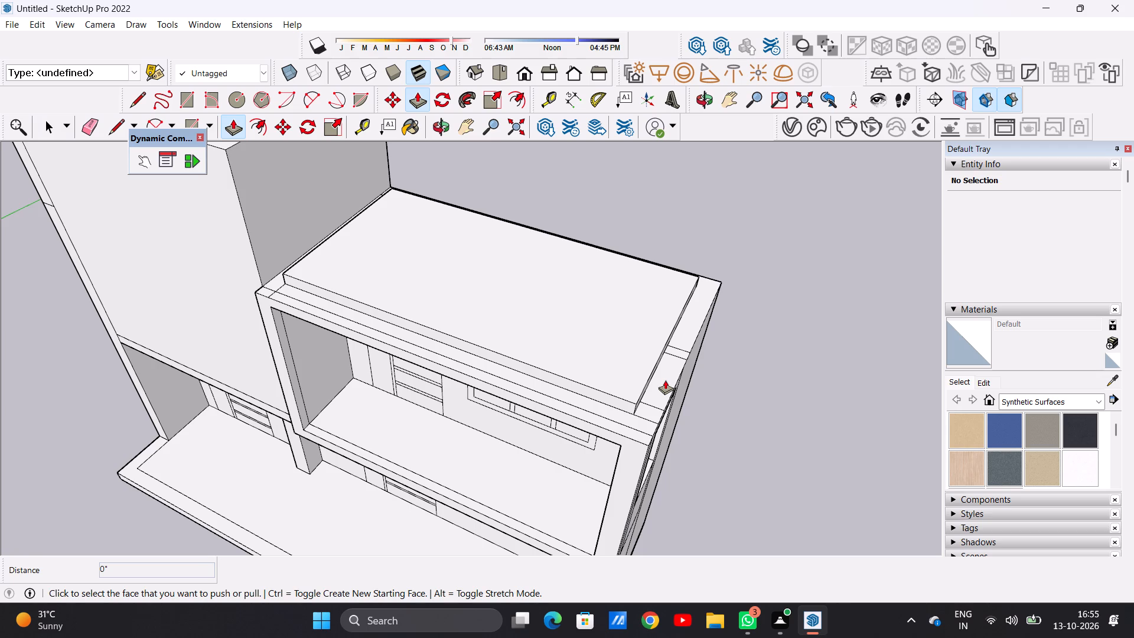
pyautogui.press('space')
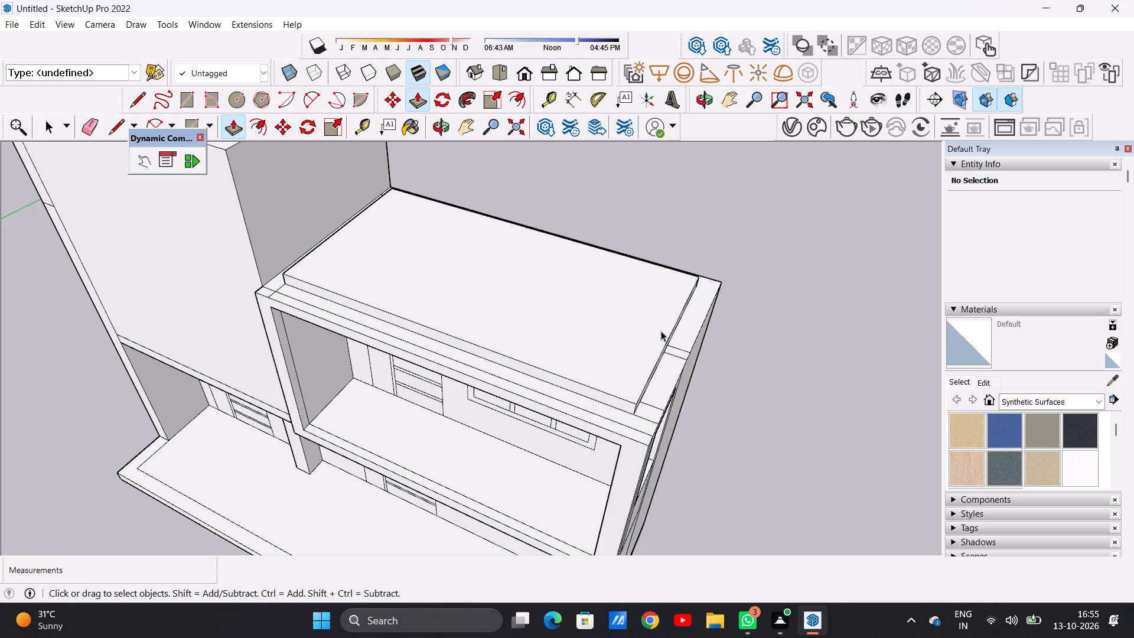
# Erase the two short crosswise lines near the middle of the side ledge beside the raised roof slab.
pyautogui.moveTo(676, 375); pyautogui.dragTo(555, 401, button='middle')
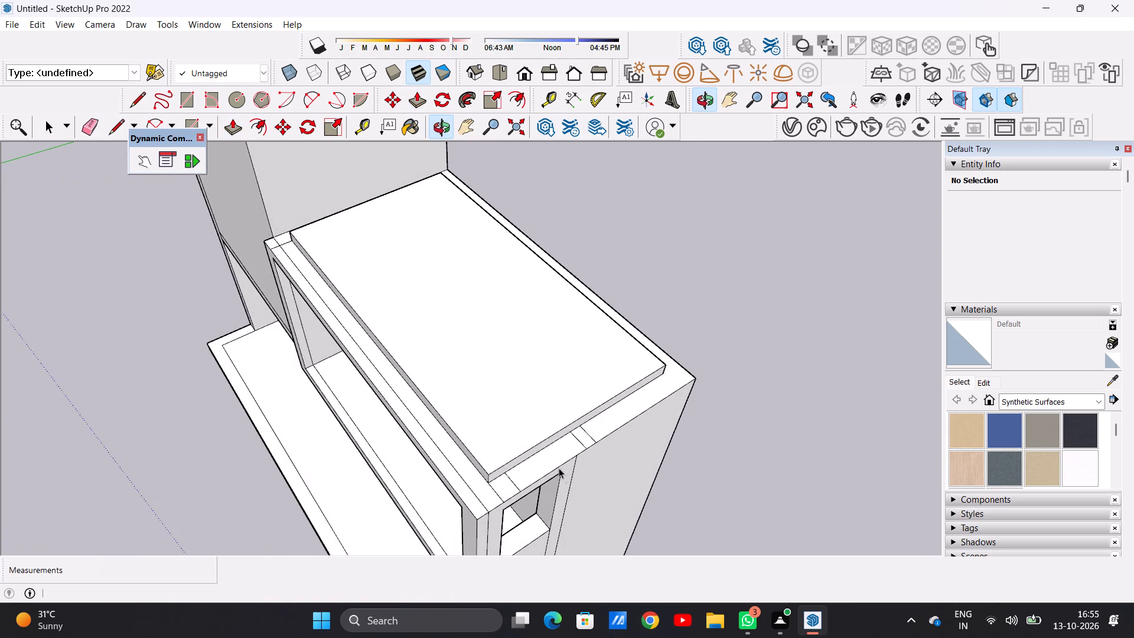
pyautogui.scroll(1, 568, 471)
pyautogui.scroll(-1, 575, 459)
pyautogui.scroll(4, 576, 455)
pyautogui.press('e')
pyautogui.scroll(6, 581, 441)
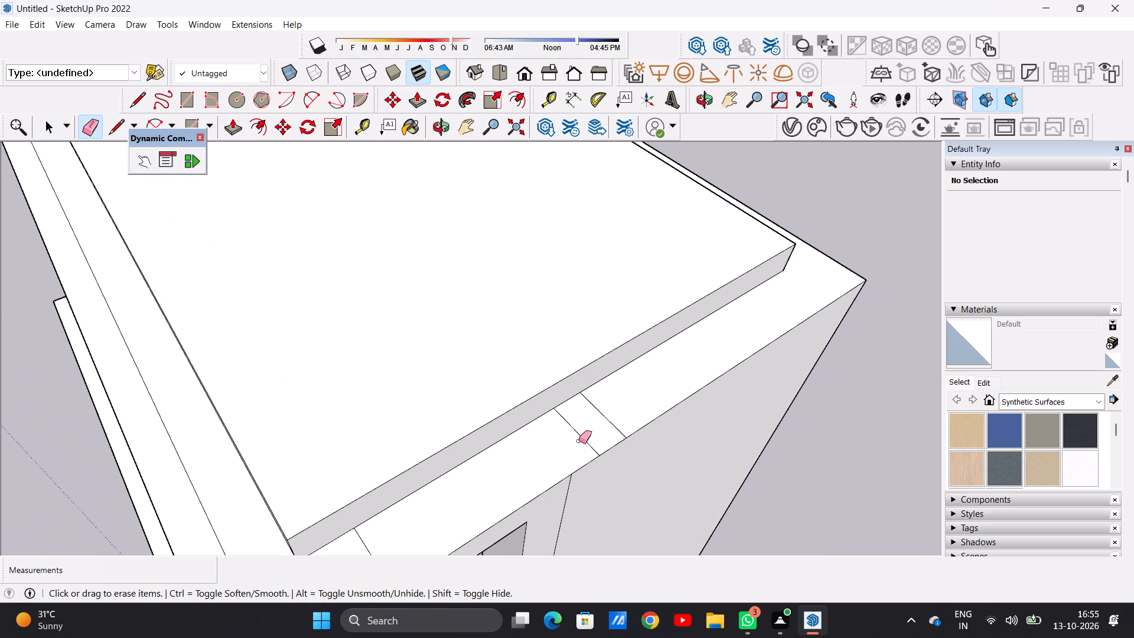
pyautogui.moveTo(570, 441); pyautogui.dragTo(604, 416)
# Copy the small four-sided face at the side ledge's front corner about 3' 5 9/16" back along the ledge, past the side opening.
pyautogui.scroll(-5, 602, 415)
pyautogui.scroll(2, 482, 370)
pyautogui.scroll(-2, 481, 370)
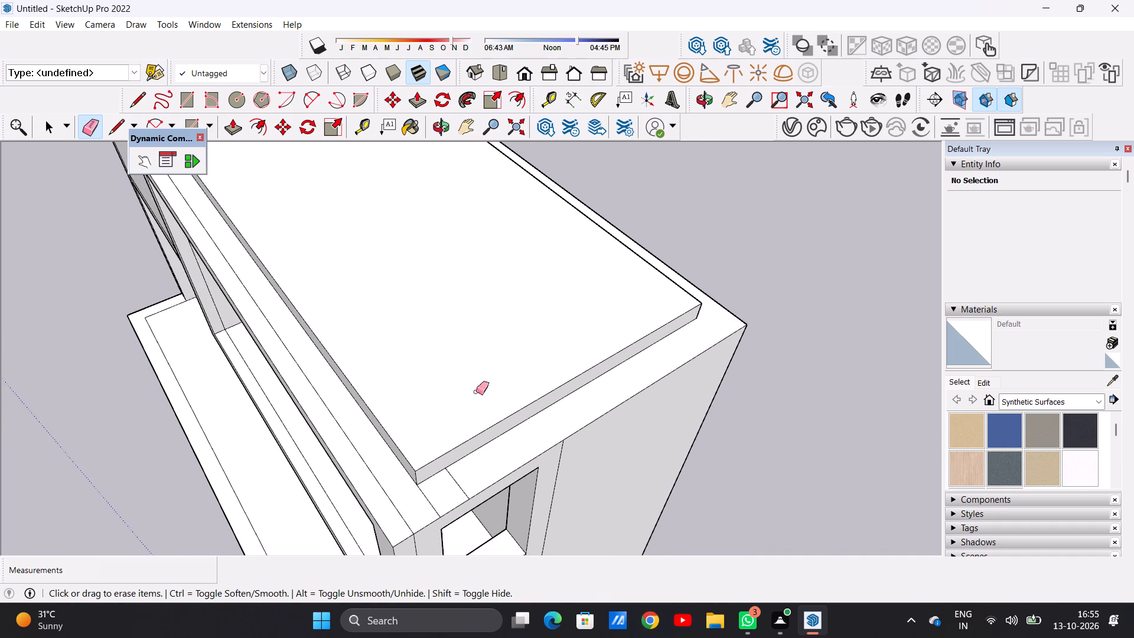
pyautogui.scroll(5, 432, 599)
pyautogui.scroll(12, 436, 508)
pyautogui.press('space')
pyautogui.write('v')
pyautogui.scroll(3, 466, 491)
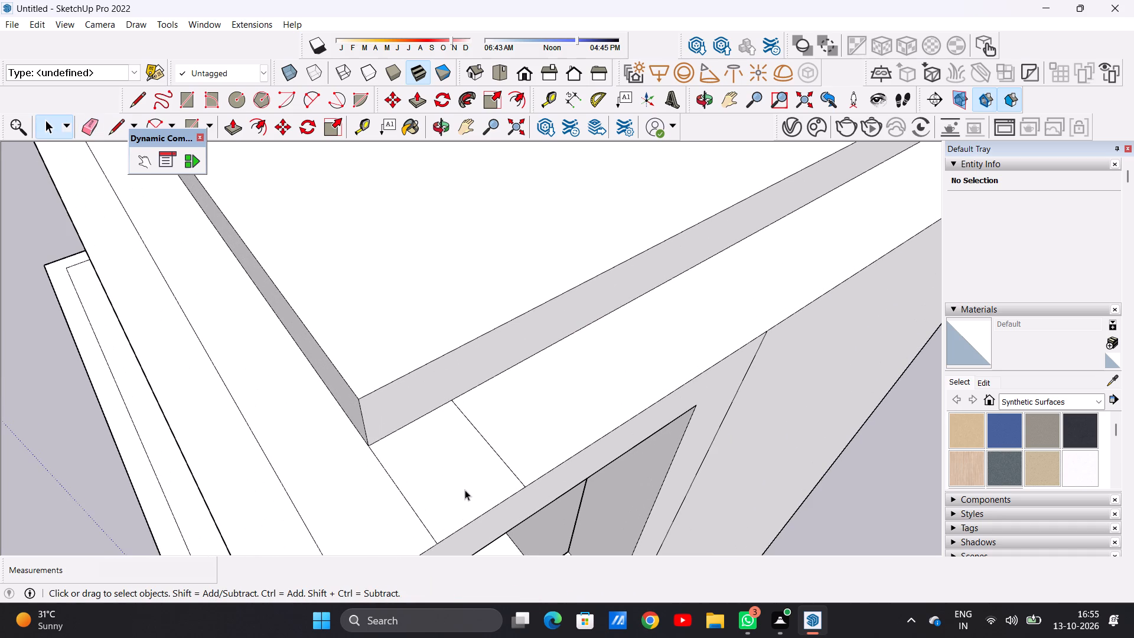
pyautogui.doubleClick(465, 490)
pyautogui.press('m')
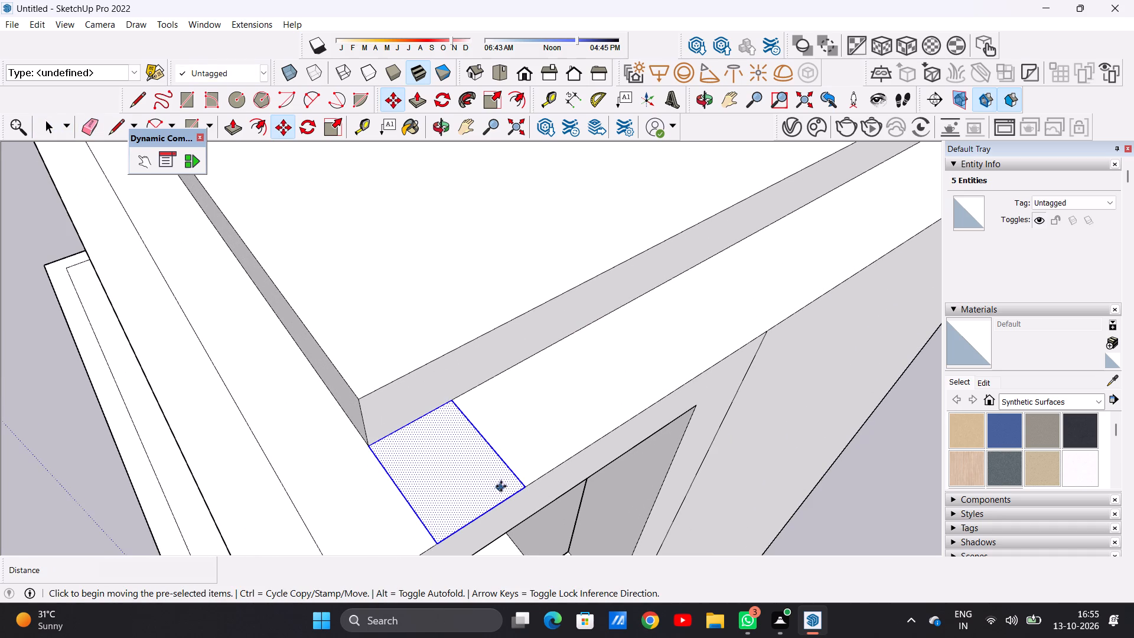
pyautogui.click(522, 483)
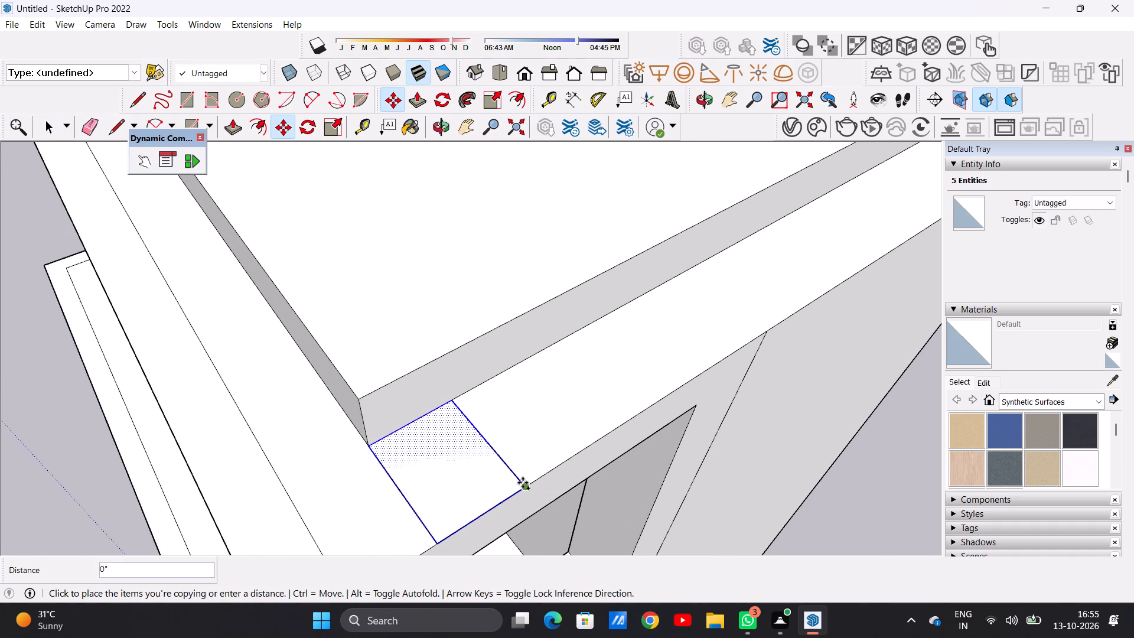
pyautogui.scroll(-10, 568, 427)
pyautogui.scroll(4, 660, 380)
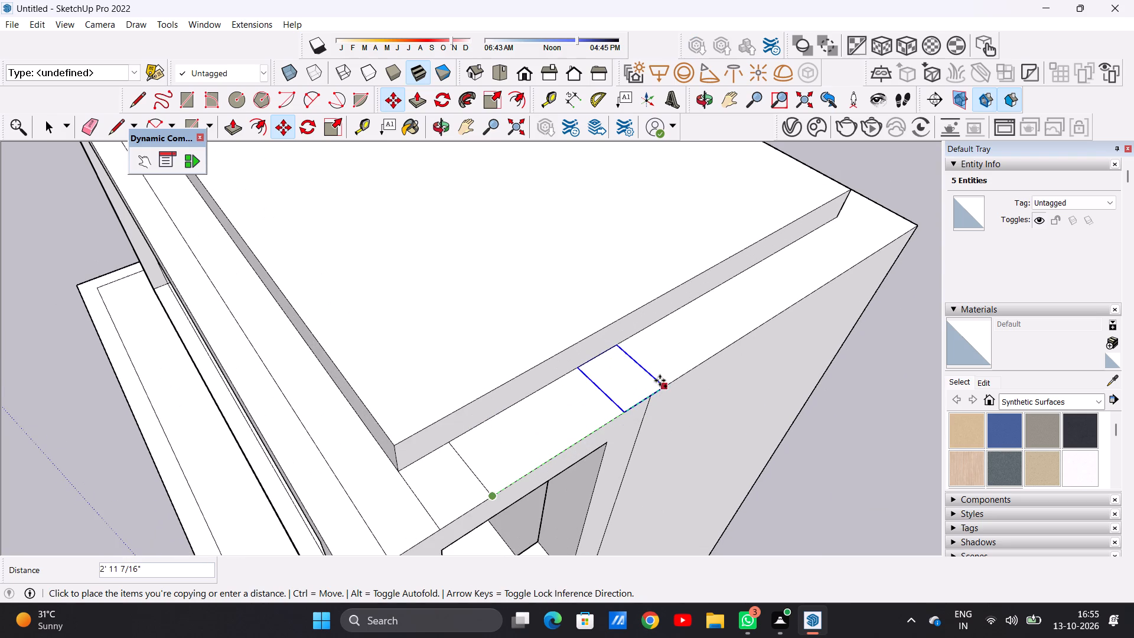
pyautogui.click(689, 370)
pyautogui.press('space')
pyautogui.scroll(-3, 682, 359)
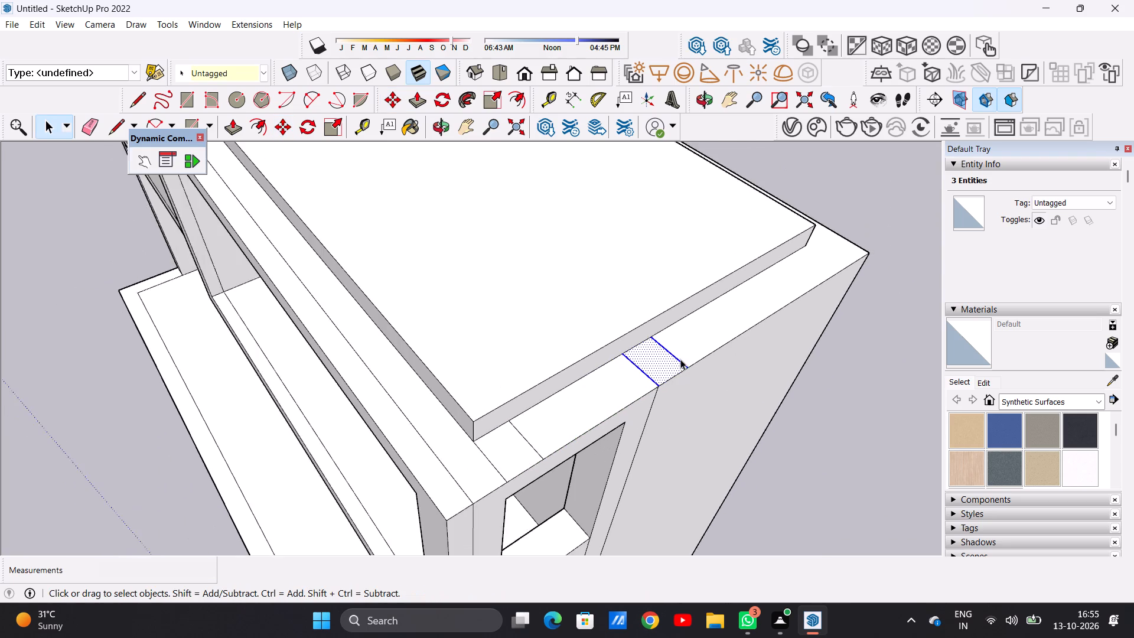
pyautogui.scroll(-5, 680, 359)
pyautogui.click(768, 176)
pyautogui.scroll(-5, 659, 373)
pyautogui.moveTo(635, 415); pyautogui.dragTo(640, 390, button='middle')
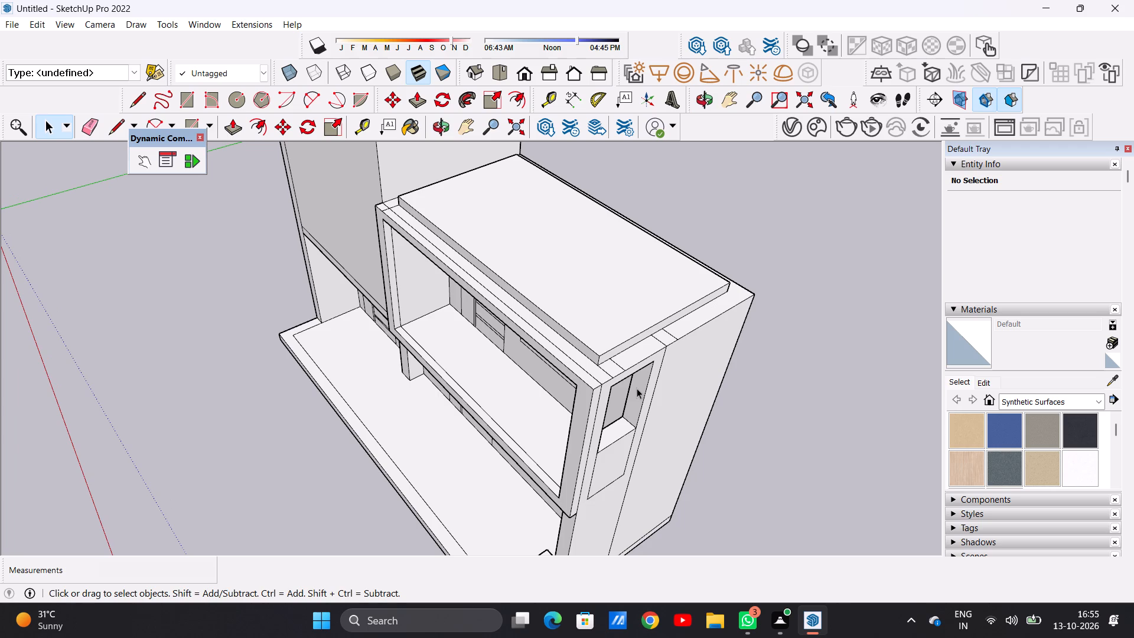
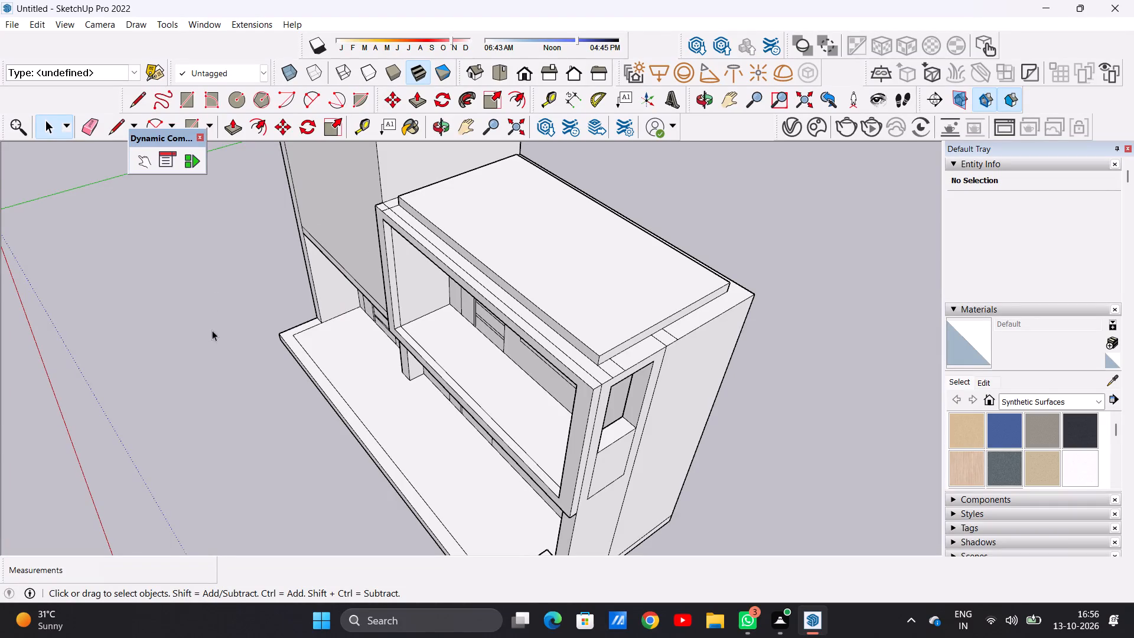
# Examine the house and its upper roof ledge from the front, from the side and from above.
pyautogui.scroll(-11, 230, 375)
pyautogui.scroll(4, 285, 297)
pyautogui.scroll(-1, 285, 297)
pyautogui.moveTo(224, 330); pyautogui.dragTo(380, 278, button='middle')
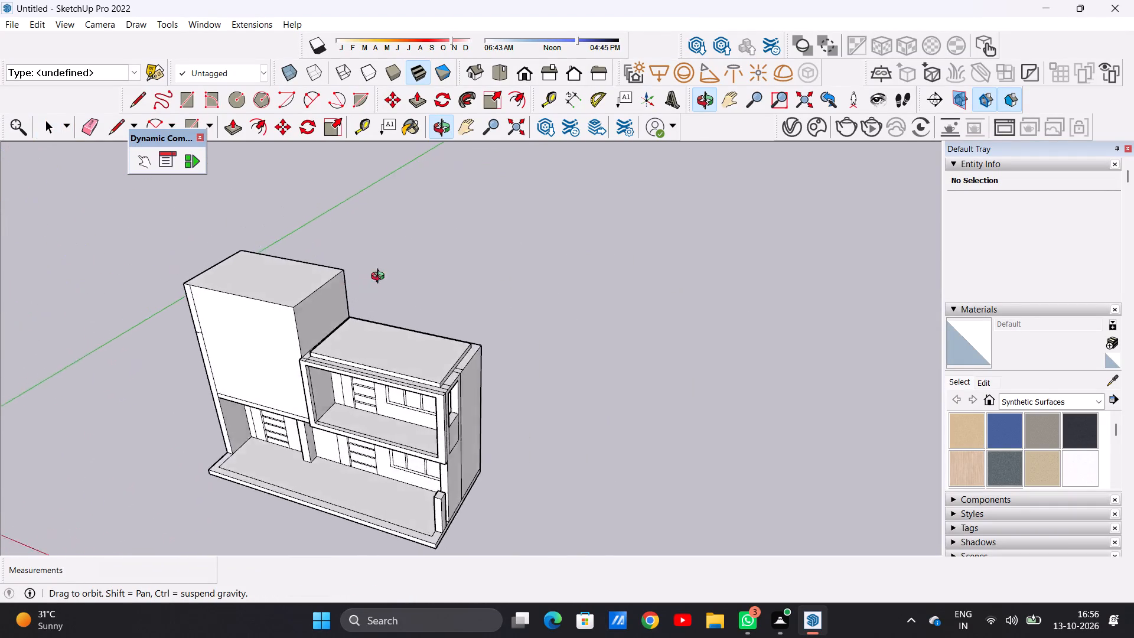
pyautogui.moveTo(380, 278); pyautogui.dragTo(410, 263, button='middle')
pyautogui.scroll(-1, 413, 310)
pyautogui.moveTo(377, 319); pyautogui.dragTo(436, 211, button='middle')
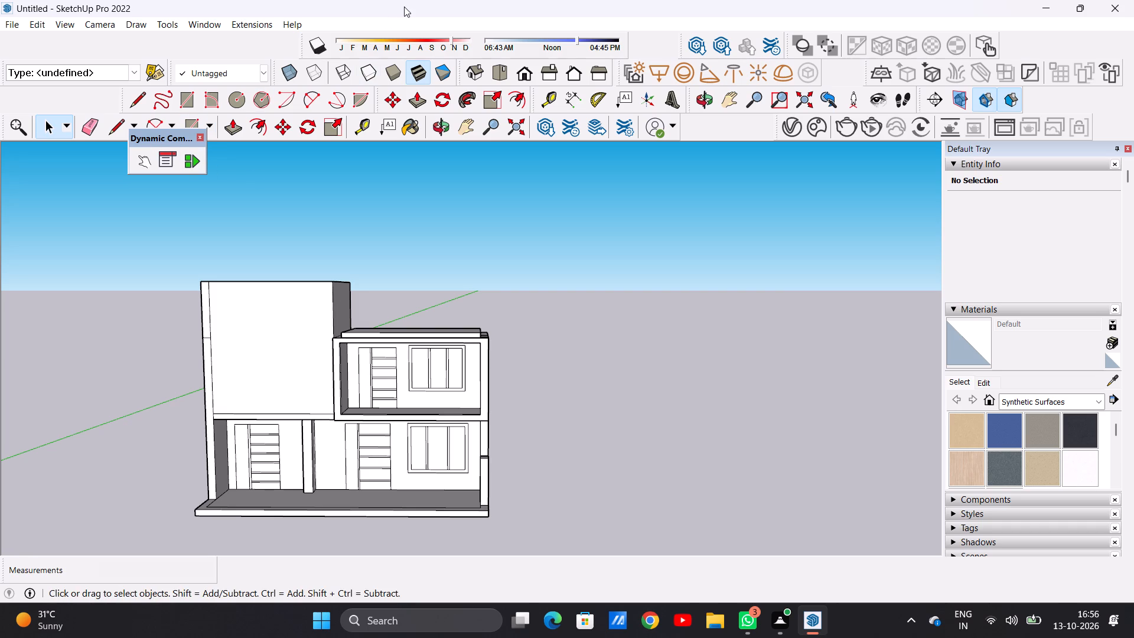
pyautogui.scroll(10, 377, 406)
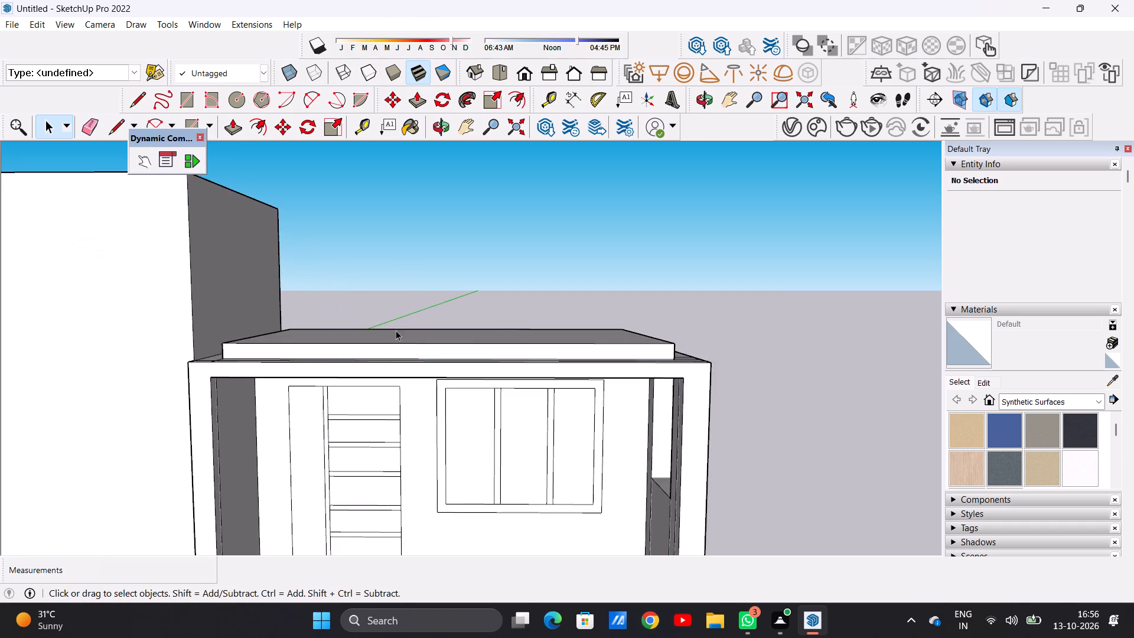
pyautogui.scroll(-11, 395, 330)
pyautogui.moveTo(418, 298); pyautogui.dragTo(291, 480, button='middle')
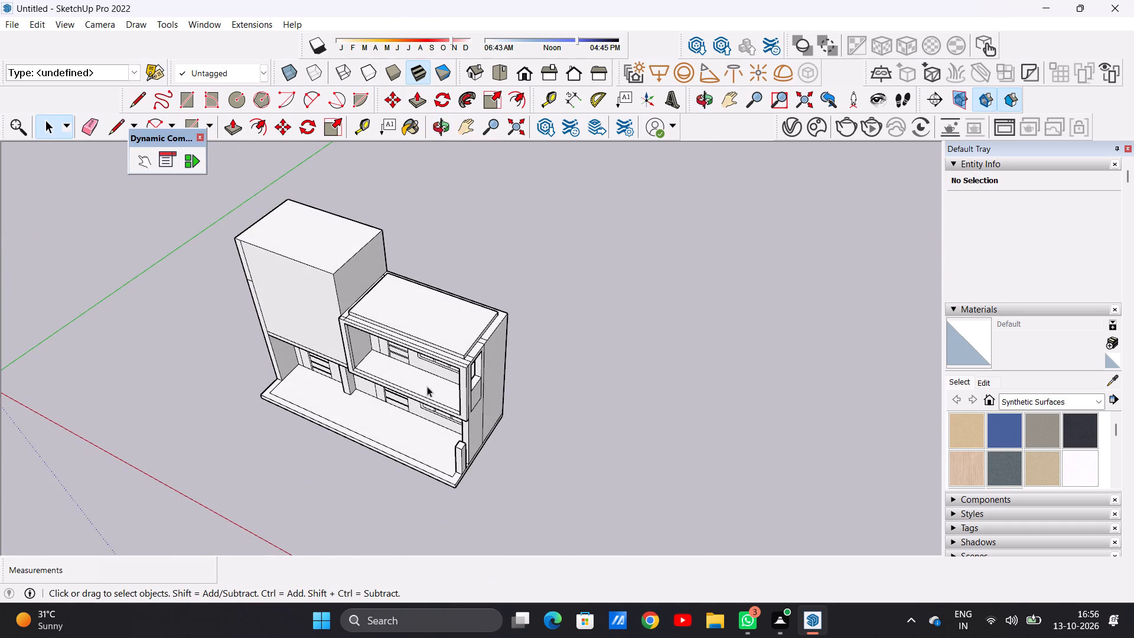
# Push/Pull the L-shaped ledge face along the rear and outer side of the upper roof slab up by 8'.
pyautogui.scroll(13, 442, 362)
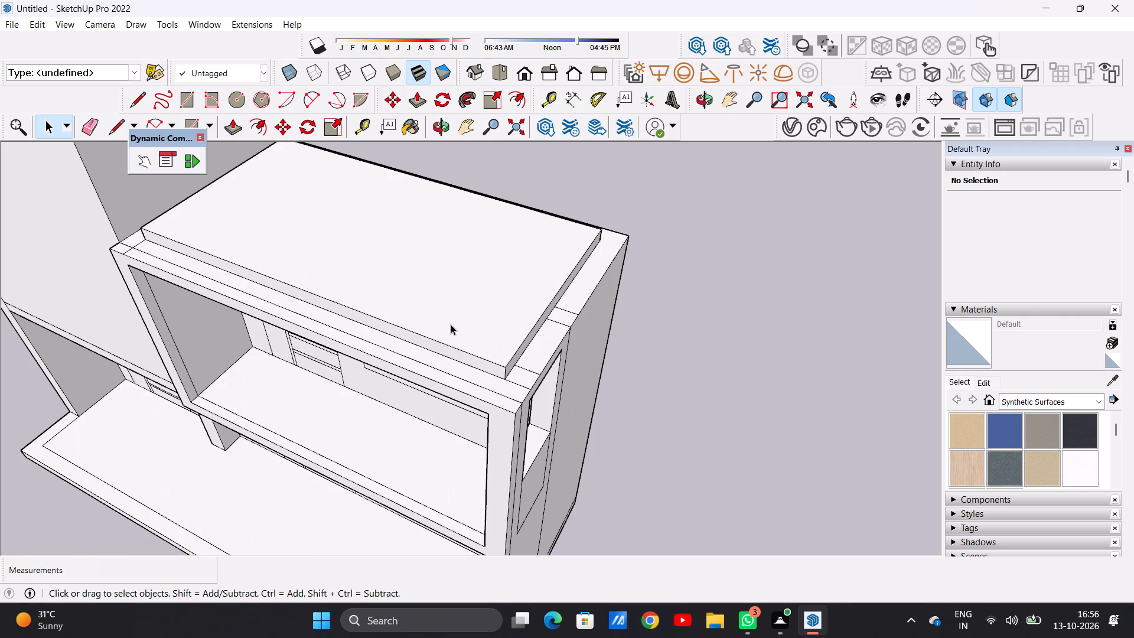
pyautogui.press('p')
pyautogui.scroll(4, 578, 285)
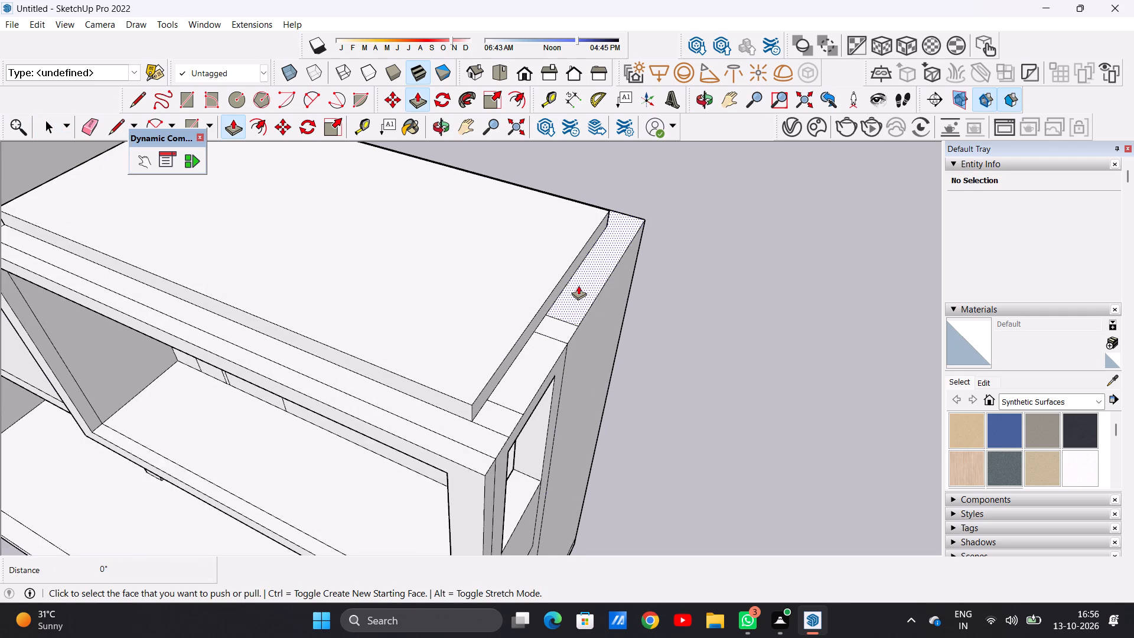
pyautogui.click(578, 285)
pyautogui.scroll(-5, 614, 219)
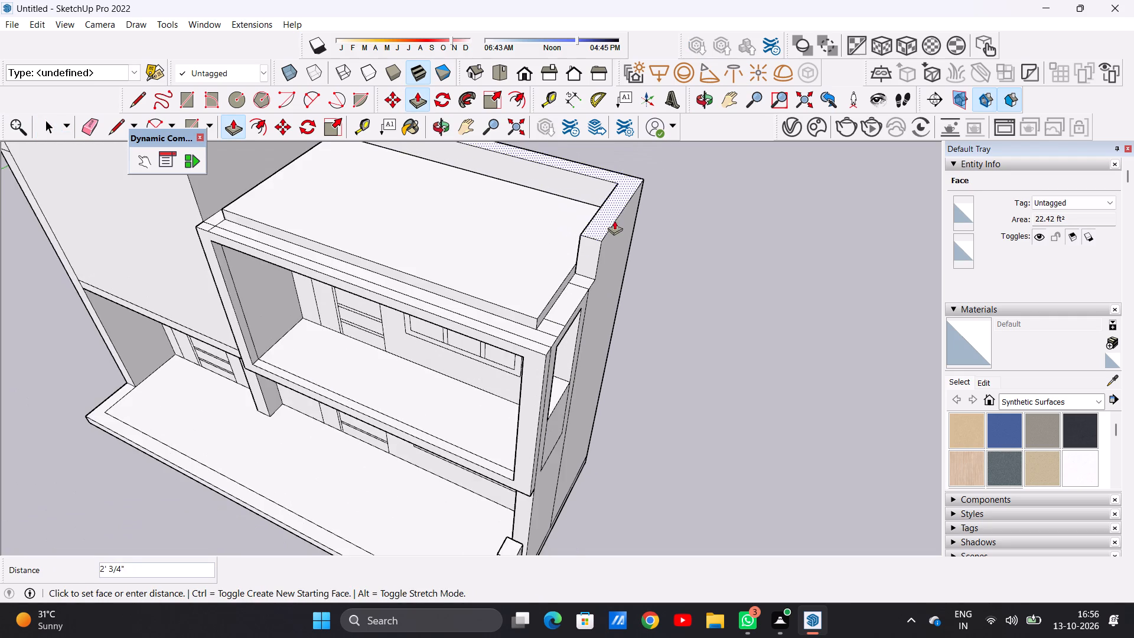
pyautogui.scroll(-3, 614, 220)
pyautogui.scroll(1, 614, 223)
pyautogui.scroll(-5, 614, 223)
pyautogui.moveTo(595, 216); pyautogui.dragTo(598, 147, button='middle')
pyautogui.scroll(-3, 599, 196)
pyautogui.scroll(2, 599, 196)
pyautogui.scroll(-4, 599, 196)
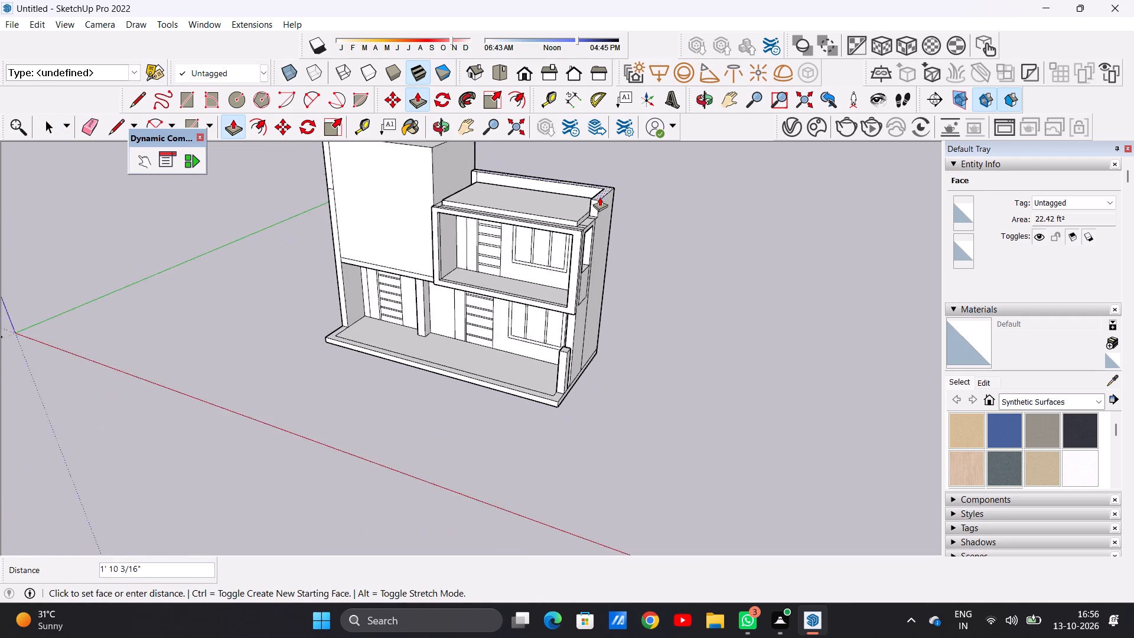
pyautogui.scroll(-5, 599, 197)
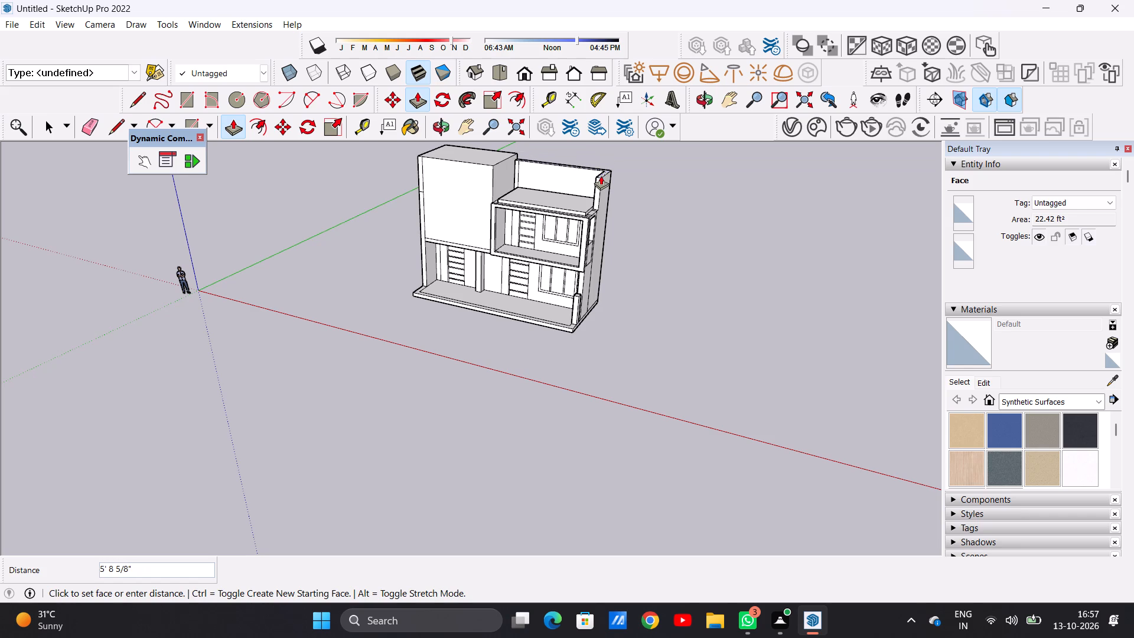
pyautogui.moveTo(592, 187); pyautogui.dragTo(674, 153, button='middle')
pyautogui.scroll(6, 581, 172)
pyautogui.scroll(-1, 581, 172)
pyautogui.scroll(3, 581, 172)
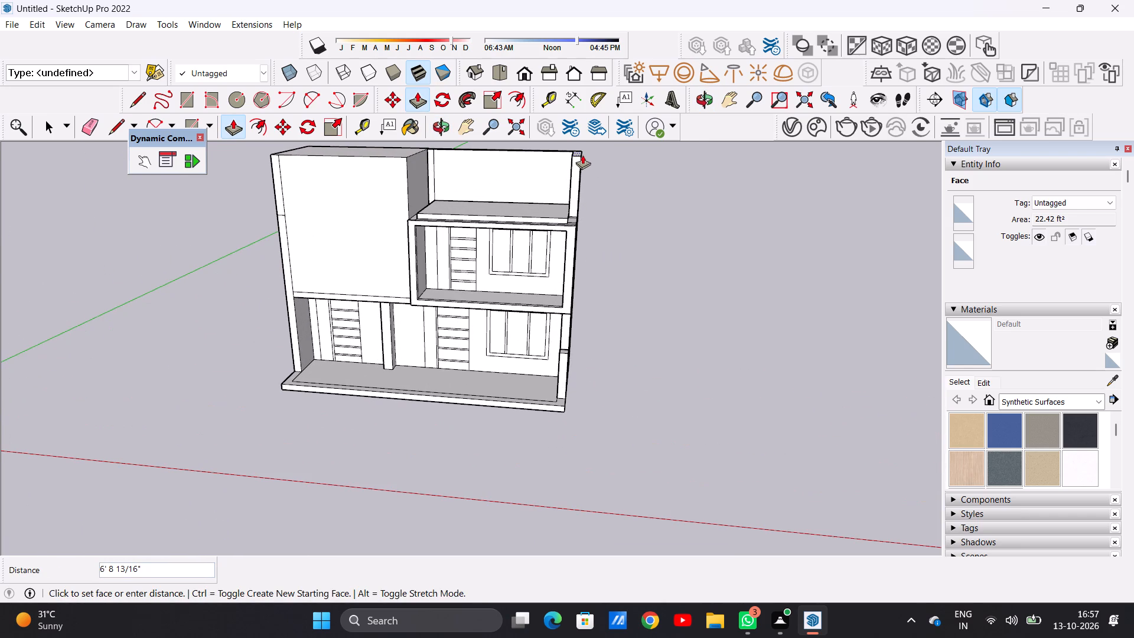
pyautogui.write("8'")
pyautogui.press('Return')
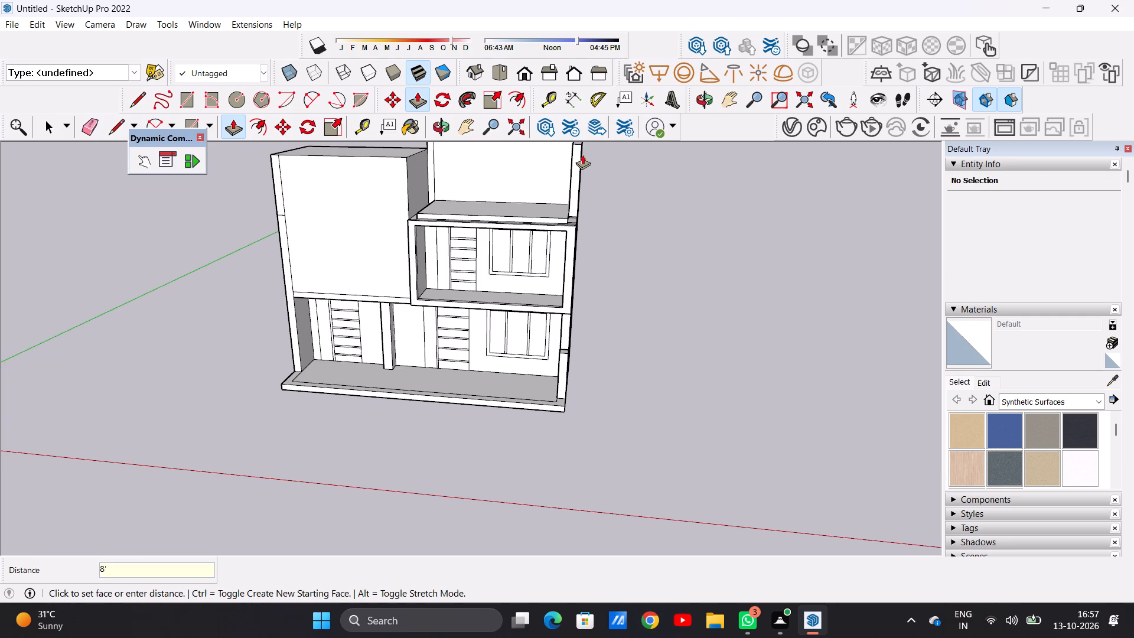
pyautogui.press('space')
# Push/Pull the top face of the tall front block up by about 5' 10".
pyautogui.scroll(-10, 455, 320)
pyautogui.scroll(2, 402, 216)
pyautogui.scroll(-1, 402, 217)
pyautogui.scroll(1, 402, 219)
pyautogui.scroll(3, 449, 276)
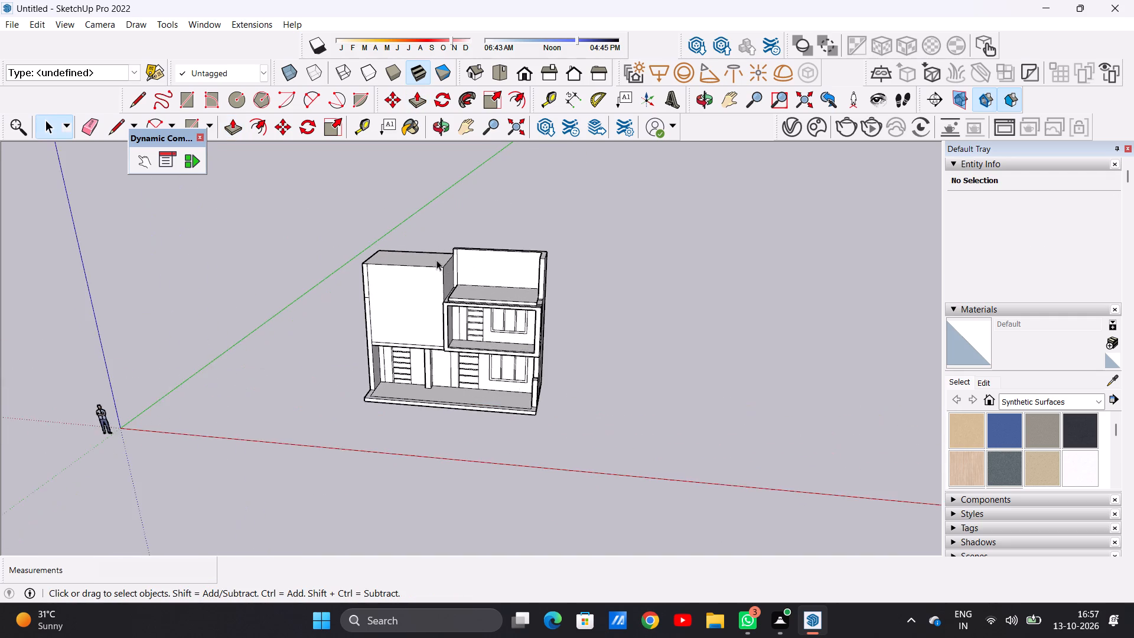
pyautogui.scroll(4, 432, 253)
pyautogui.press('p')
pyautogui.scroll(4, 428, 258)
pyautogui.click(428, 258)
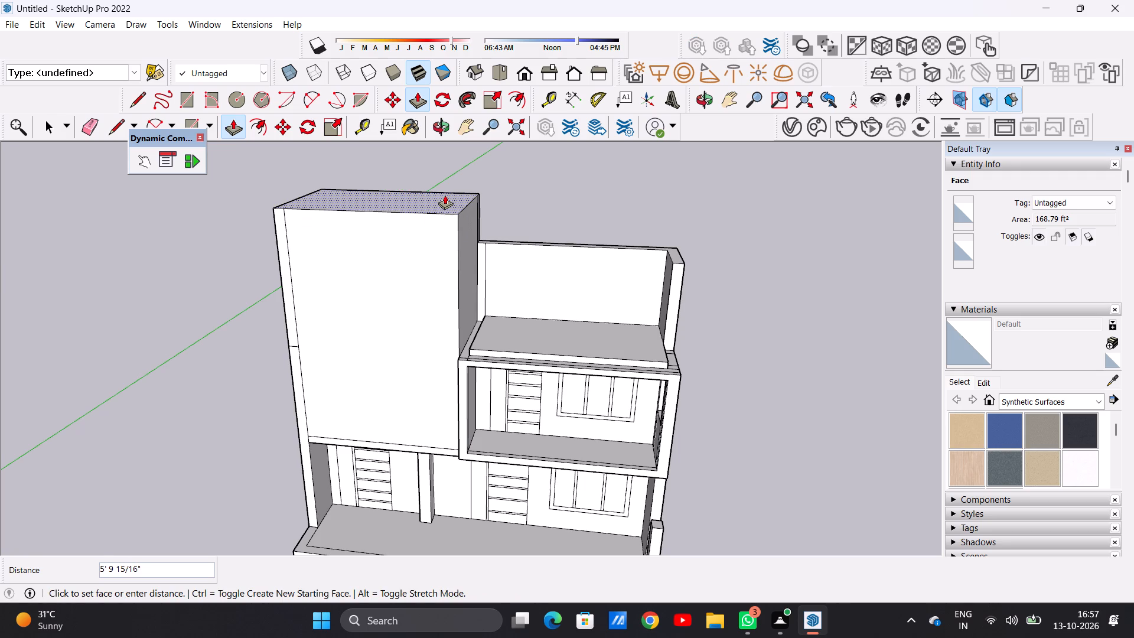
pyautogui.click(445, 195)
pyautogui.press('space')
# Push/Pull the ledge strip between the tall block and the upper roof slab up 8', level with the rear wall.
pyautogui.scroll(-5, 449, 332)
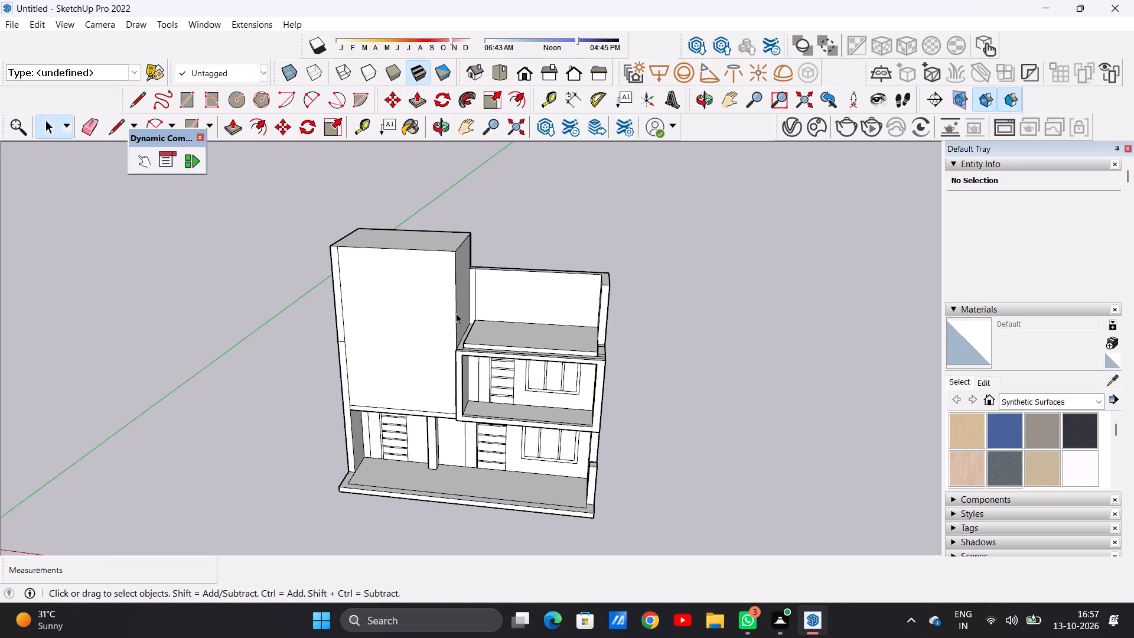
pyautogui.moveTo(456, 311); pyautogui.dragTo(461, 285, button='middle')
pyautogui.scroll(3, 526, 323)
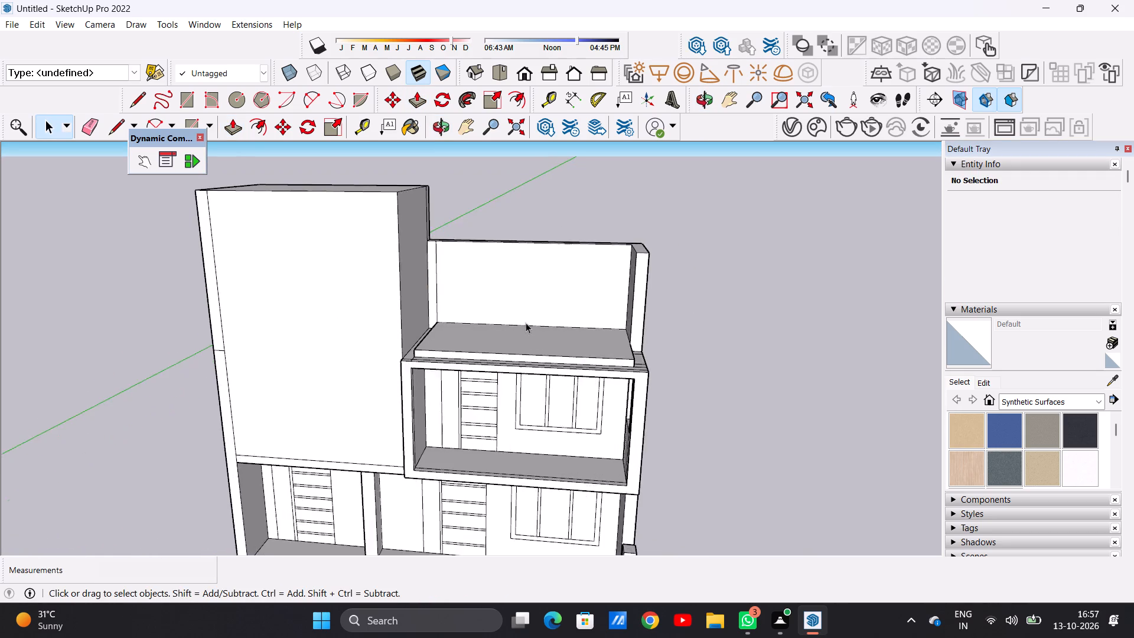
pyautogui.scroll(7, 526, 323)
pyautogui.moveTo(402, 253); pyautogui.dragTo(433, 310, button='middle')
pyautogui.scroll(-8, 418, 259)
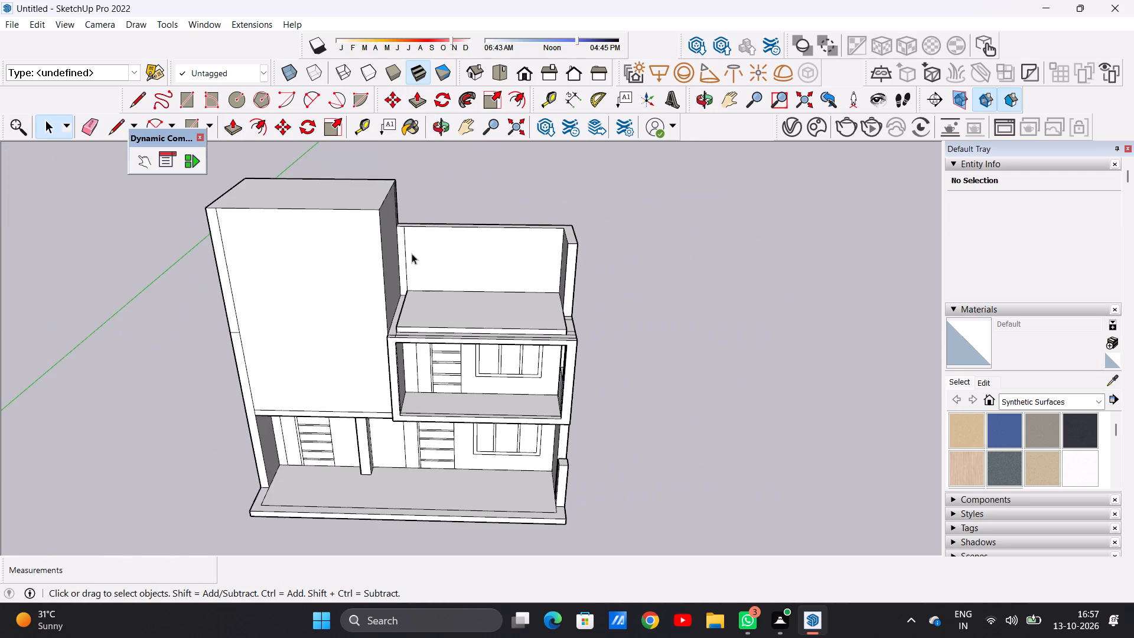
pyautogui.scroll(8, 405, 276)
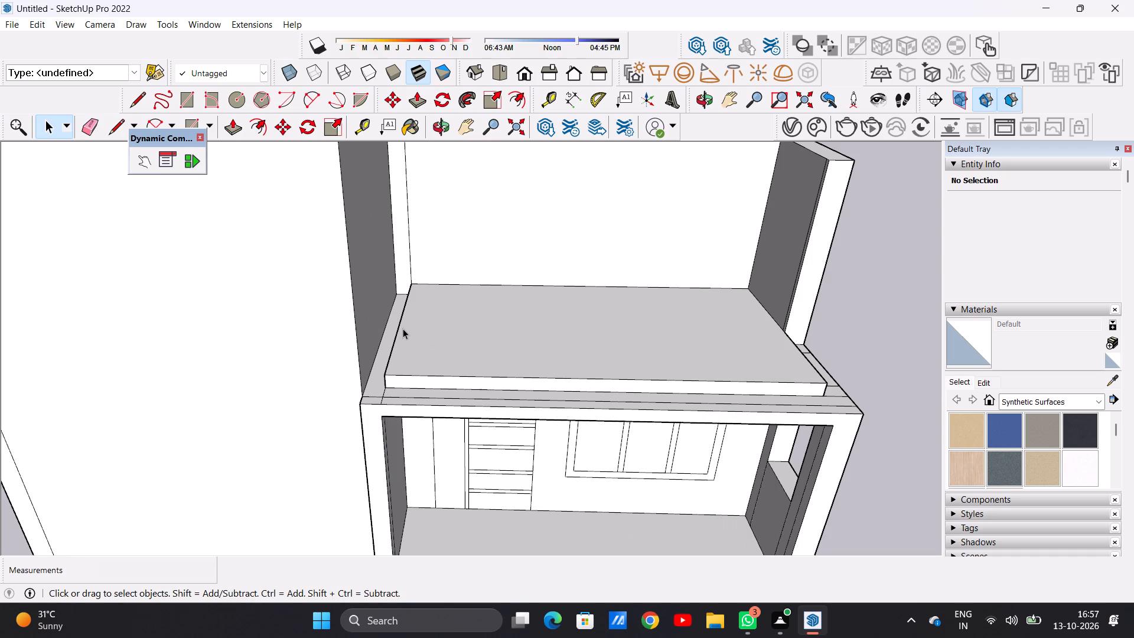
pyautogui.press('p')
pyautogui.scroll(4, 386, 343)
pyautogui.click(386, 343)
pyautogui.scroll(-2, 379, 300)
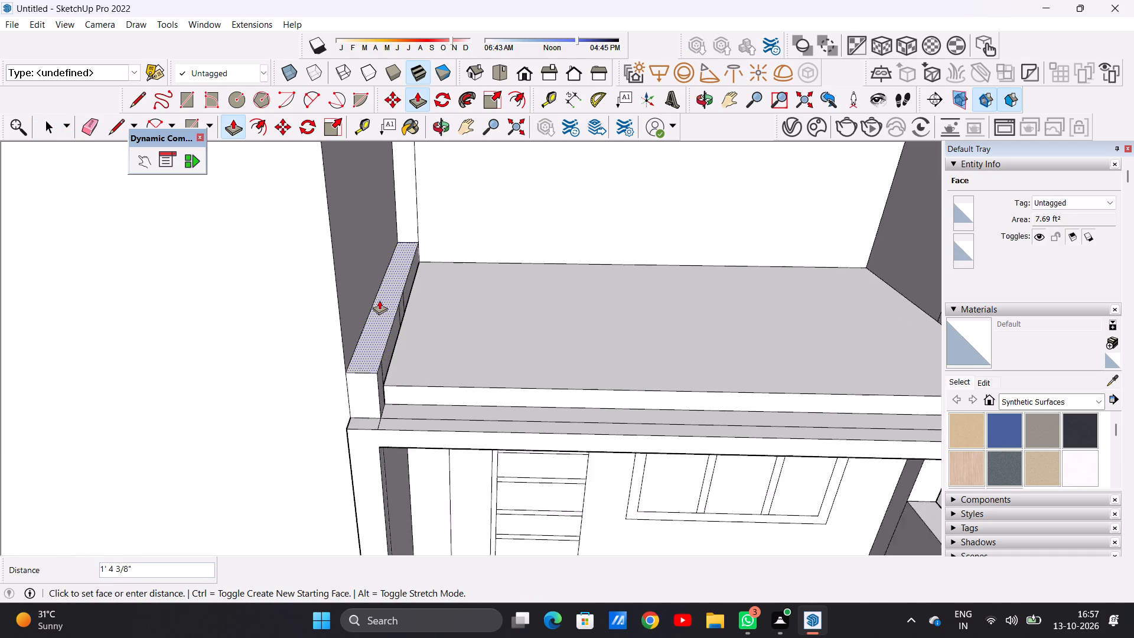
pyautogui.scroll(-3, 379, 300)
pyautogui.scroll(1, 379, 301)
pyautogui.scroll(-9, 379, 301)
pyautogui.scroll(9, 399, 223)
pyautogui.scroll(-1, 382, 210)
pyautogui.scroll(1, 382, 210)
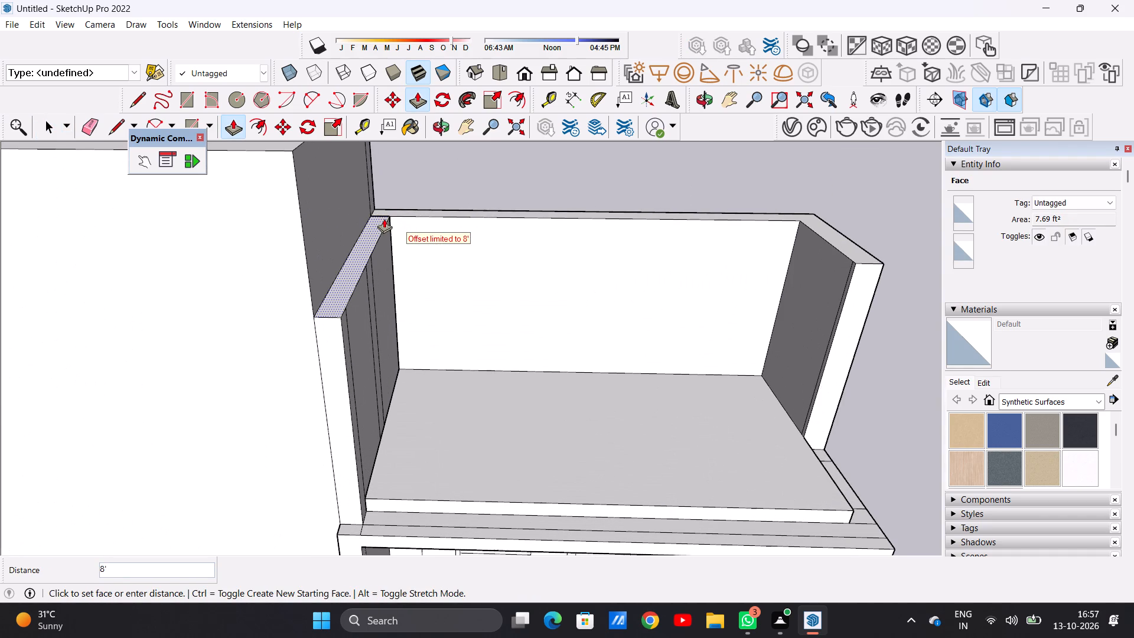
pyautogui.click(387, 216)
pyautogui.press('space')
# Erase the two vertical lines on the inner face of the new wall beside the tall block.
pyautogui.scroll(-7, 462, 261)
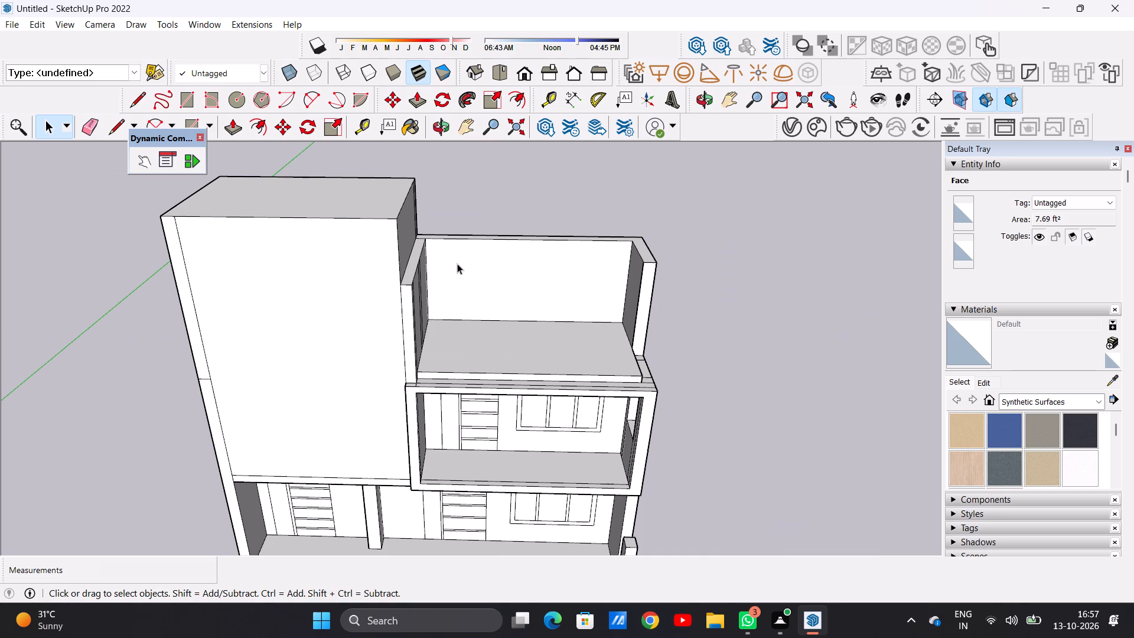
pyautogui.scroll(-1, 448, 252)
pyautogui.moveTo(510, 295); pyautogui.dragTo(485, 201, button='middle')
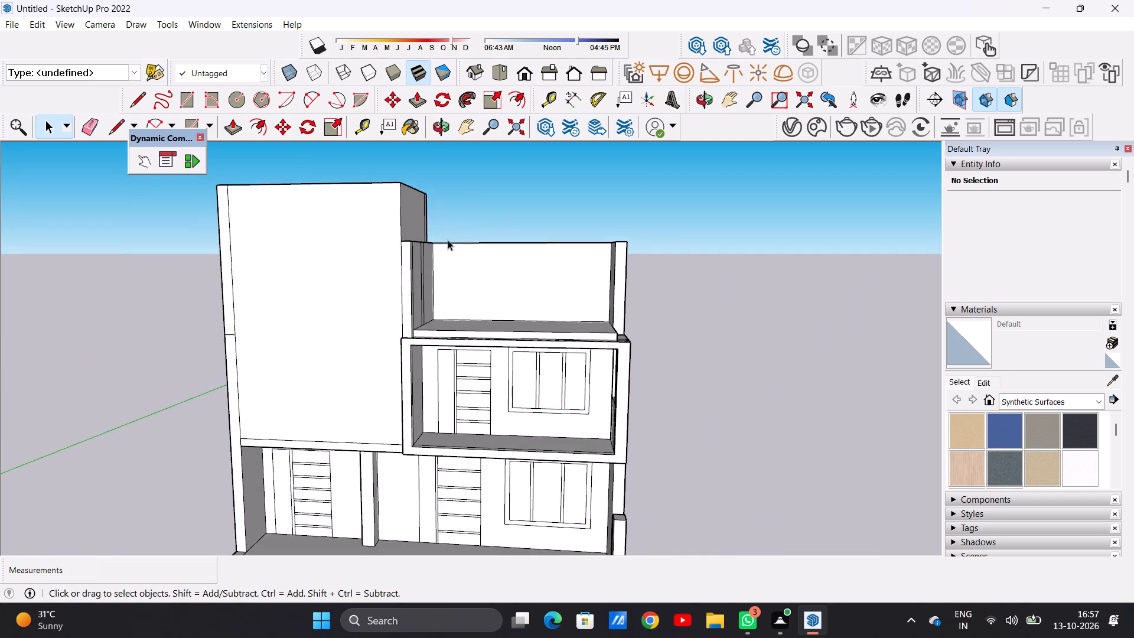
pyautogui.scroll(5, 443, 275)
pyautogui.moveTo(448, 275); pyautogui.dragTo(354, 411, button='middle')
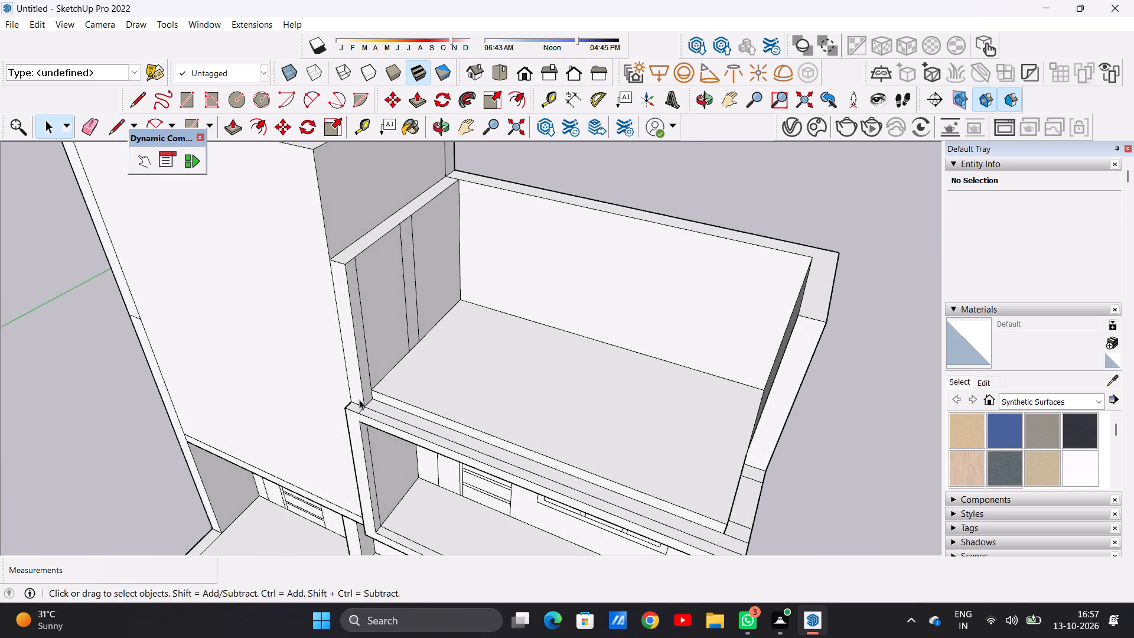
pyautogui.scroll(-4, 465, 321)
pyautogui.scroll(7, 432, 304)
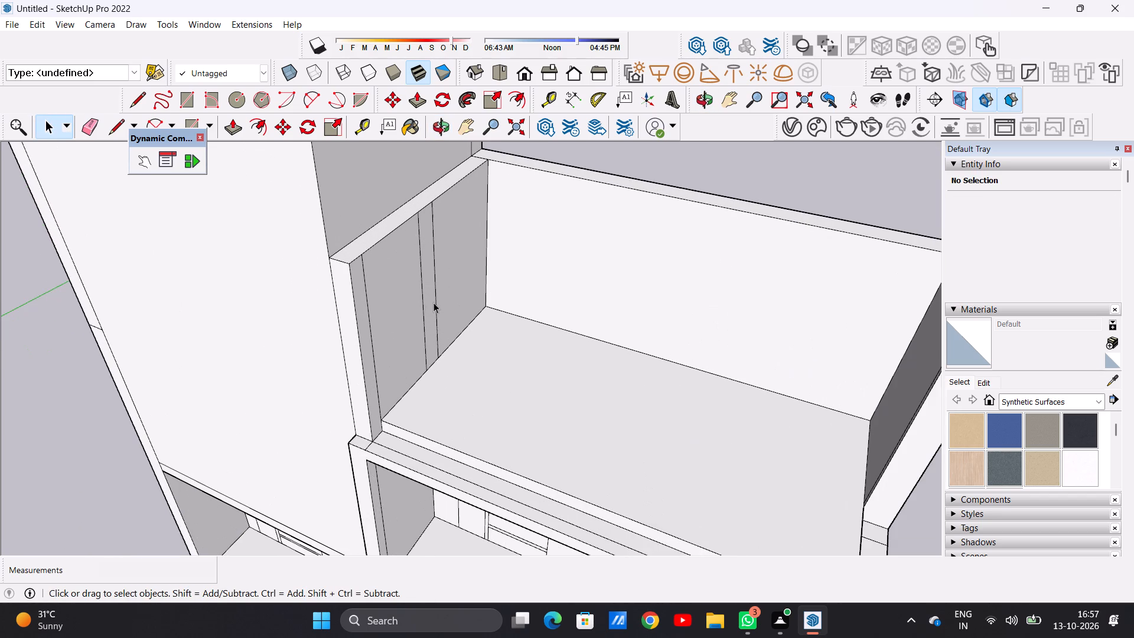
pyautogui.scroll(-10, 484, 354)
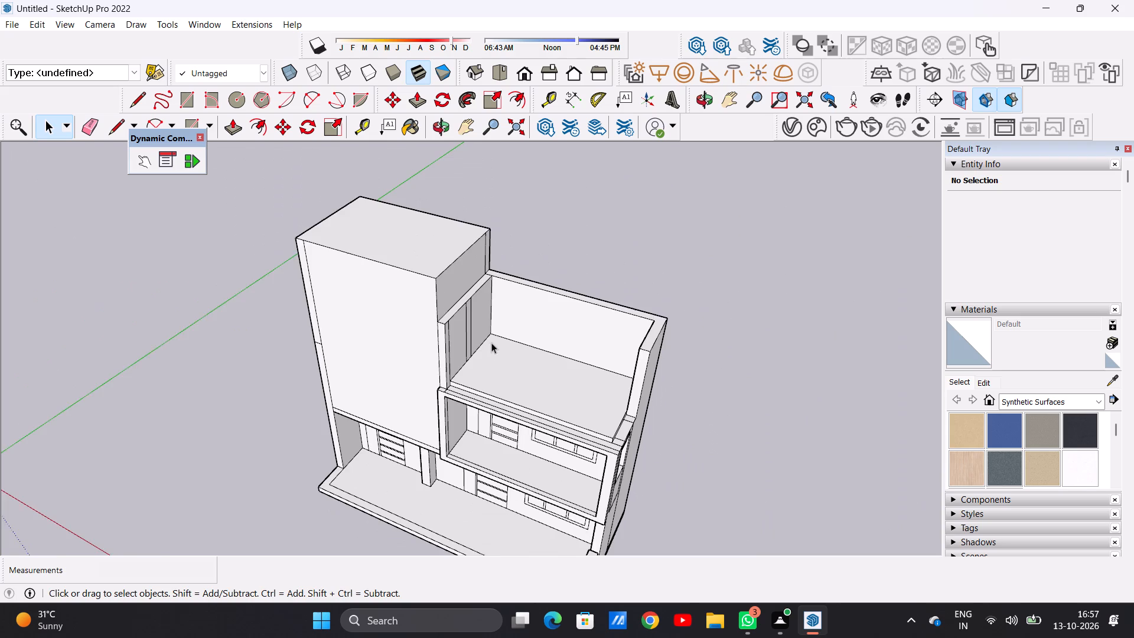
pyautogui.scroll(-1, 491, 343)
pyautogui.scroll(3, 469, 330)
pyautogui.scroll(-1, 469, 332)
pyautogui.scroll(3, 469, 332)
pyautogui.scroll(-1, 472, 356)
pyautogui.scroll(6, 472, 356)
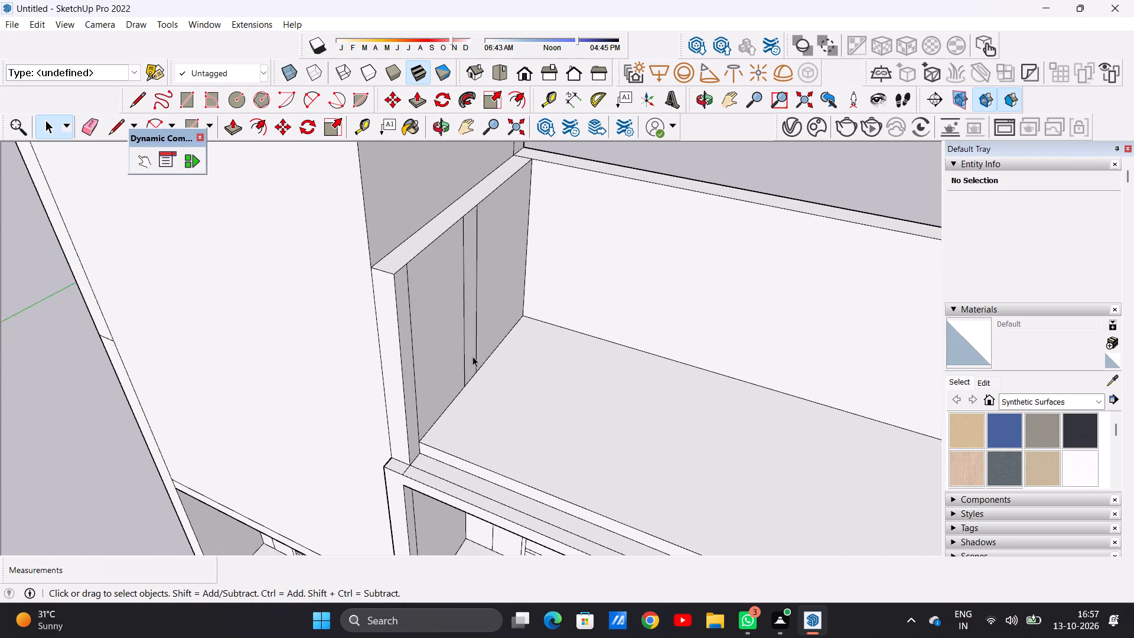
pyautogui.scroll(1, 472, 356)
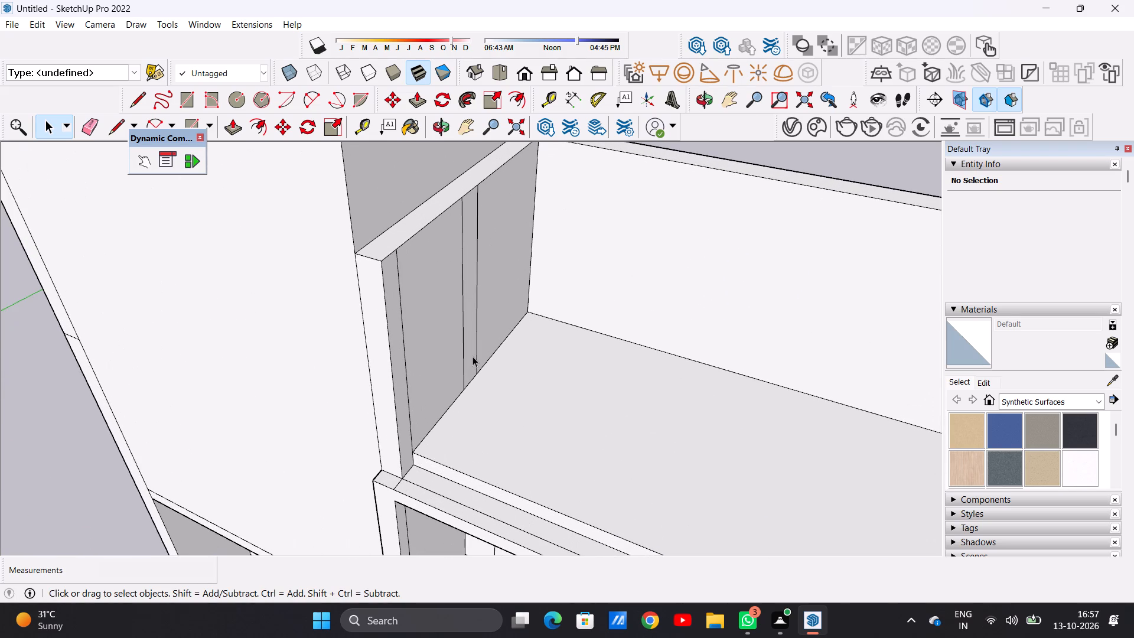
pyautogui.press('space')
pyautogui.write('e')
pyautogui.scroll(4, 450, 359)
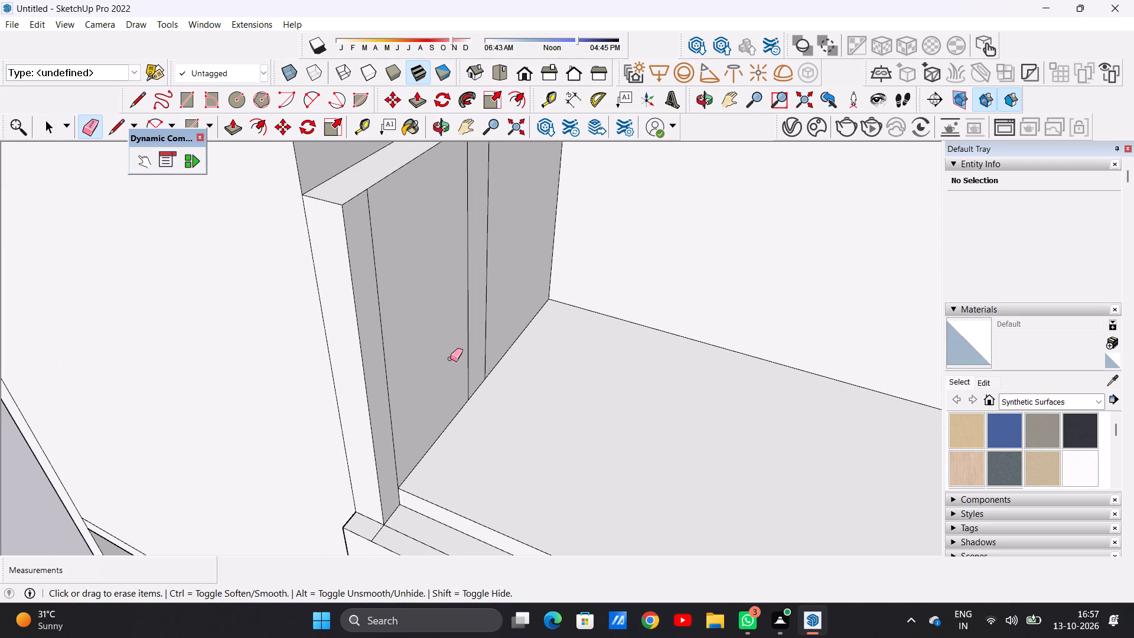
pyautogui.moveTo(455, 325); pyautogui.dragTo(485, 287)
pyautogui.moveTo(482, 301); pyautogui.dragTo(488, 293)
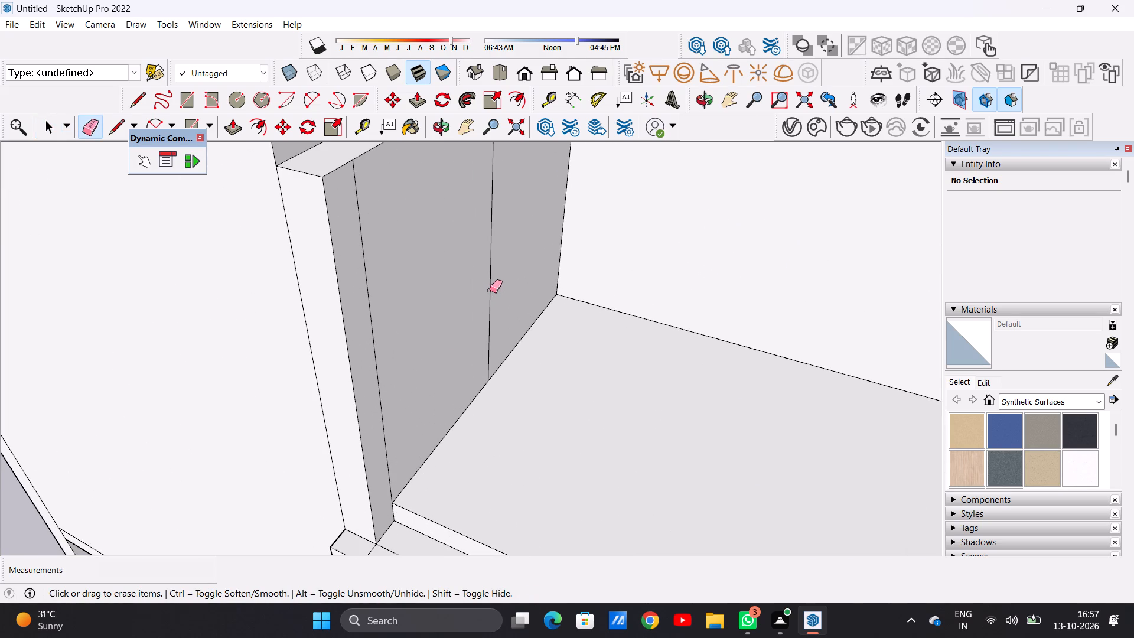
pyautogui.moveTo(491, 290); pyautogui.dragTo(498, 285)
pyautogui.press('space')
# Examine the raised walls around the upper roof slab and the side ledge from the front, side and above.
pyautogui.scroll(-3, 436, 363)
pyautogui.scroll(1, 436, 363)
pyautogui.scroll(-12, 398, 350)
pyautogui.moveTo(393, 345); pyautogui.dragTo(542, 314, button='middle')
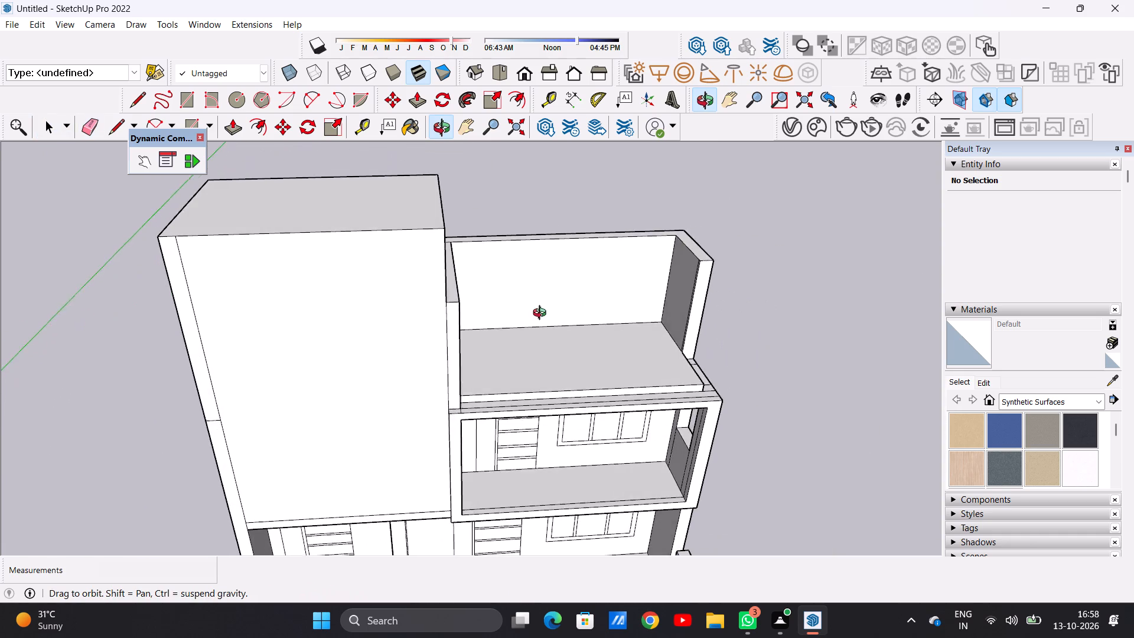
pyautogui.moveTo(542, 314); pyautogui.dragTo(459, 309, button='middle')
pyautogui.scroll(4, 711, 411)
pyautogui.moveTo(673, 421); pyautogui.dragTo(670, 421, button='middle')
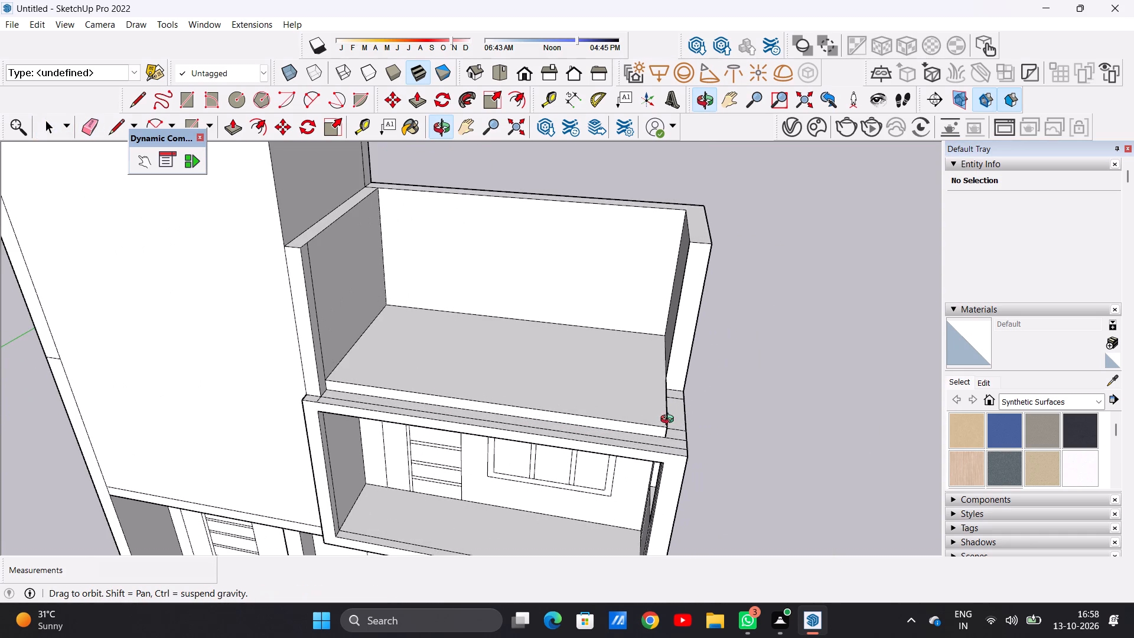
pyautogui.moveTo(670, 421); pyautogui.dragTo(506, 425, button='middle')
pyautogui.scroll(1, 506, 425)
pyautogui.scroll(-4, 523, 349)
pyautogui.scroll(5, 552, 409)
pyautogui.scroll(-1, 566, 422)
pyautogui.scroll(4, 566, 422)
pyautogui.scroll(-14, 566, 422)
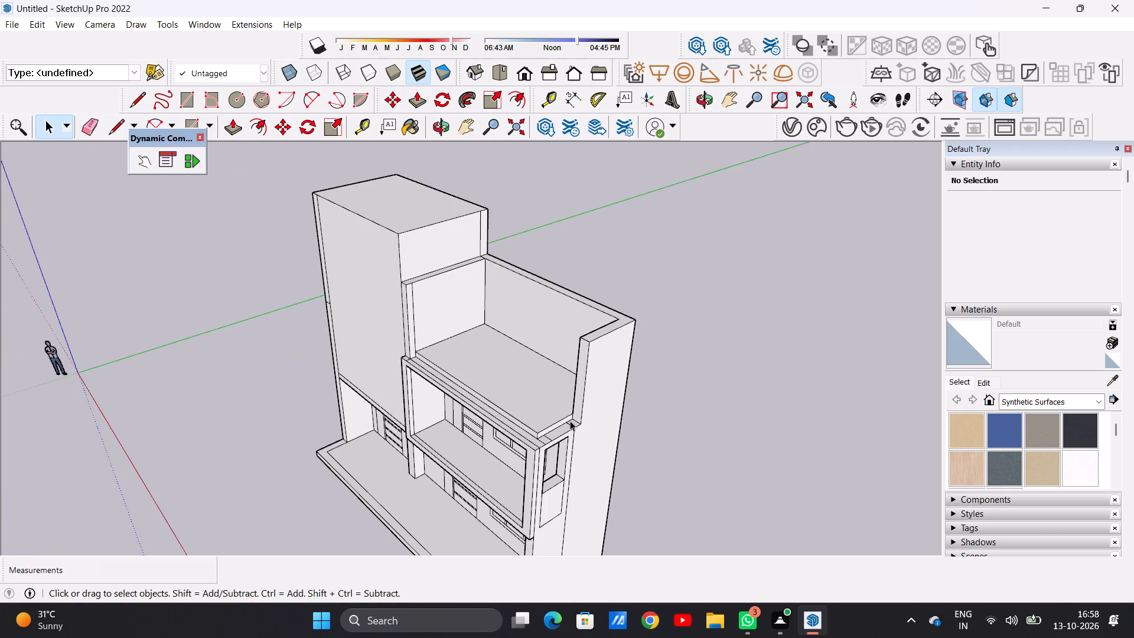
pyautogui.moveTo(582, 395); pyautogui.dragTo(624, 320, button='middle')
pyautogui.scroll(1, 614, 283)
pyautogui.scroll(-1, 614, 283)
pyautogui.scroll(1, 615, 283)
pyautogui.scroll(-1, 617, 284)
pyautogui.scroll(4, 631, 285)
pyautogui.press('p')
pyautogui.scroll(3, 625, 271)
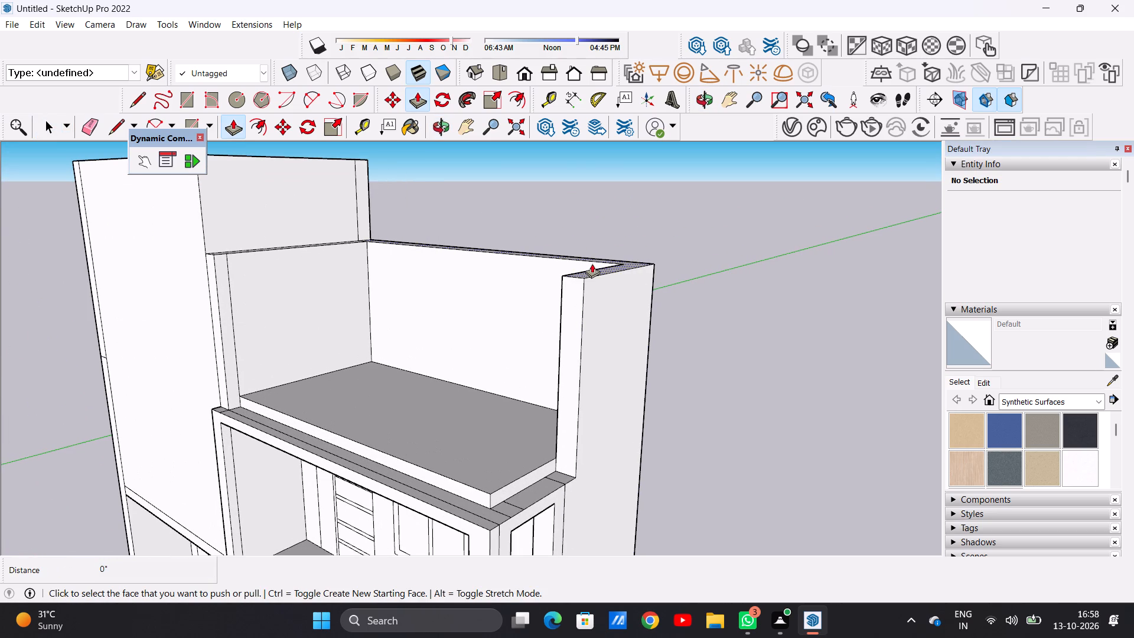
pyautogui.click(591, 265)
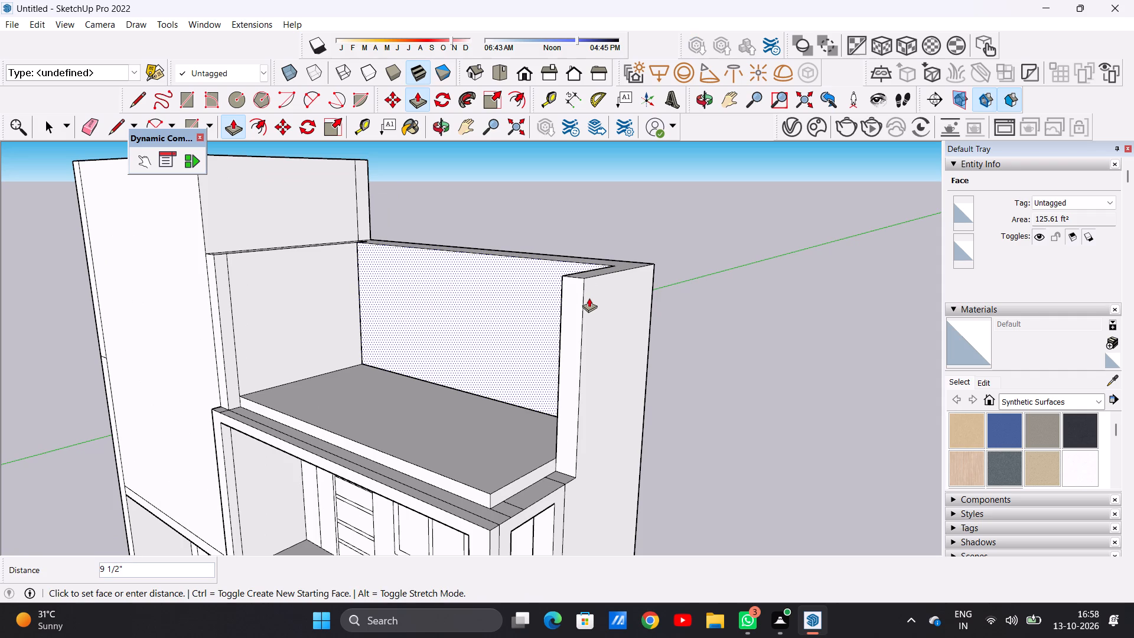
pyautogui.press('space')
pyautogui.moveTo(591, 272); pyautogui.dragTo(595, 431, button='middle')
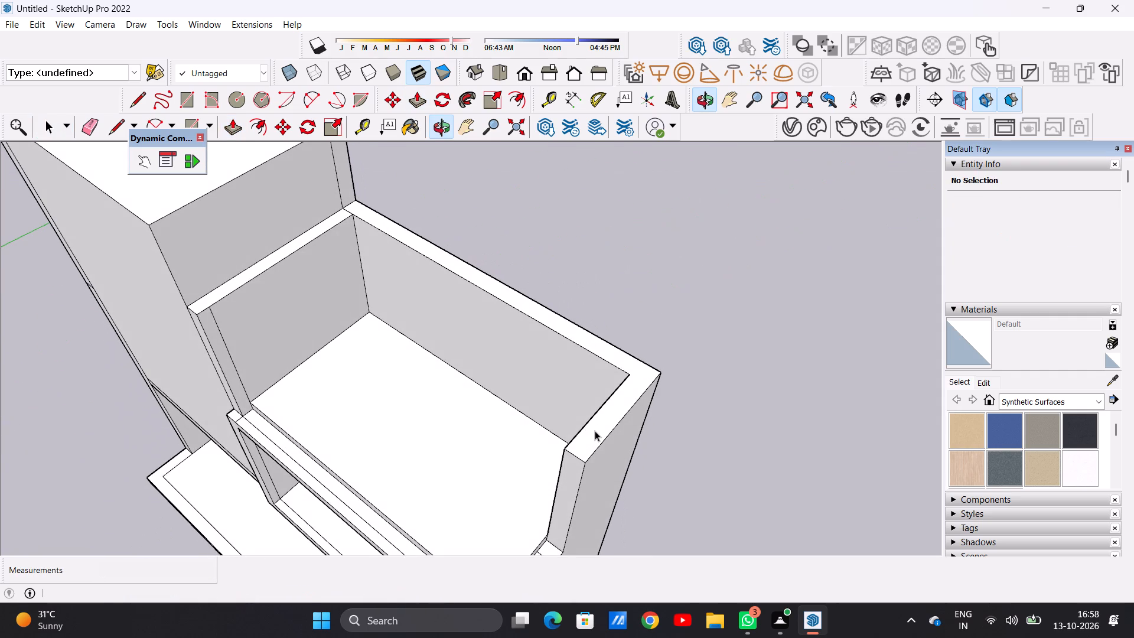
# Push/Pull the L-shaped top face of the rear and side walls around the upper slab down by 2' 11 1/2".
pyautogui.press('p')
pyautogui.click(583, 434)
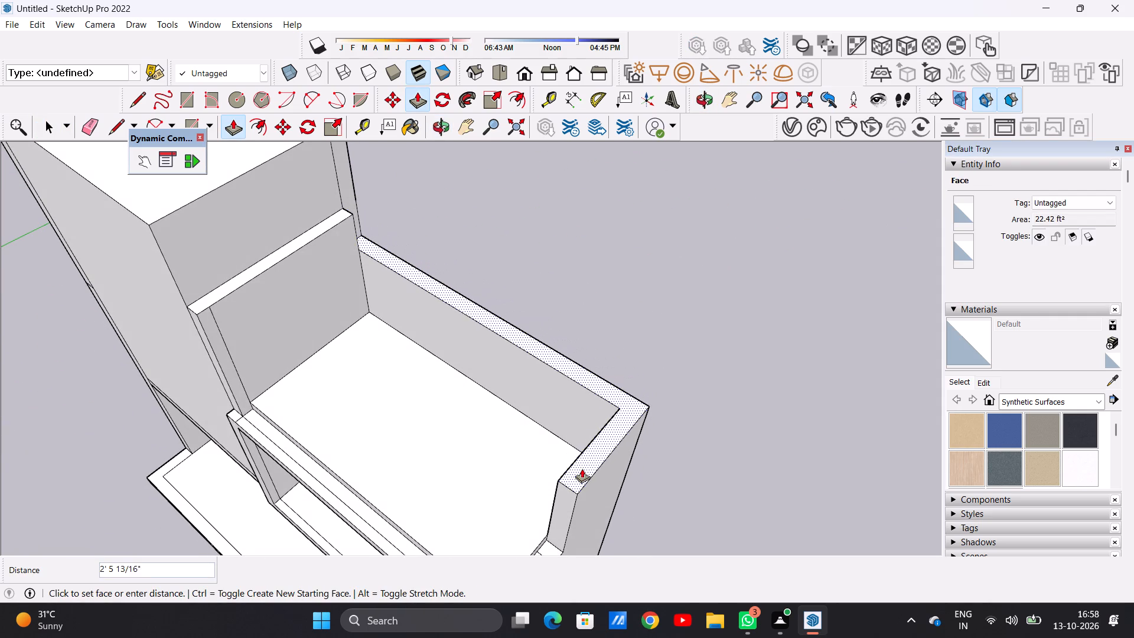
pyautogui.click(581, 474)
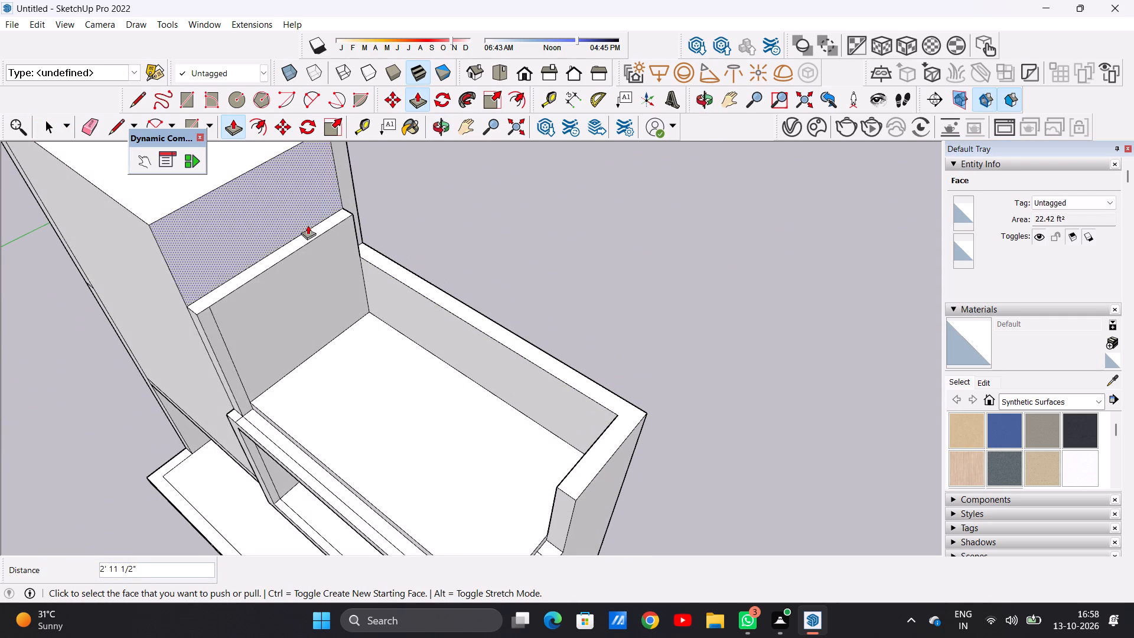
# Push/Pull the top of the wall beside the tall block down 2' 11 1/2", level with the rear wall.
pyautogui.scroll(6, 307, 233)
pyautogui.click(301, 235)
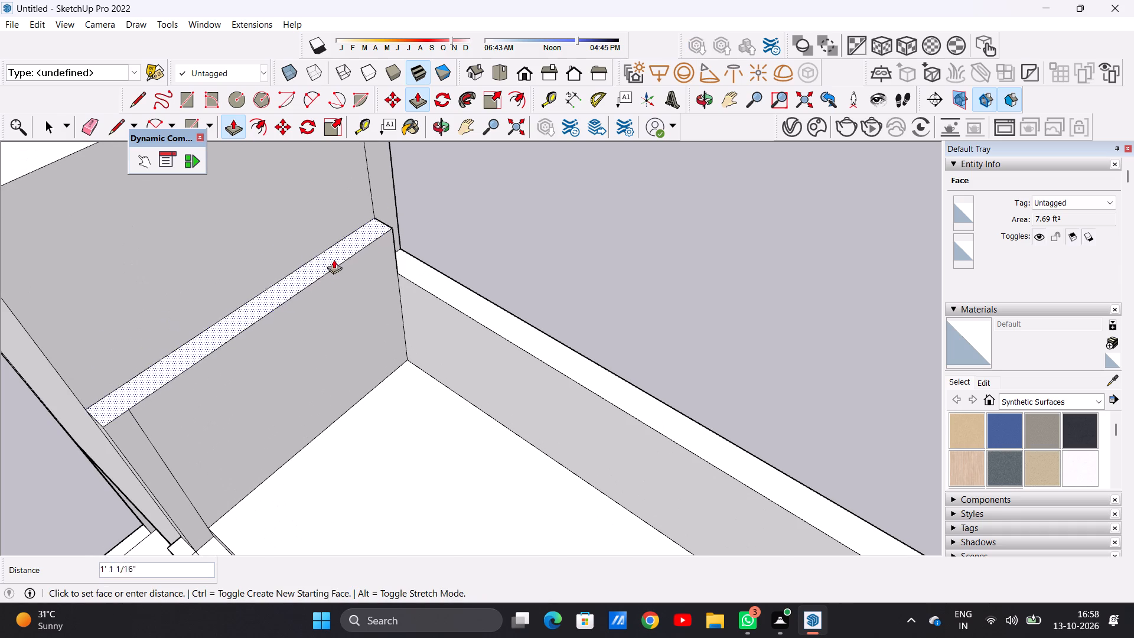
pyautogui.click(396, 269)
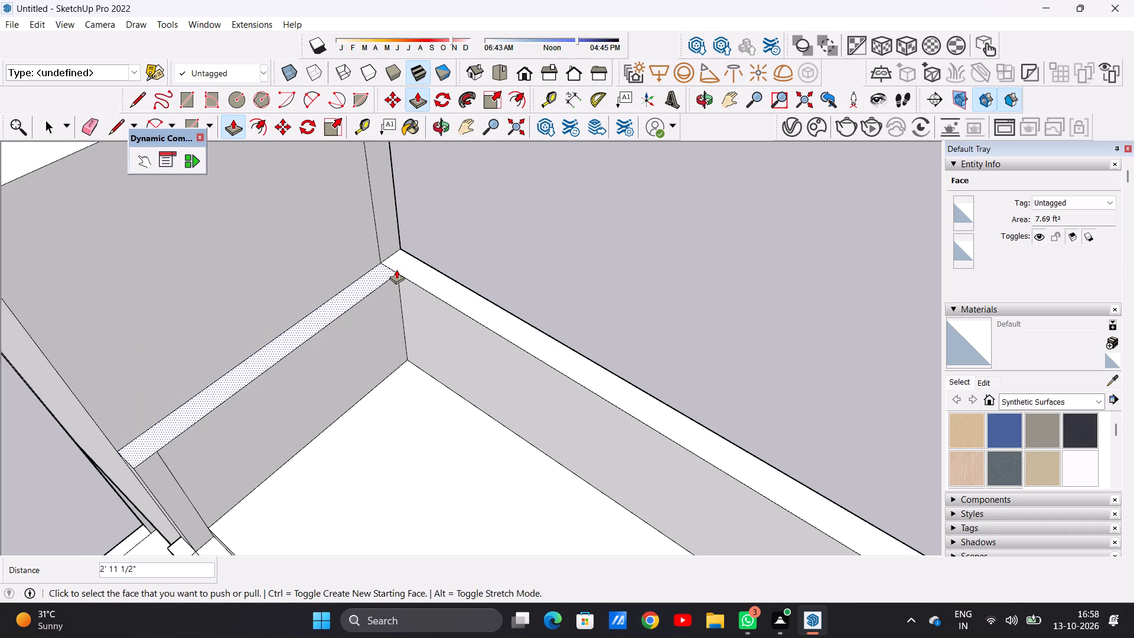
pyautogui.press('space')
# Push/Pull the small ledge face at the front end of the side wall up about 8' 5" into a post.
pyautogui.scroll(-12, 459, 309)
pyautogui.moveTo(341, 417); pyautogui.dragTo(496, 269, button='middle')
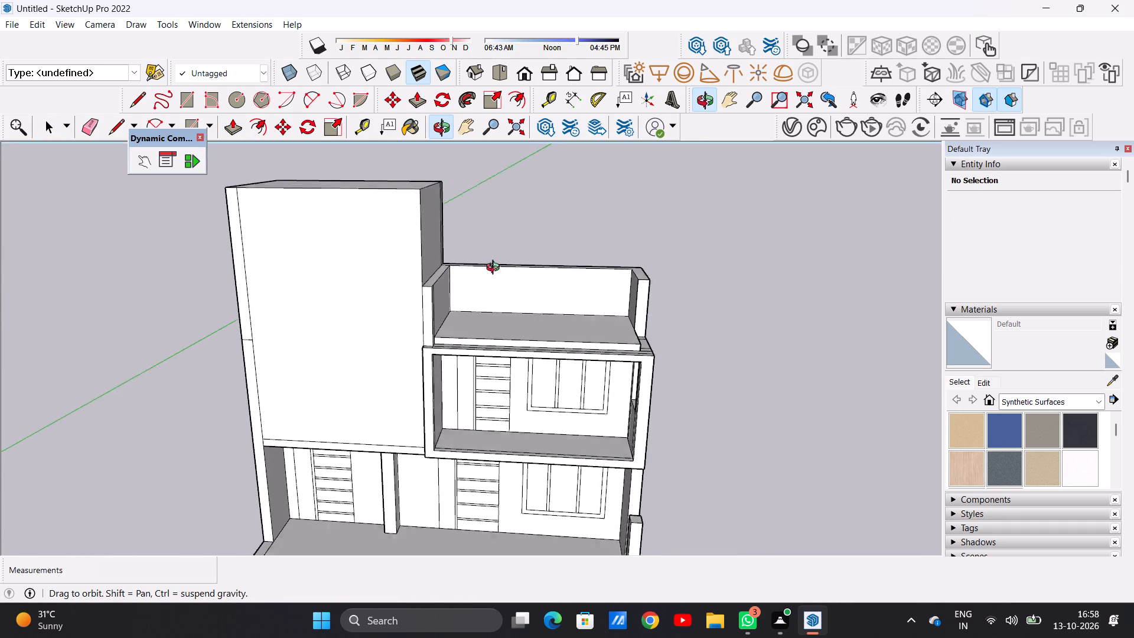
pyautogui.moveTo(496, 269); pyautogui.dragTo(471, 215, button='middle')
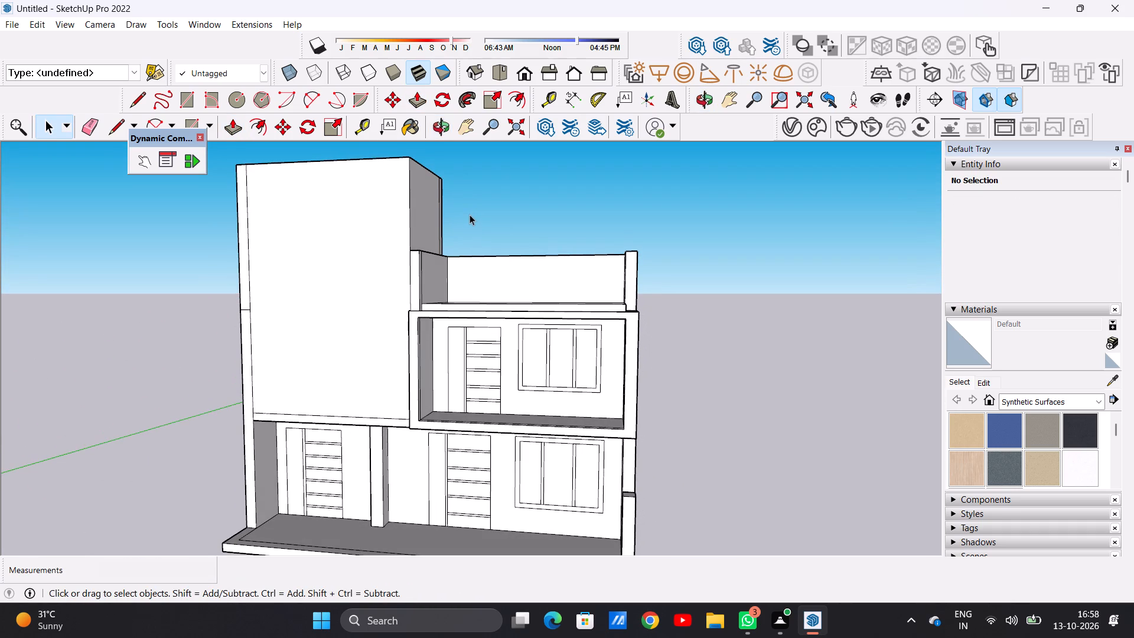
pyautogui.scroll(-3, 436, 290)
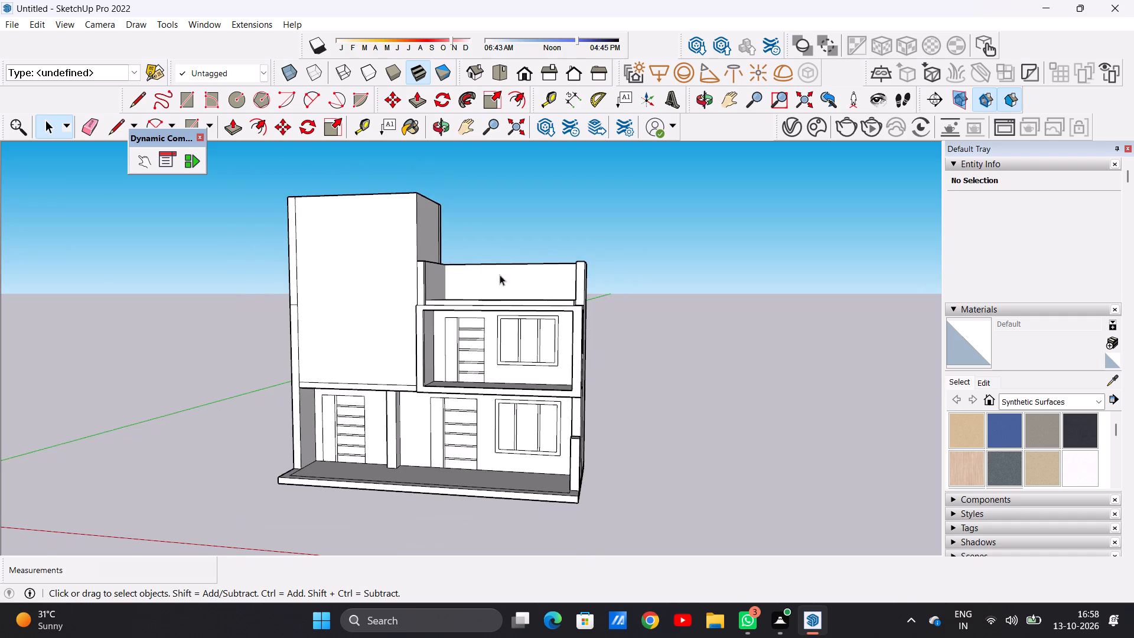
pyautogui.moveTo(500, 275); pyautogui.dragTo(451, 470, button='middle')
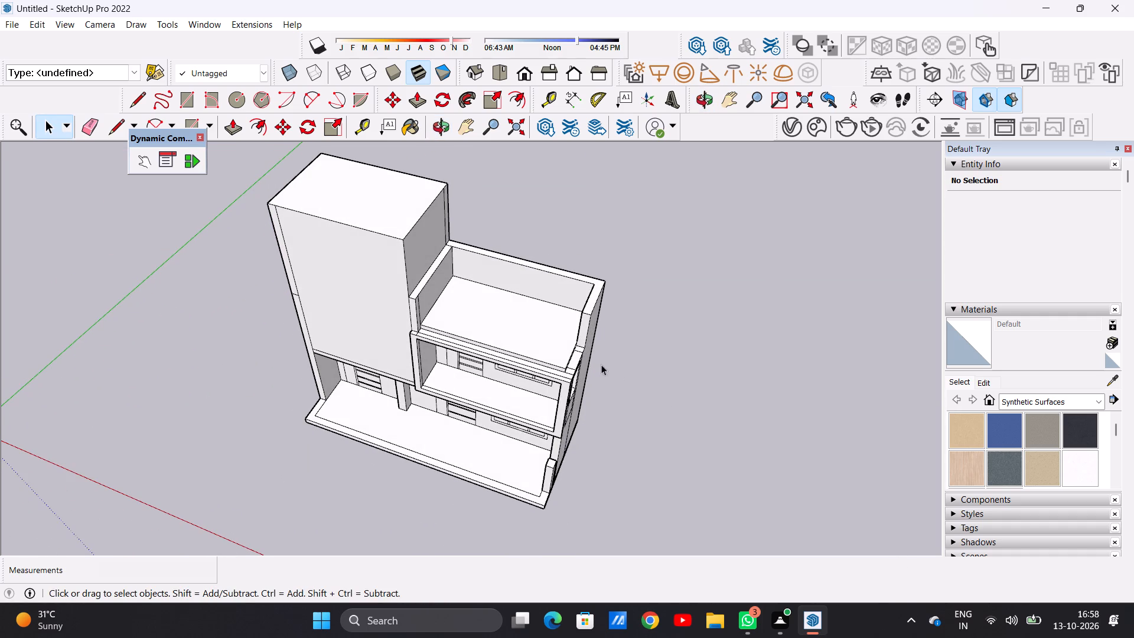
pyautogui.scroll(5, 586, 349)
pyautogui.scroll(-1, 565, 330)
pyautogui.scroll(12, 574, 337)
pyautogui.scroll(-1, 586, 386)
pyautogui.scroll(2, 586, 386)
pyautogui.scroll(-1, 586, 386)
pyautogui.scroll(2, 592, 378)
pyautogui.scroll(-1, 594, 376)
pyautogui.scroll(3, 595, 375)
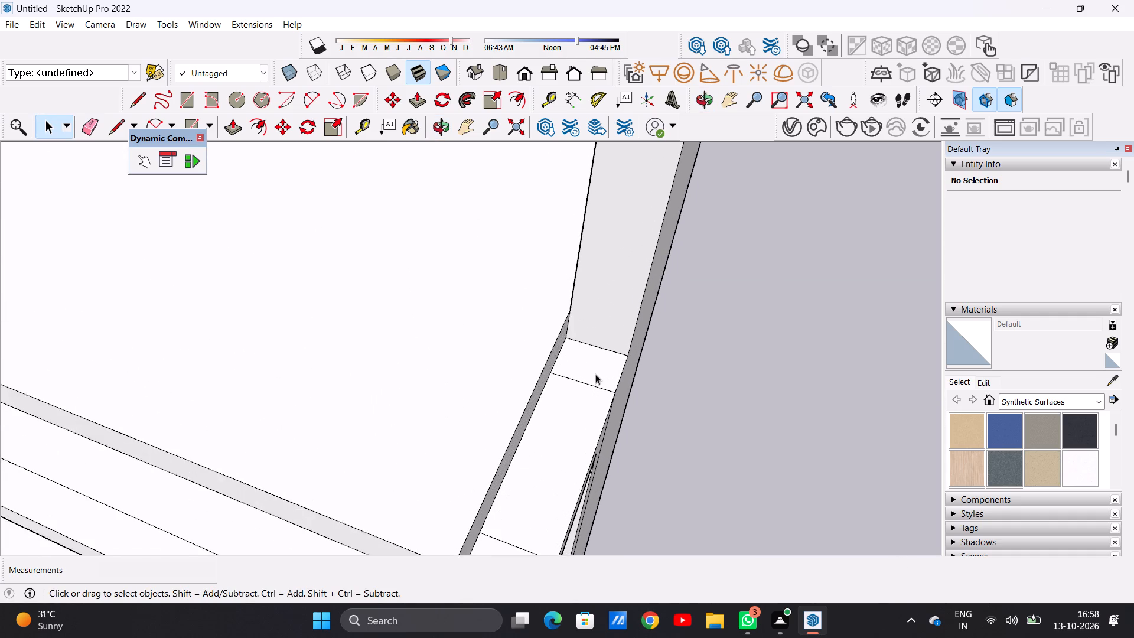
pyautogui.scroll(2, 595, 374)
pyautogui.press('p')
pyautogui.click(599, 364)
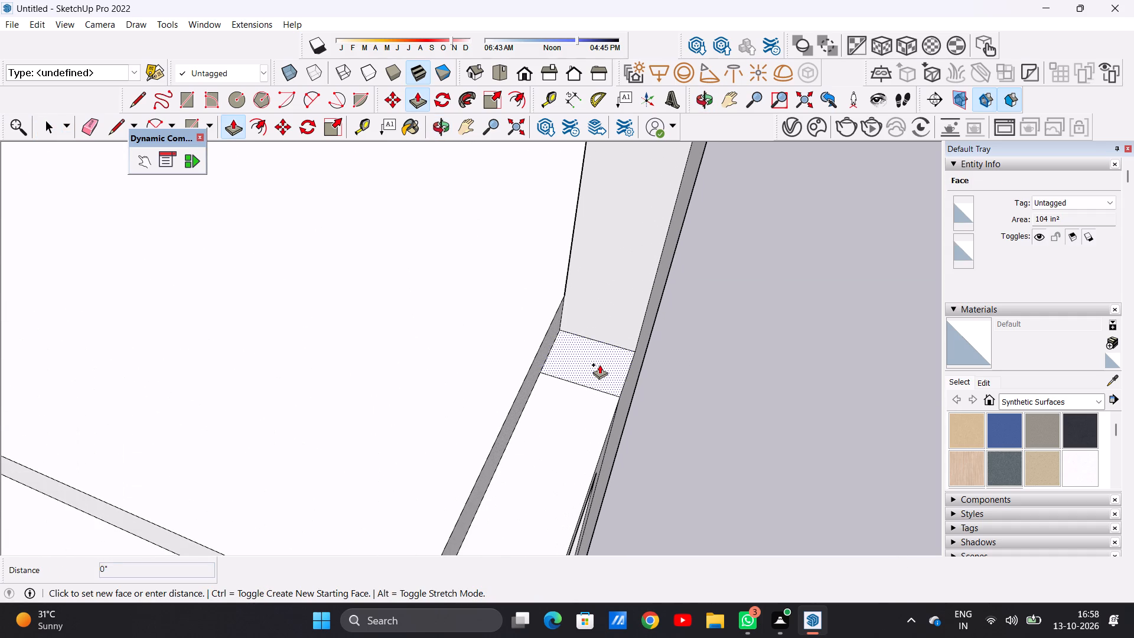
pyautogui.scroll(-20, 605, 308)
pyautogui.scroll(-2, 605, 308)
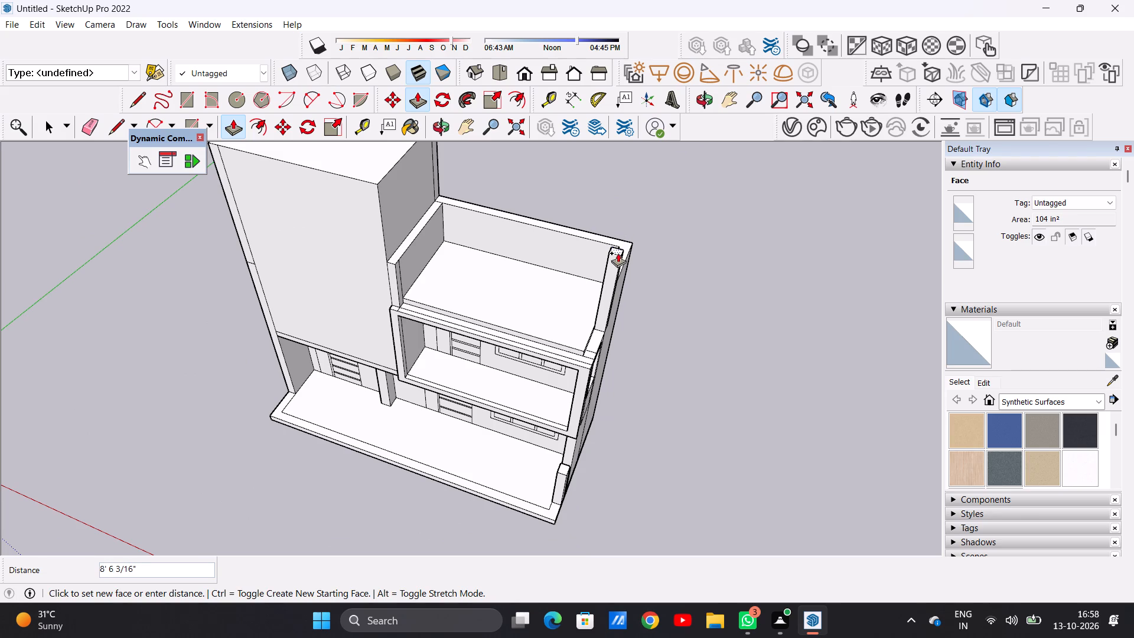
pyautogui.click(618, 253)
# Push/Pull the small face near the front end of the side ledge up 8' 4 13/16", level with the first post.
pyautogui.moveTo(571, 304); pyautogui.dragTo(688, 220, button='middle')
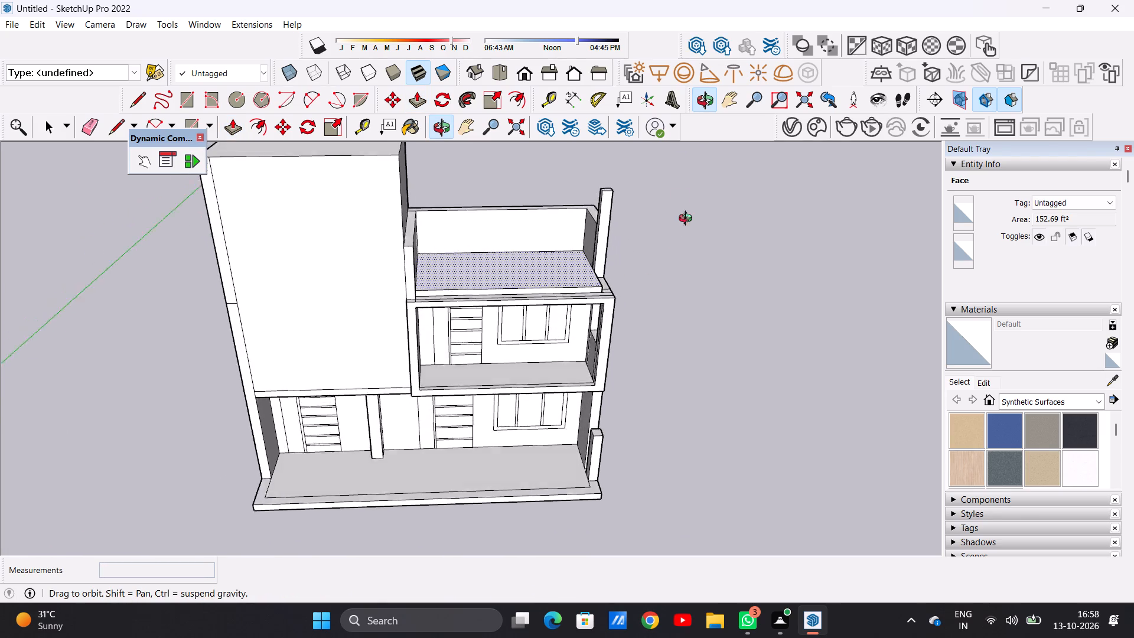
pyautogui.moveTo(688, 220); pyautogui.dragTo(550, 391, button='middle')
pyautogui.scroll(6, 581, 402)
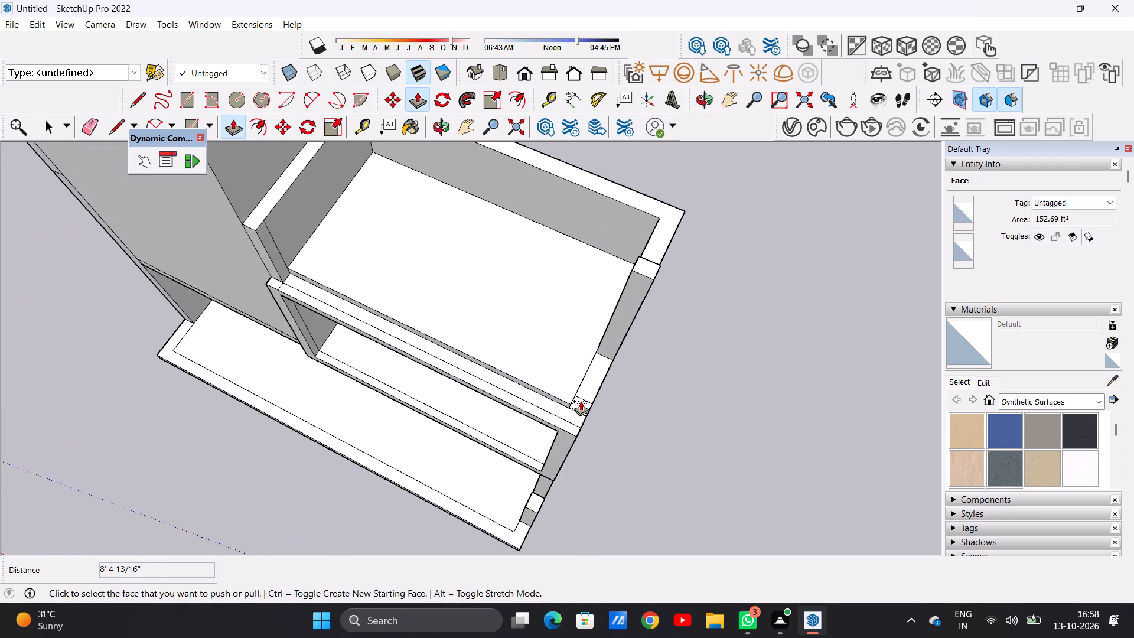
pyautogui.scroll(9, 581, 401)
pyautogui.scroll(-1, 581, 401)
pyautogui.click(581, 405)
pyautogui.scroll(-7, 586, 344)
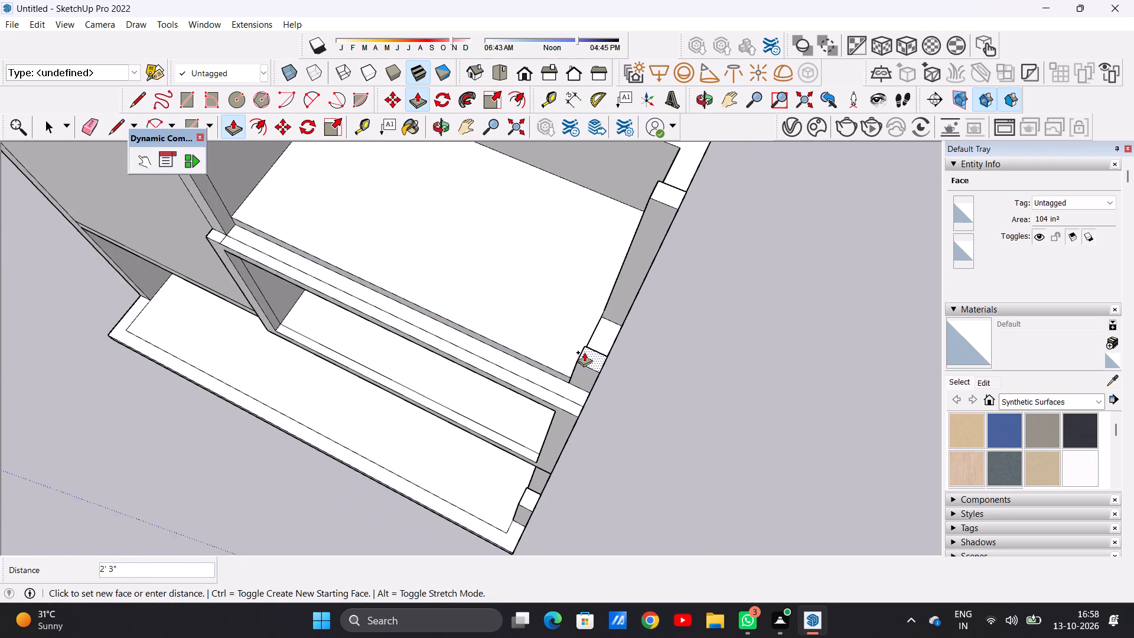
pyautogui.scroll(-8, 584, 352)
pyautogui.scroll(5, 624, 294)
pyautogui.scroll(-1, 624, 293)
pyautogui.scroll(1, 624, 293)
pyautogui.scroll(-1, 624, 292)
pyautogui.scroll(3, 624, 292)
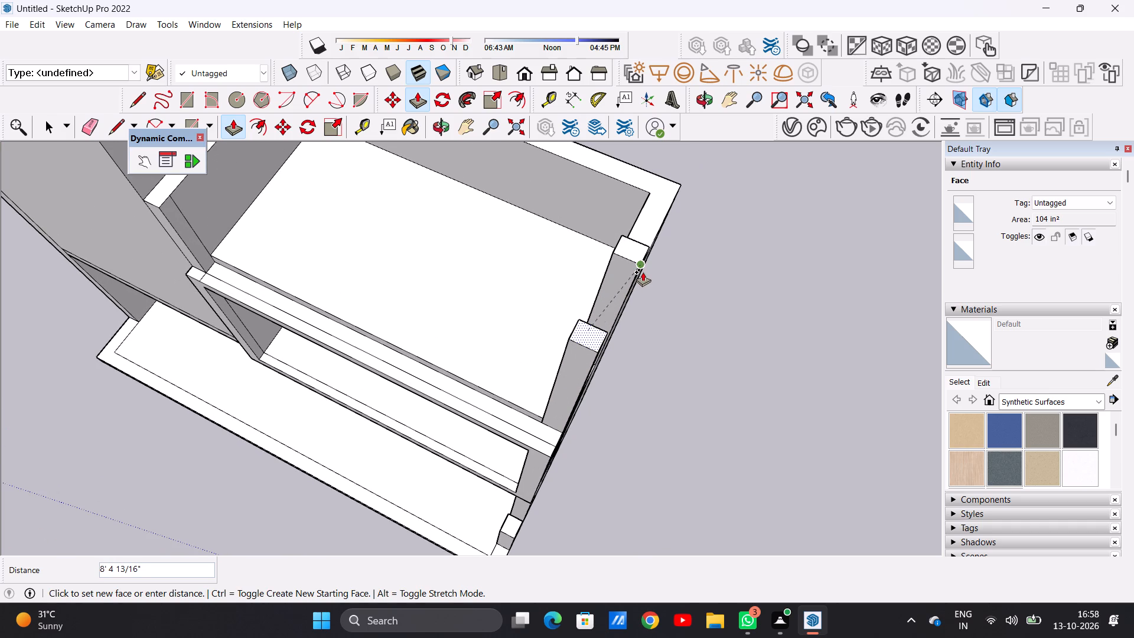
pyautogui.click(643, 272)
pyautogui.press('space')
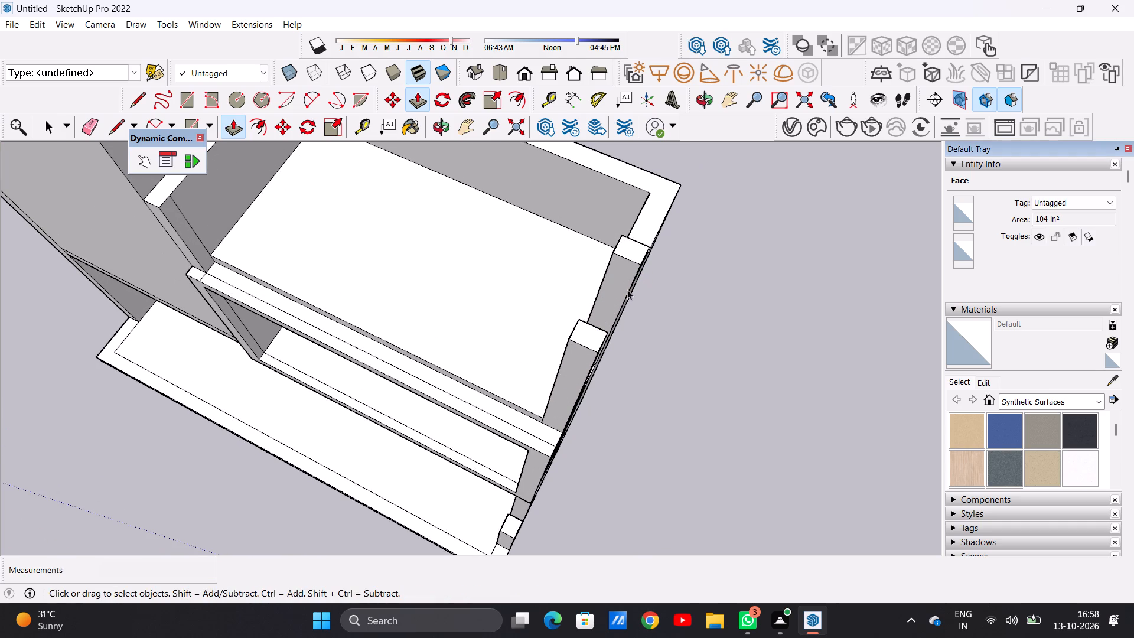
# Push/Pull the side ledge strip between the two posts up 5' 1/2", level with the top of the side wall.
pyautogui.scroll(-10, 598, 335)
pyautogui.moveTo(598, 332); pyautogui.dragTo(667, 220, button='middle')
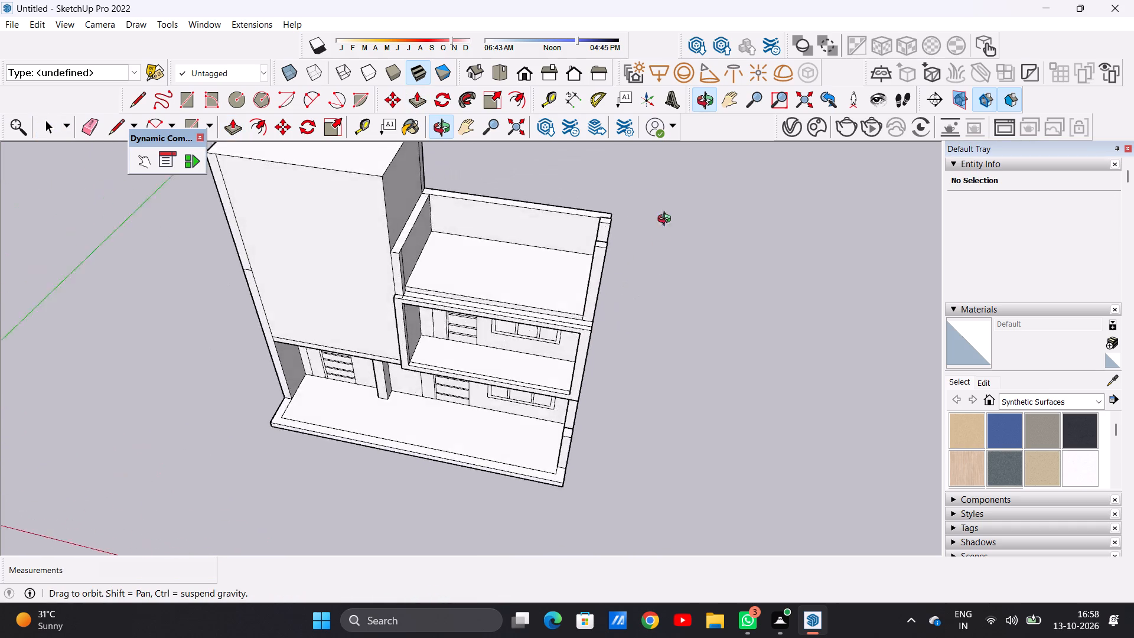
pyautogui.moveTo(667, 220); pyautogui.dragTo(667, 158, button='middle')
pyautogui.moveTo(650, 221); pyautogui.dragTo(363, 205, button='middle')
pyautogui.scroll(4, 461, 307)
pyautogui.moveTo(509, 291); pyautogui.dragTo(461, 331, button='middle')
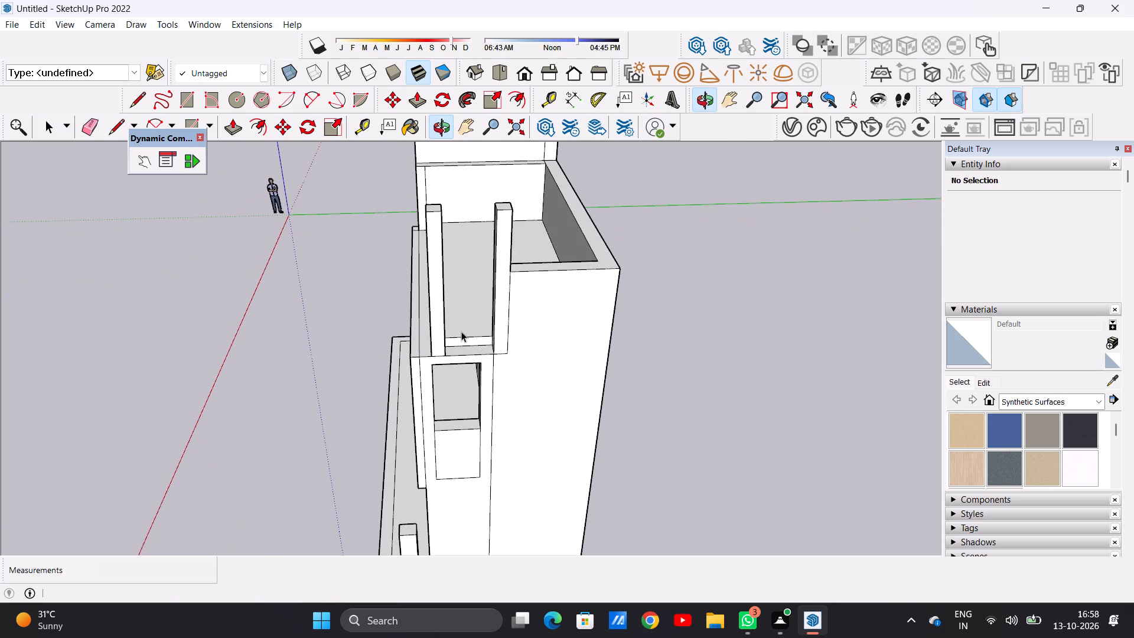
pyautogui.press('p')
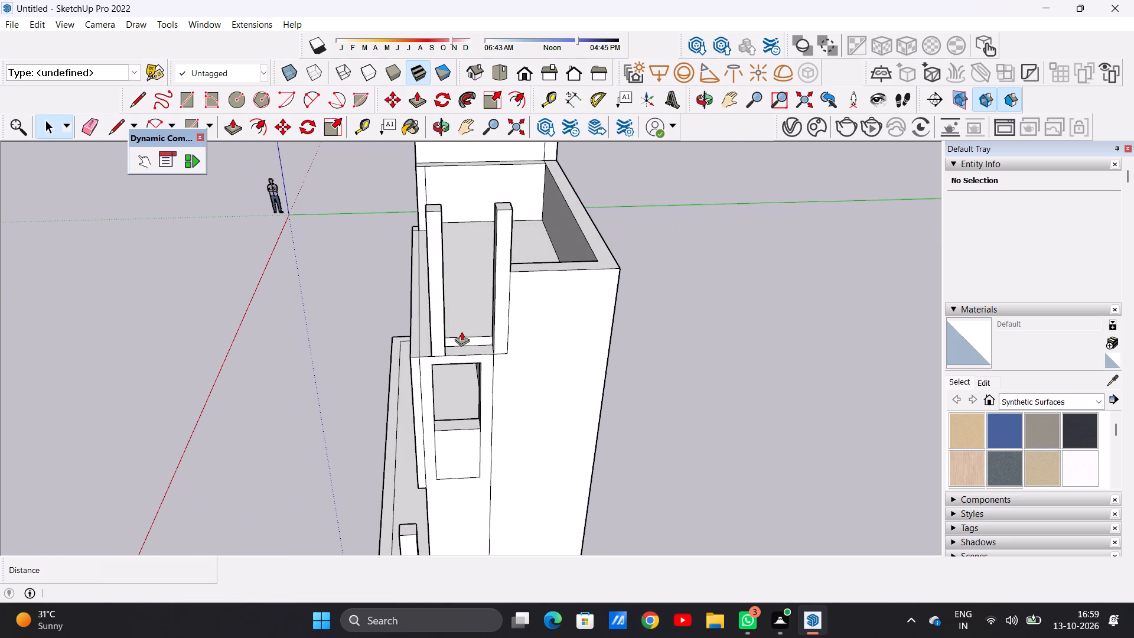
pyautogui.scroll(12, 465, 337)
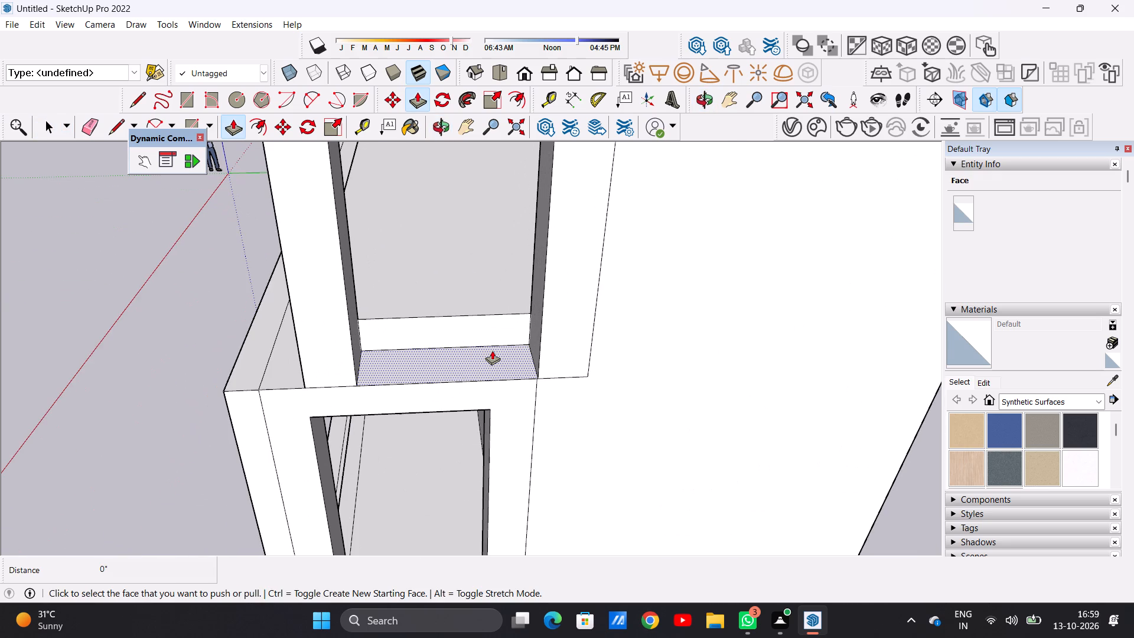
pyautogui.click(492, 350)
pyautogui.scroll(-1, 506, 267)
pyautogui.scroll(1, 506, 267)
pyautogui.scroll(-9, 506, 267)
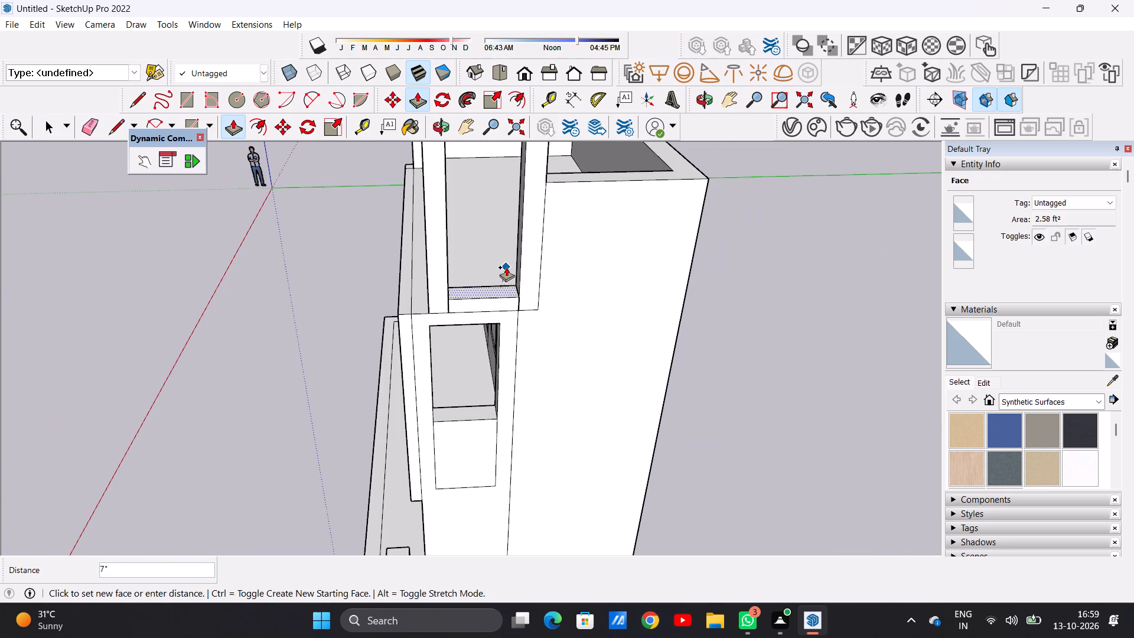
pyautogui.scroll(4, 526, 197)
pyautogui.scroll(-1, 526, 196)
pyautogui.scroll(2, 526, 196)
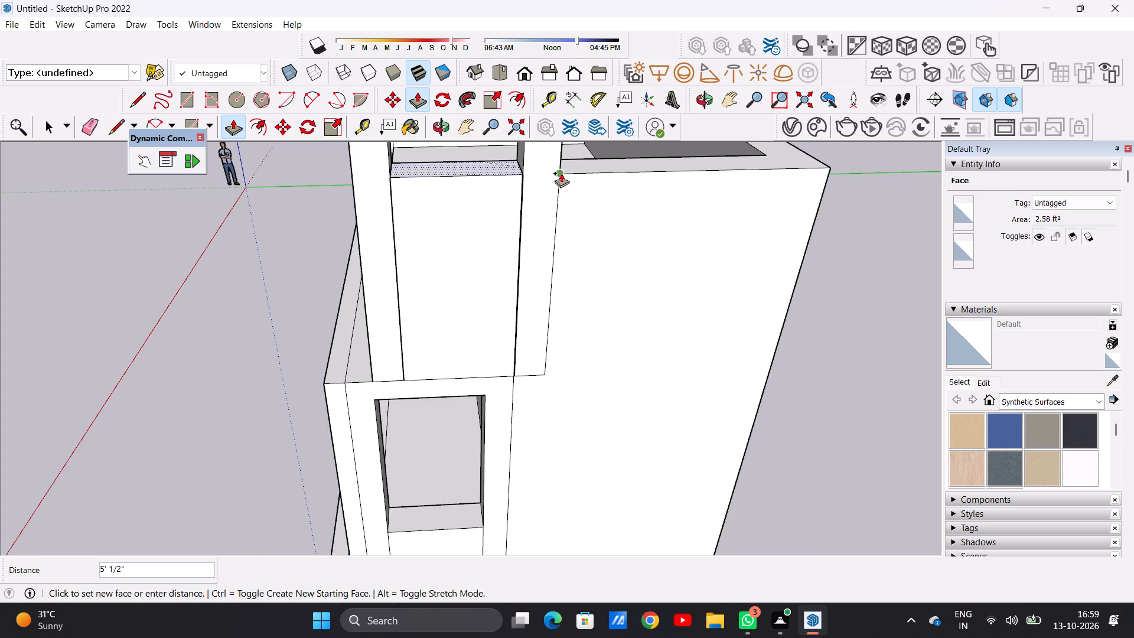
pyautogui.click(562, 173)
pyautogui.press('space')
# Examine the two posts and the infill wall between them from the side, front and above.
pyautogui.scroll(-12, 526, 328)
pyautogui.scroll(1, 525, 334)
pyautogui.scroll(-2, 525, 334)
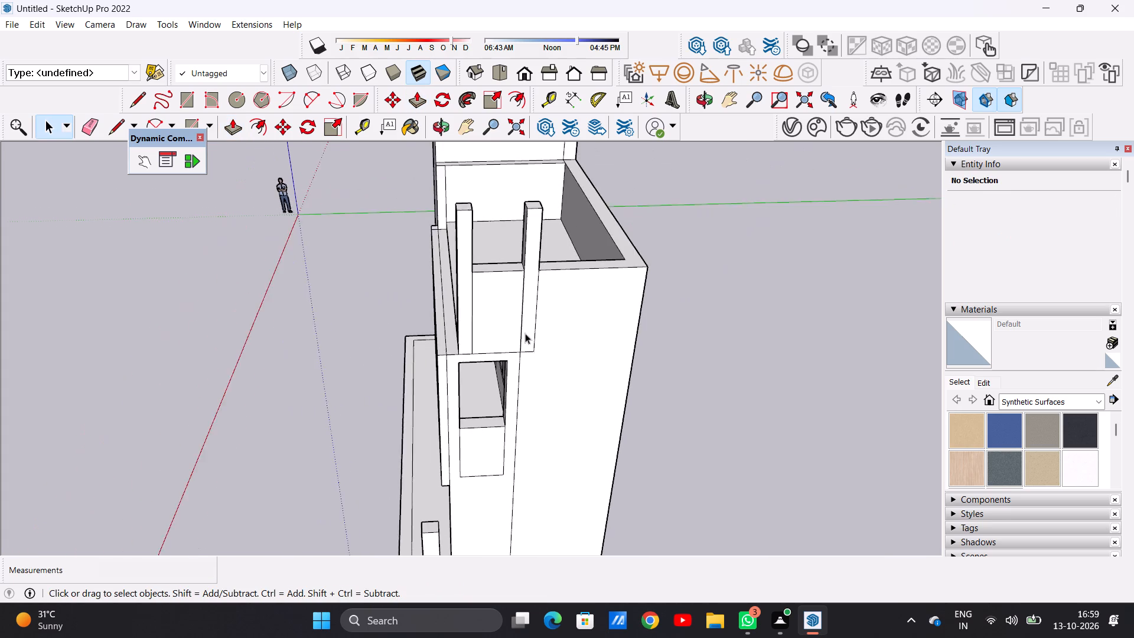
pyautogui.scroll(-1, 525, 333)
pyautogui.moveTo(498, 321); pyautogui.dragTo(676, 269, button='middle')
pyautogui.scroll(7, 588, 242)
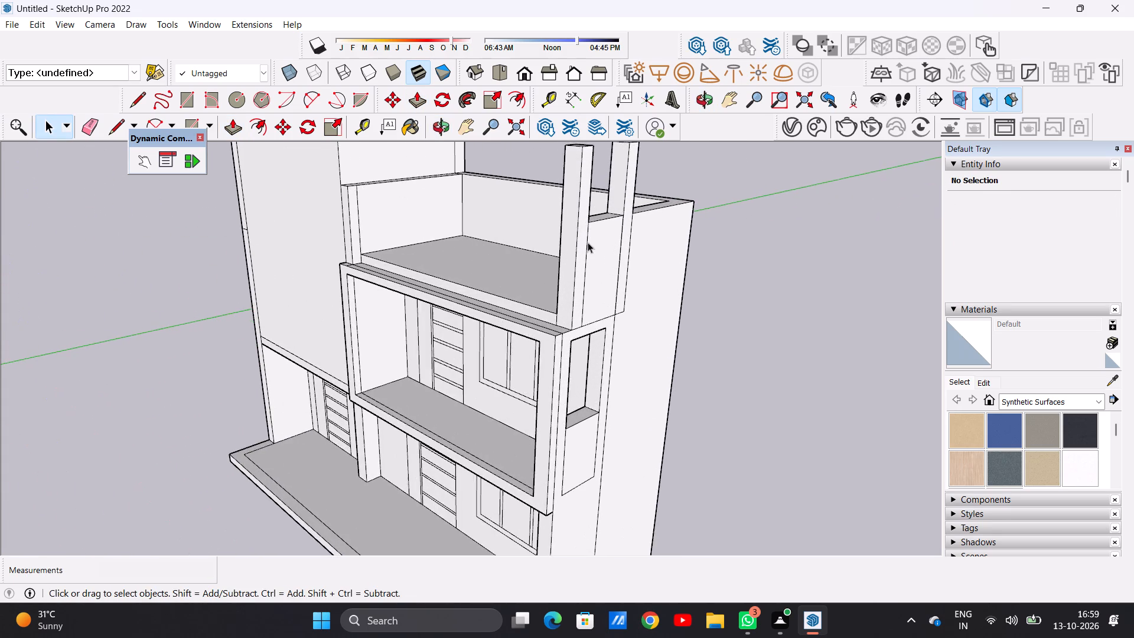
pyautogui.moveTo(588, 242); pyautogui.dragTo(699, 255, button='middle')
pyautogui.scroll(1, 597, 252)
pyautogui.scroll(-2, 571, 255)
pyautogui.scroll(1, 572, 256)
pyautogui.scroll(-4, 572, 256)
pyautogui.moveTo(617, 275); pyautogui.dragTo(1133, 637, button='middle')
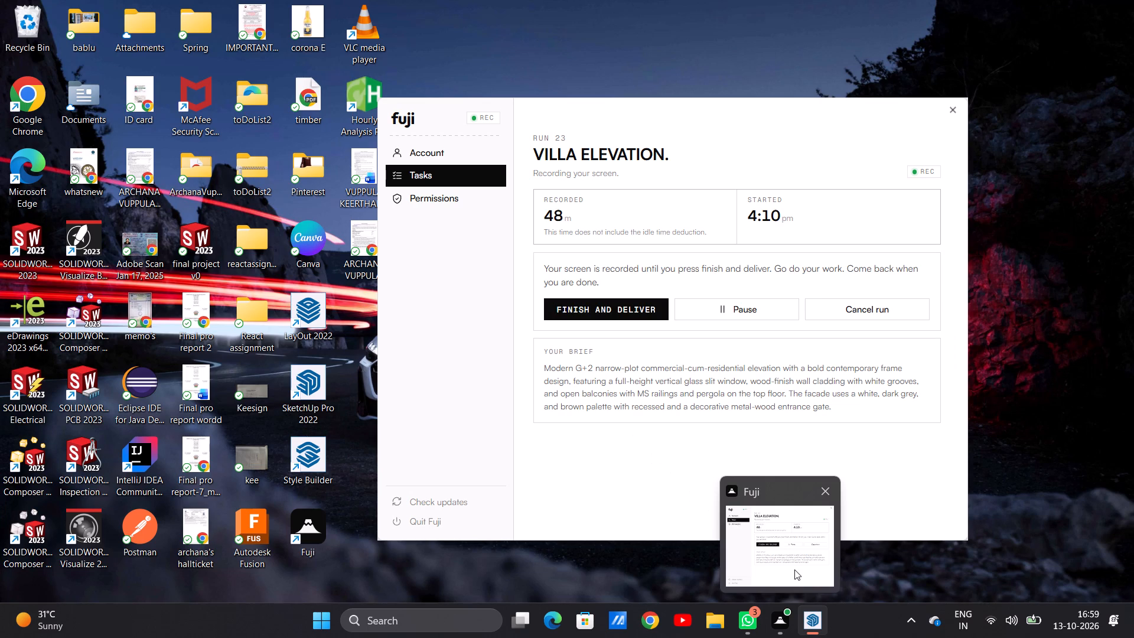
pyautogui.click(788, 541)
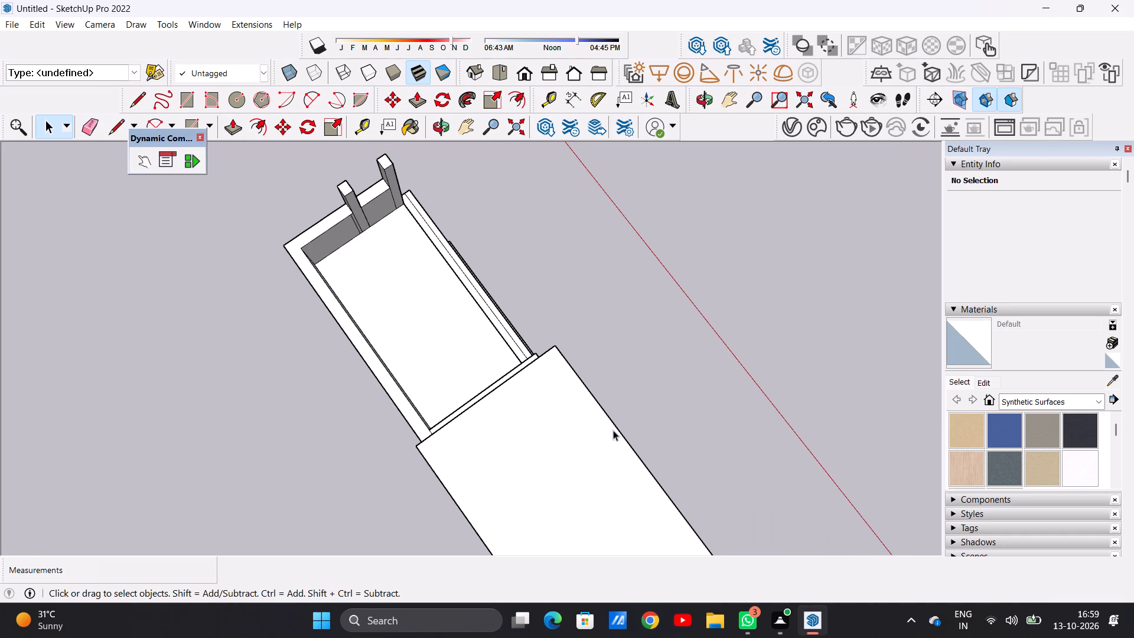
# Examine the whole house massing and the top-level terrace with its walls and posts from several angles.
pyautogui.scroll(-6, 612, 430)
pyautogui.moveTo(679, 421); pyautogui.dragTo(422, 323, button='middle')
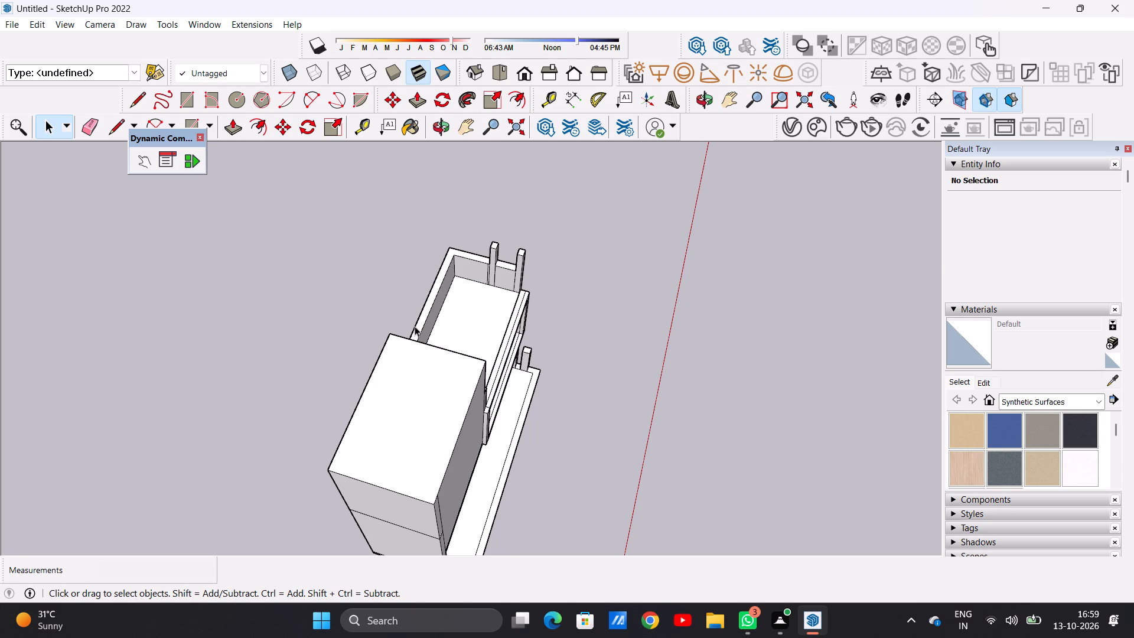
pyautogui.moveTo(564, 393); pyautogui.dragTo(343, 268, button='middle')
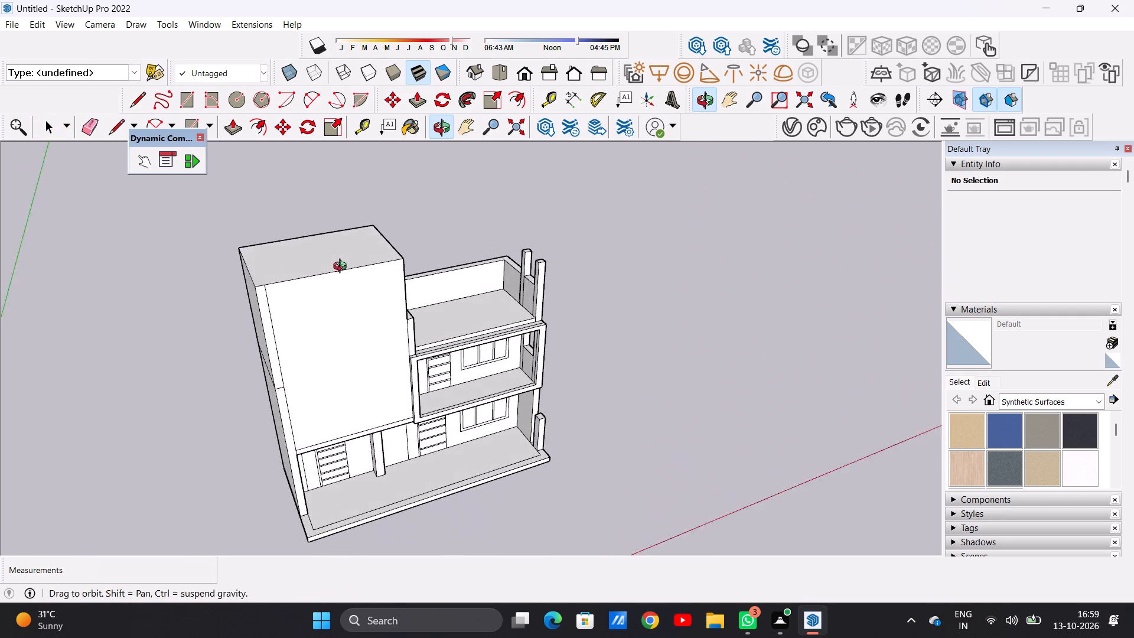
pyautogui.moveTo(343, 268); pyautogui.dragTo(330, 268, button='middle')
pyautogui.moveTo(535, 339); pyautogui.dragTo(432, 281, button='middle')
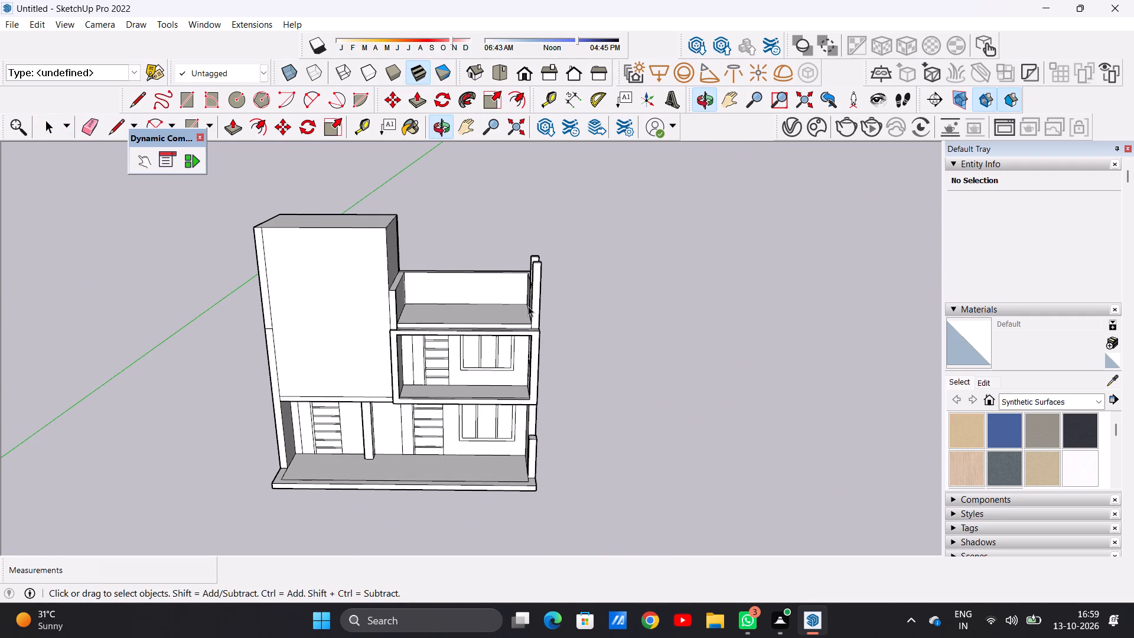
pyautogui.moveTo(547, 311); pyautogui.dragTo(416, 346, button='middle')
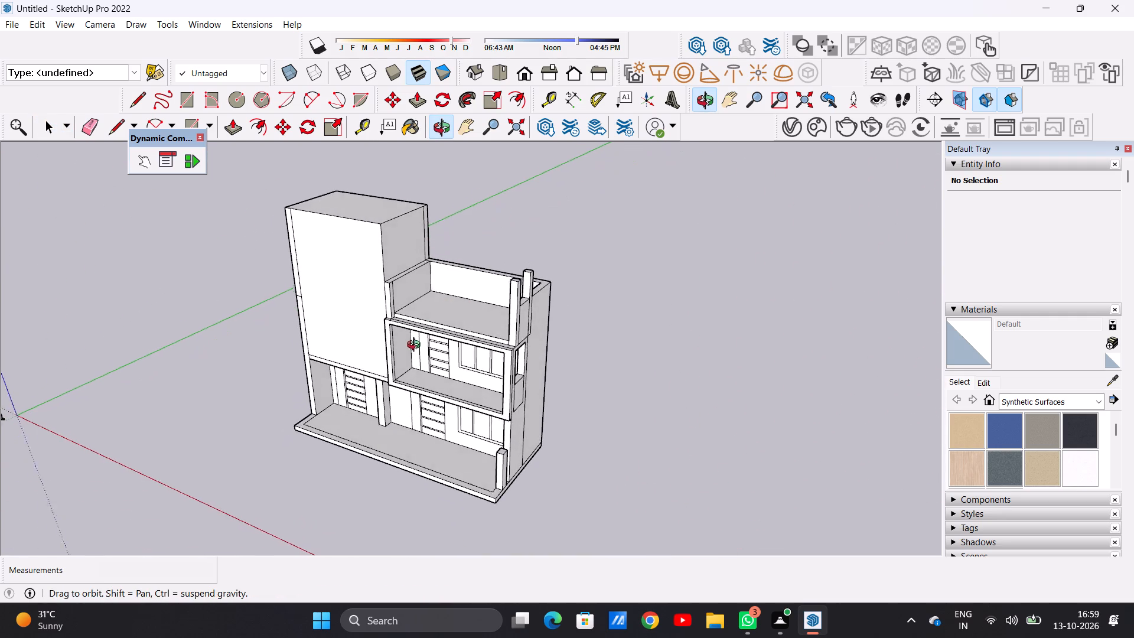
pyautogui.moveTo(416, 346); pyautogui.dragTo(416, 347, button='middle')
pyautogui.scroll(14, 525, 279)
pyautogui.scroll(-1, 512, 296)
pyautogui.moveTo(551, 341); pyautogui.dragTo(453, 317, button='middle')
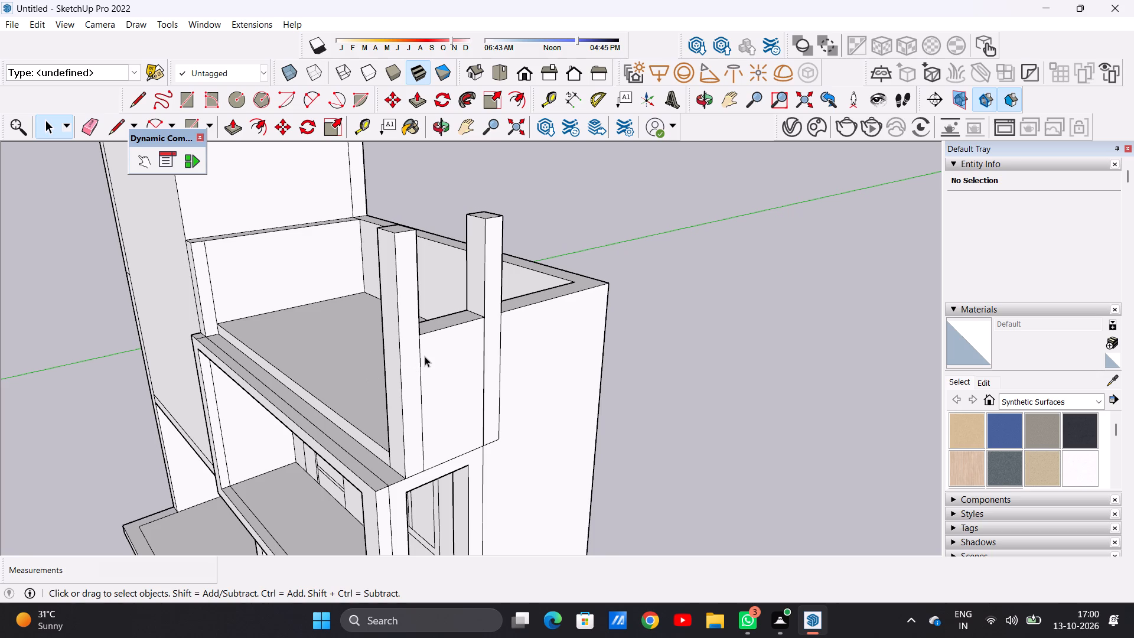
pyautogui.scroll(-2, 361, 347)
pyautogui.moveTo(360, 350); pyautogui.dragTo(473, 335, button='middle')
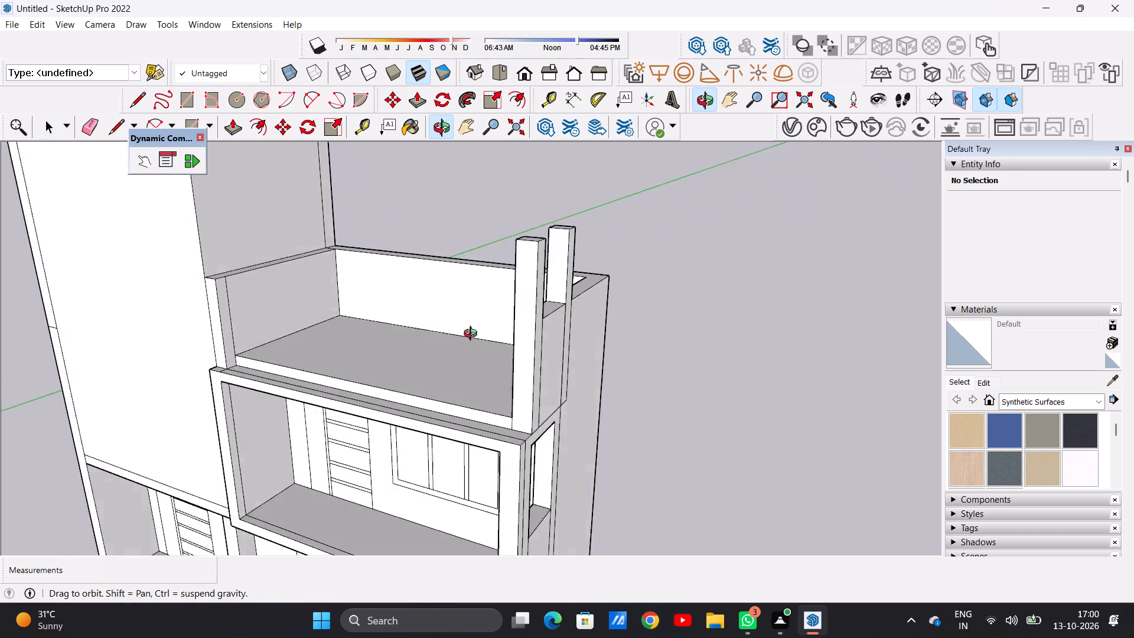
pyautogui.moveTo(473, 335); pyautogui.dragTo(529, 333, button='middle')
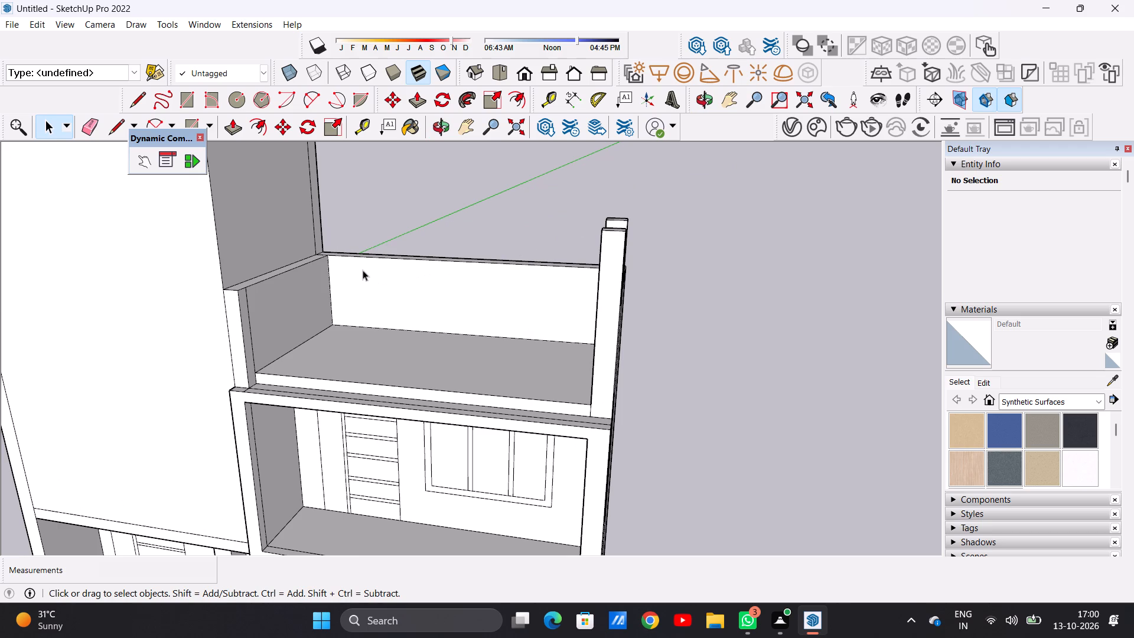
pyautogui.moveTo(354, 291); pyautogui.dragTo(385, 344, button='middle')
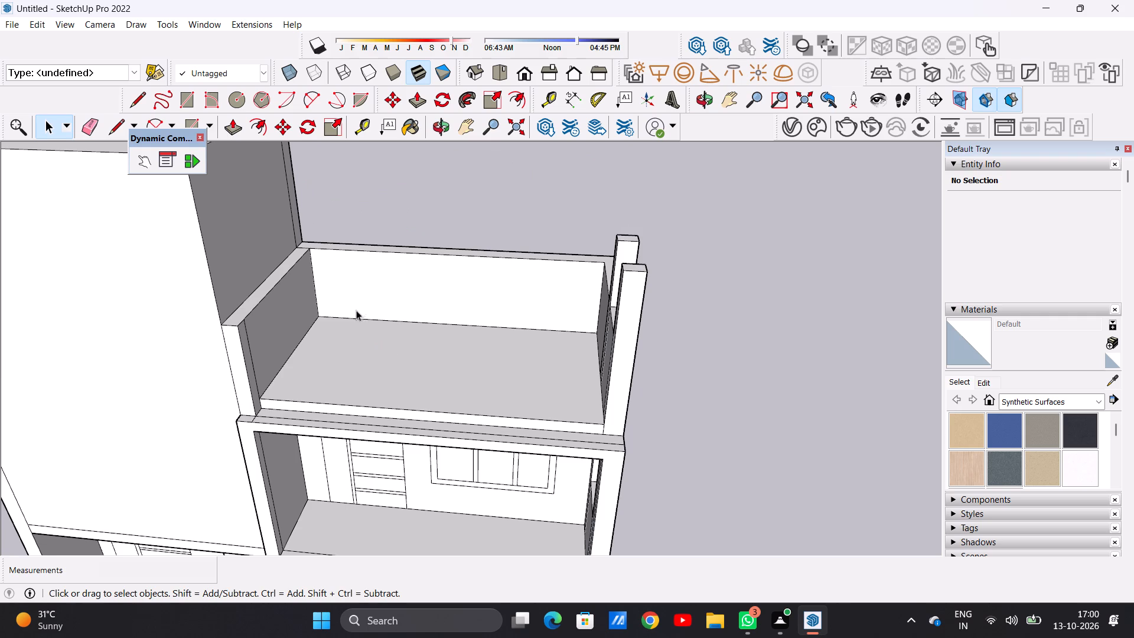
pyautogui.moveTo(354, 328); pyautogui.dragTo(348, 366, button='middle')
pyautogui.scroll(-4, 442, 337)
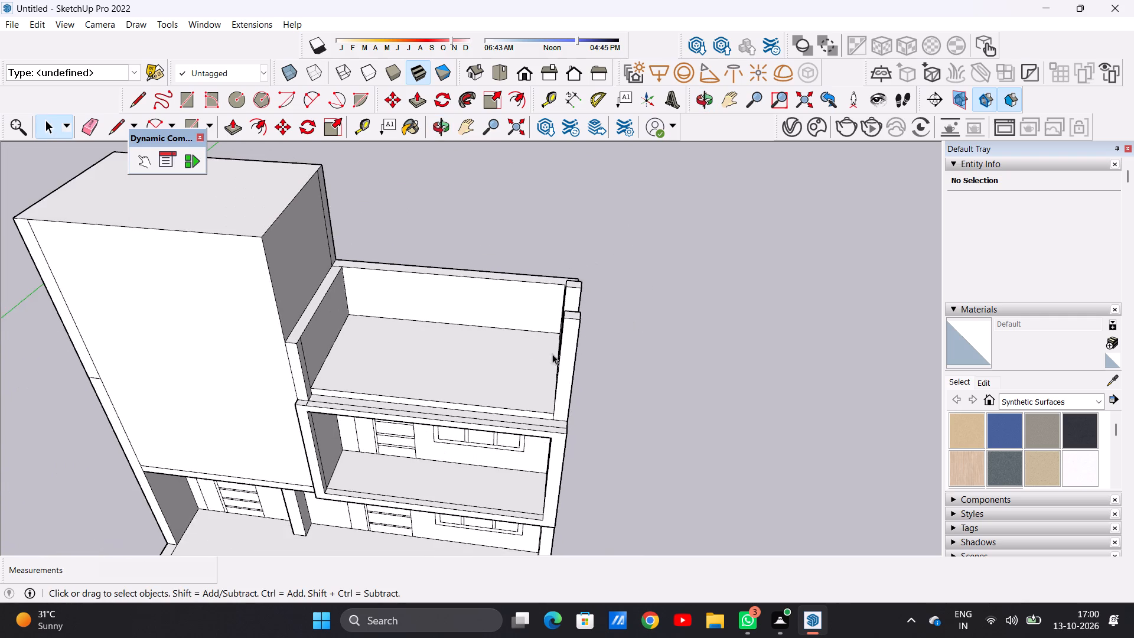
# Push/Pull the top of the infill wall between the two side posts down 10 3/8".
pyautogui.moveTo(586, 379); pyautogui.dragTo(459, 323, button='middle')
pyautogui.scroll(1, 459, 323)
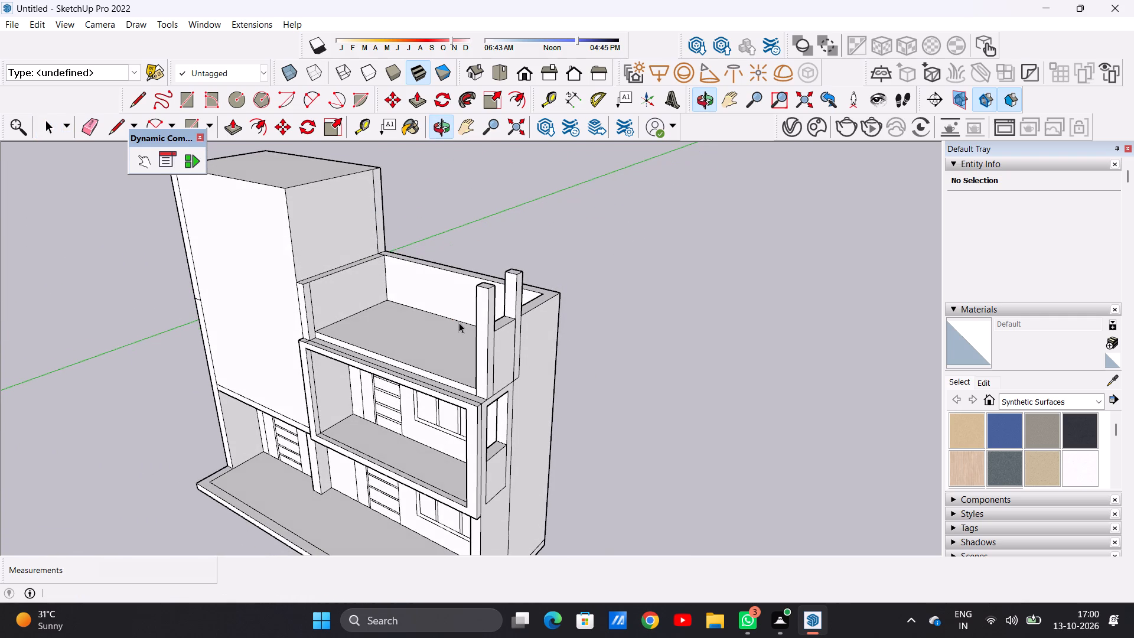
pyautogui.scroll(2, 480, 337)
pyautogui.scroll(-1, 480, 336)
pyautogui.scroll(1, 480, 336)
pyautogui.scroll(-1, 480, 336)
pyautogui.scroll(1, 482, 333)
pyautogui.scroll(-1, 482, 333)
pyautogui.scroll(3, 482, 333)
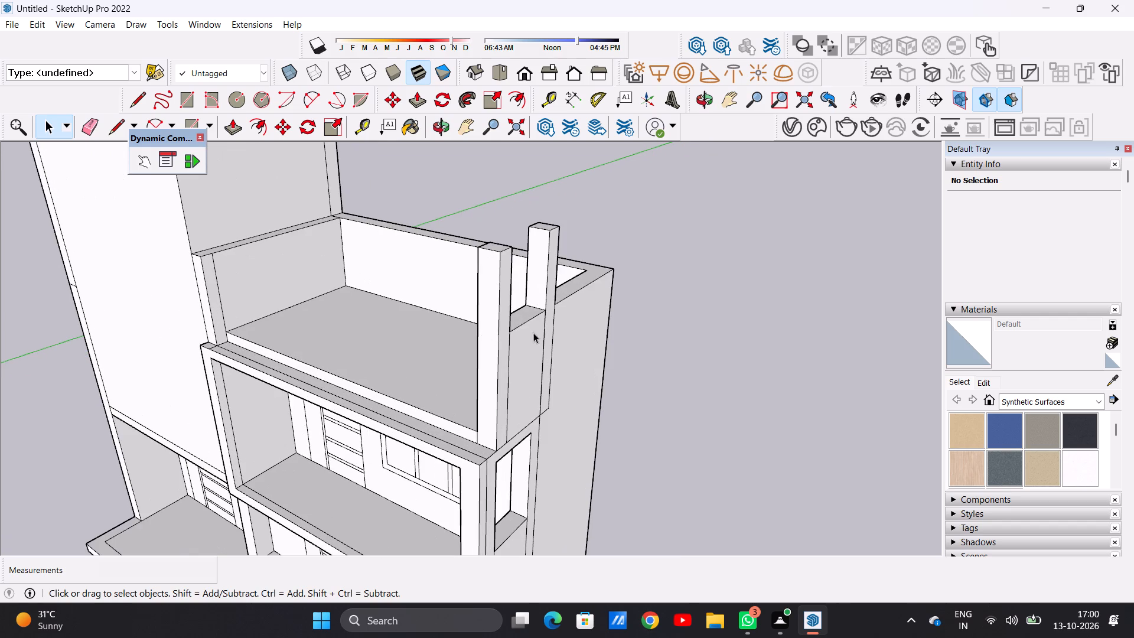
pyautogui.moveTo(545, 333); pyautogui.dragTo(379, 294, button='middle')
pyautogui.scroll(2, 379, 294)
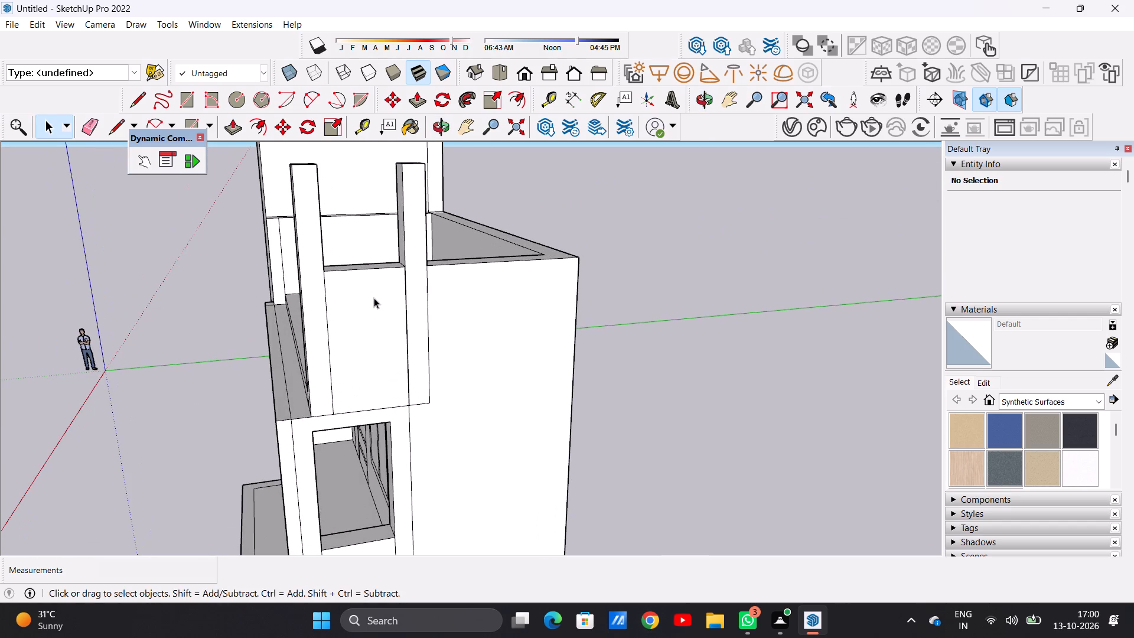
pyautogui.press('p')
pyautogui.moveTo(372, 266); pyautogui.dragTo(394, 405, button='middle')
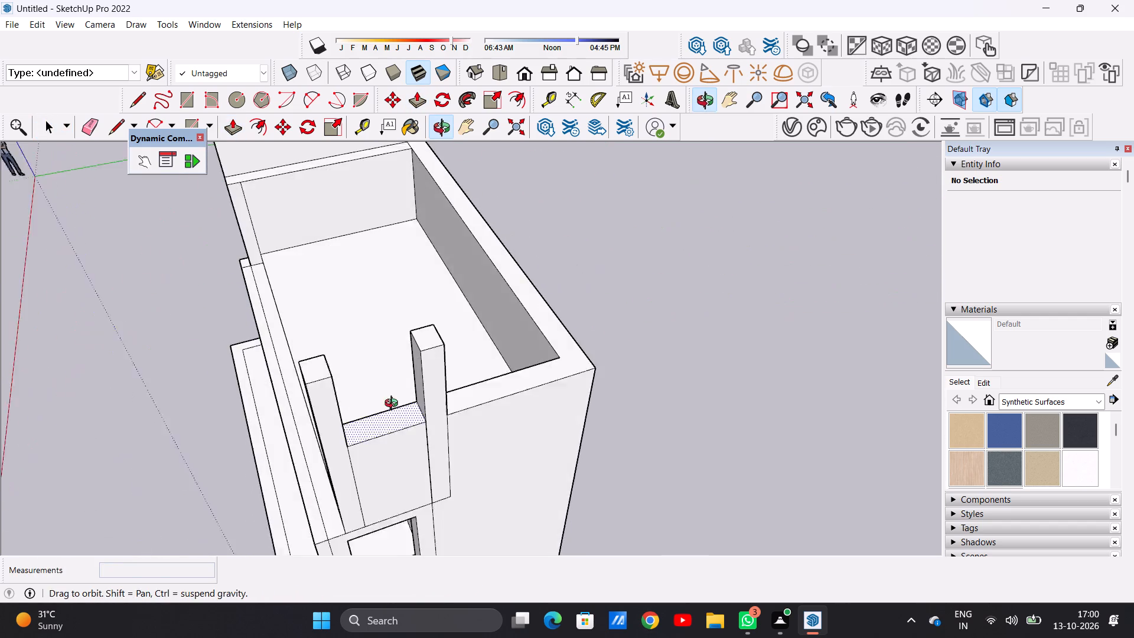
pyautogui.moveTo(394, 405); pyautogui.dragTo(394, 414, button='middle')
pyautogui.scroll(2, 400, 444)
pyautogui.click(396, 436)
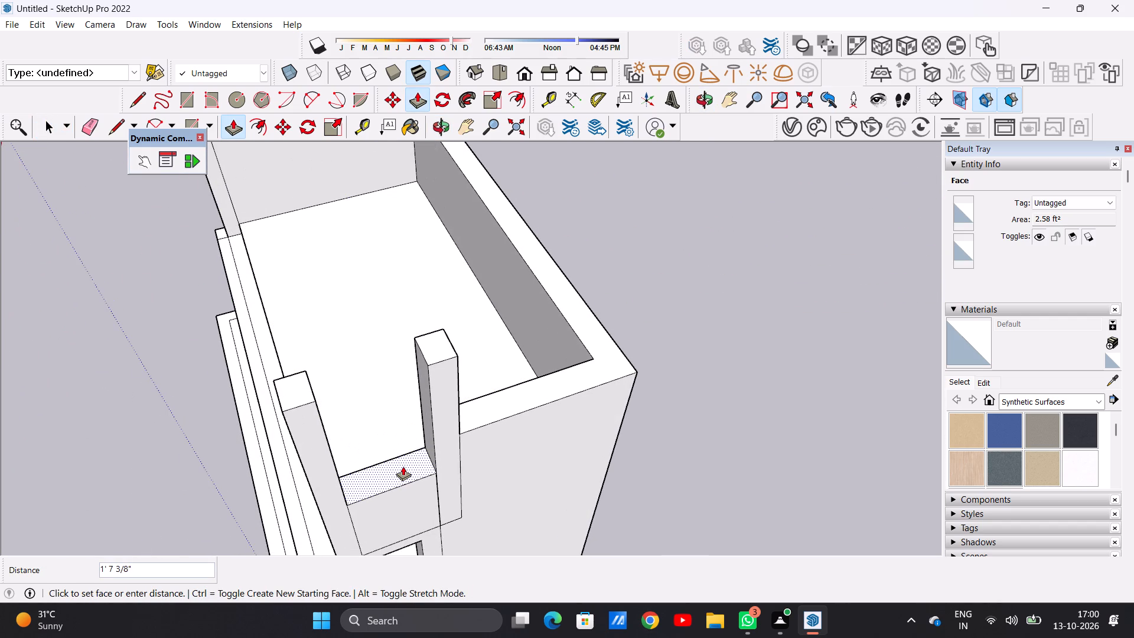
pyautogui.click(408, 451)
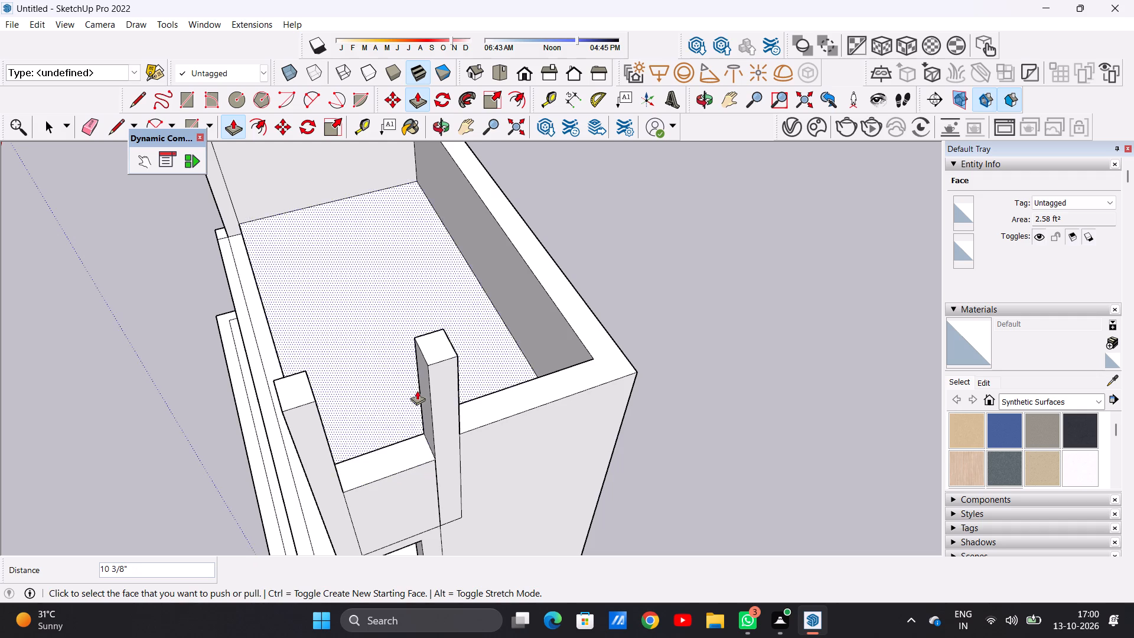
# Push/Pull the L-shaped top of the side and rear terrace walls down 10 3/8", level with the infill wall.
pyautogui.moveTo(418, 456); pyautogui.dragTo(352, 350, button='middle')
pyautogui.scroll(3, 419, 291)
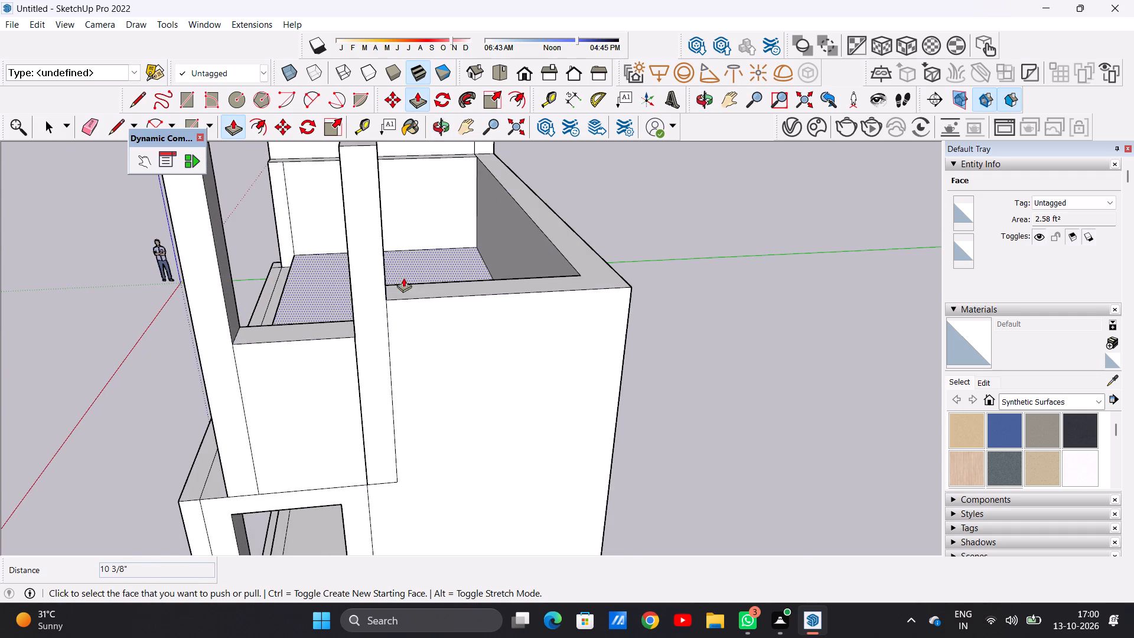
pyautogui.click(409, 289)
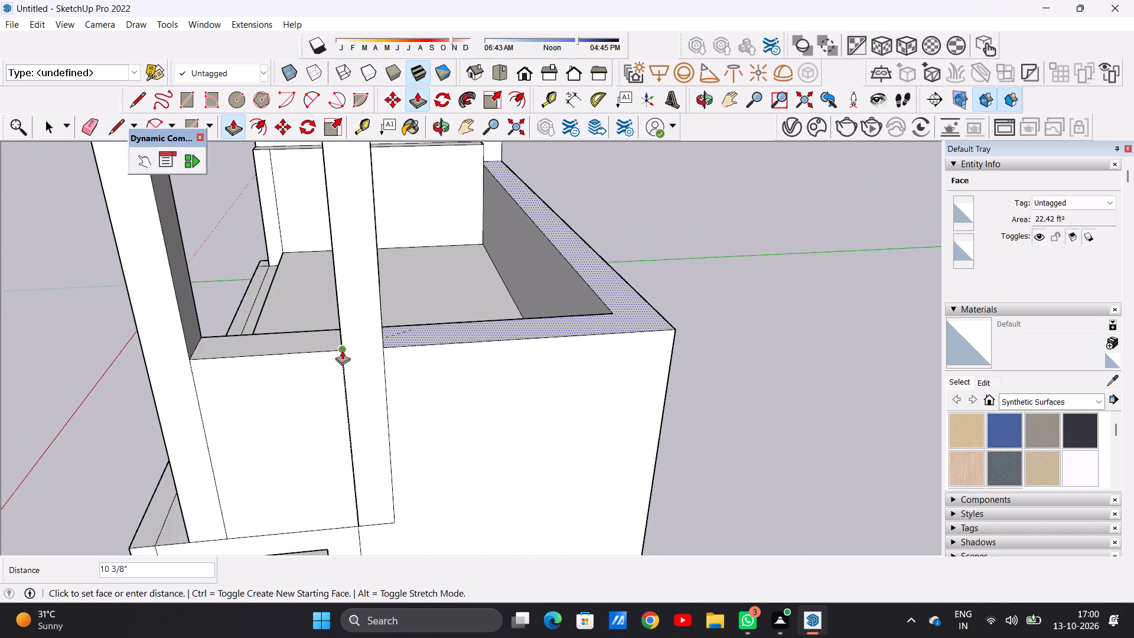
pyautogui.click(342, 350)
# Push/Pull the top of the terrace wall beside the tall block down 10 3/8", level with the rear wall.
pyautogui.scroll(-12, 484, 373)
pyautogui.moveTo(240, 328); pyautogui.dragTo(558, 349, button='middle')
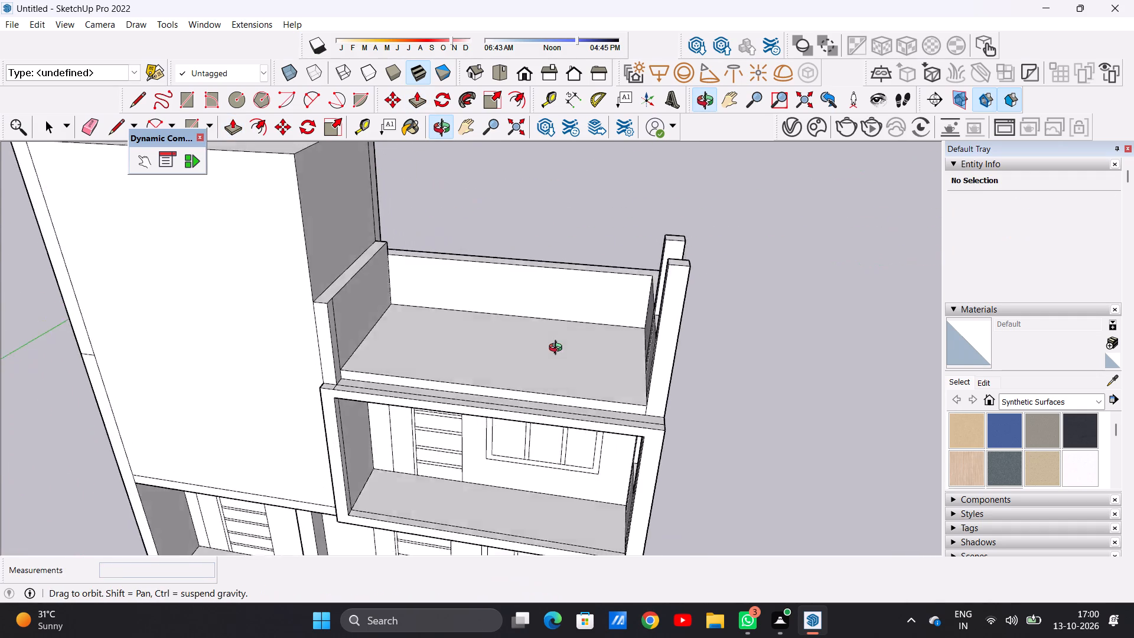
pyautogui.moveTo(558, 349); pyautogui.dragTo(535, 385, button='middle')
pyautogui.scroll(4, 370, 253)
pyautogui.moveTo(444, 268); pyautogui.dragTo(381, 394, button='middle')
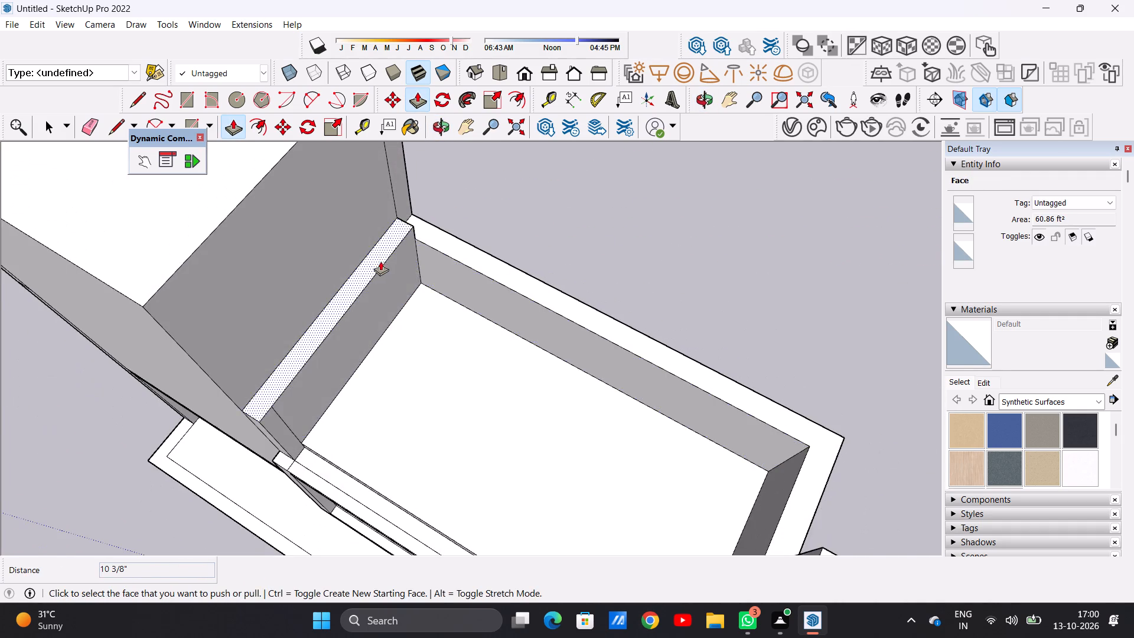
pyautogui.scroll(6, 379, 252)
pyautogui.scroll(-1, 379, 246)
pyautogui.scroll(1, 379, 246)
pyautogui.click(379, 246)
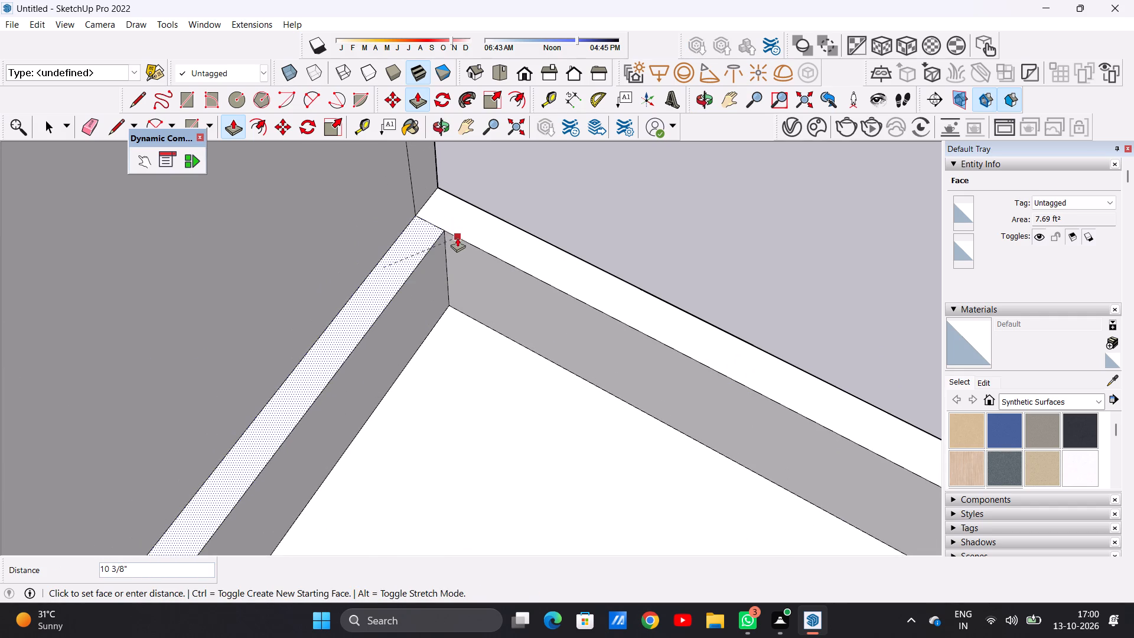
pyautogui.click(441, 231)
pyautogui.press('space')
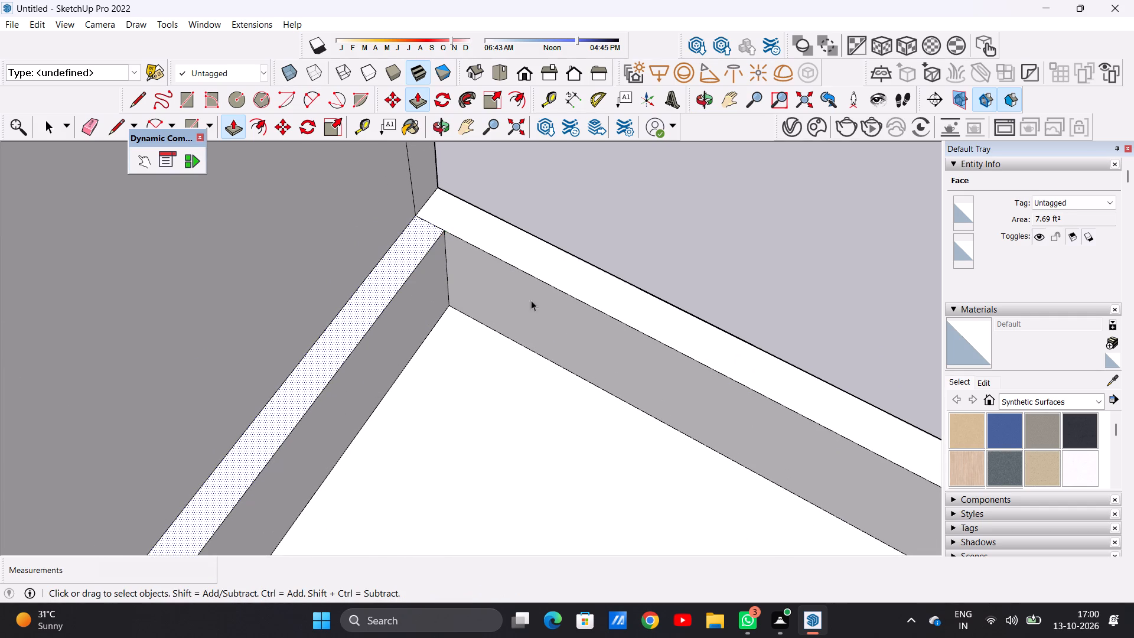
# Examine the terrace walls and the wall beside the tall block within the whole house front.
pyautogui.scroll(-20, 543, 320)
pyautogui.scroll(-1, 543, 320)
pyautogui.moveTo(542, 373); pyautogui.dragTo(636, 159, button='middle')
pyautogui.moveTo(556, 336); pyautogui.dragTo(431, 360, button='middle')
pyautogui.scroll(1, 500, 282)
pyautogui.scroll(-1, 496, 282)
pyautogui.scroll(1, 494, 284)
pyautogui.scroll(-1, 493, 285)
pyautogui.scroll(2, 490, 288)
pyautogui.scroll(-1, 487, 296)
pyautogui.scroll(6, 487, 296)
pyautogui.scroll(-1, 484, 299)
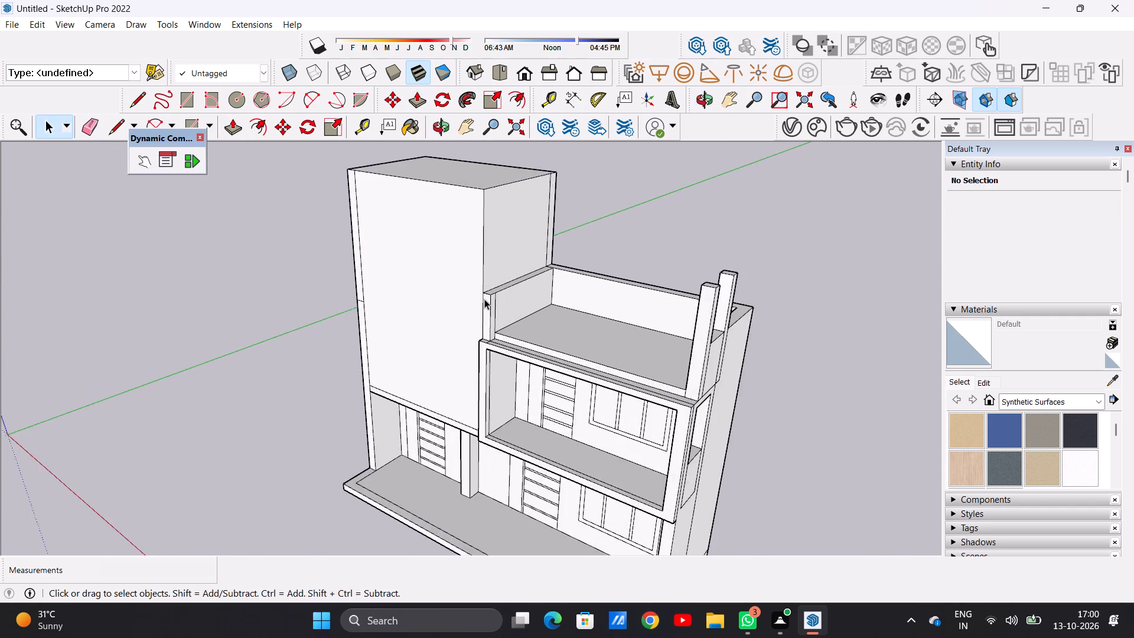
pyautogui.scroll(2, 486, 300)
pyautogui.scroll(-1, 486, 300)
pyautogui.scroll(1, 486, 300)
pyautogui.scroll(-1, 486, 300)
pyautogui.scroll(4, 486, 298)
pyautogui.scroll(-1, 486, 298)
pyautogui.scroll(2, 486, 298)
# Draw a line about 9 1/2" long across the front end of the wall top beside the tall block.
pyautogui.moveTo(493, 291); pyautogui.dragTo(494, 367, button='middle')
pyautogui.scroll(4, 507, 343)
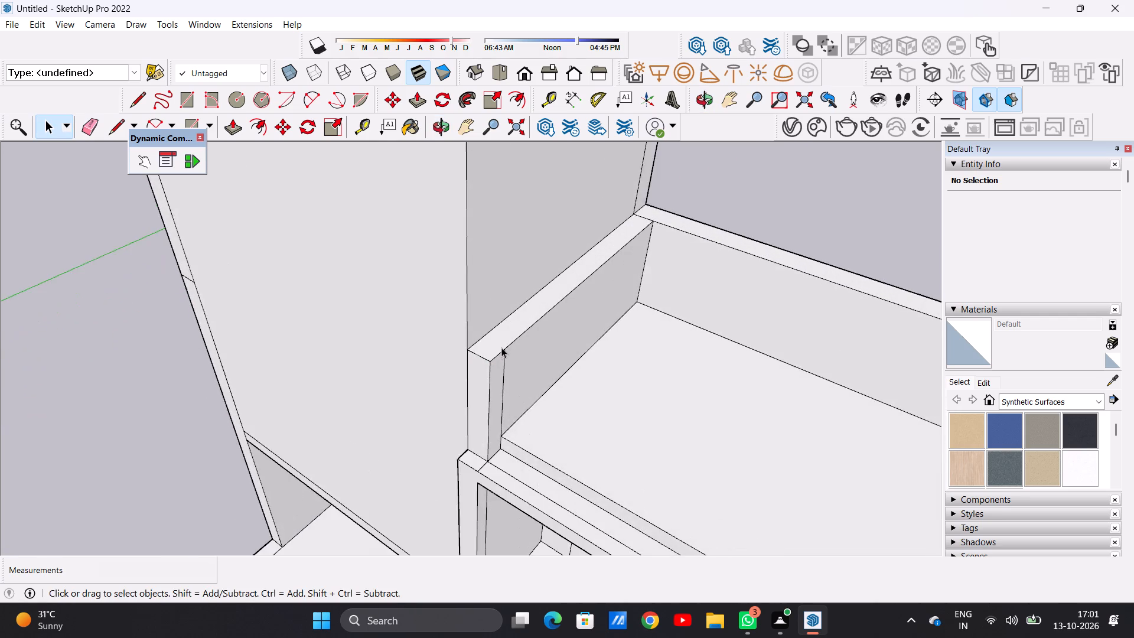
pyautogui.scroll(8, 501, 347)
pyautogui.press('l')
pyautogui.scroll(7, 497, 352)
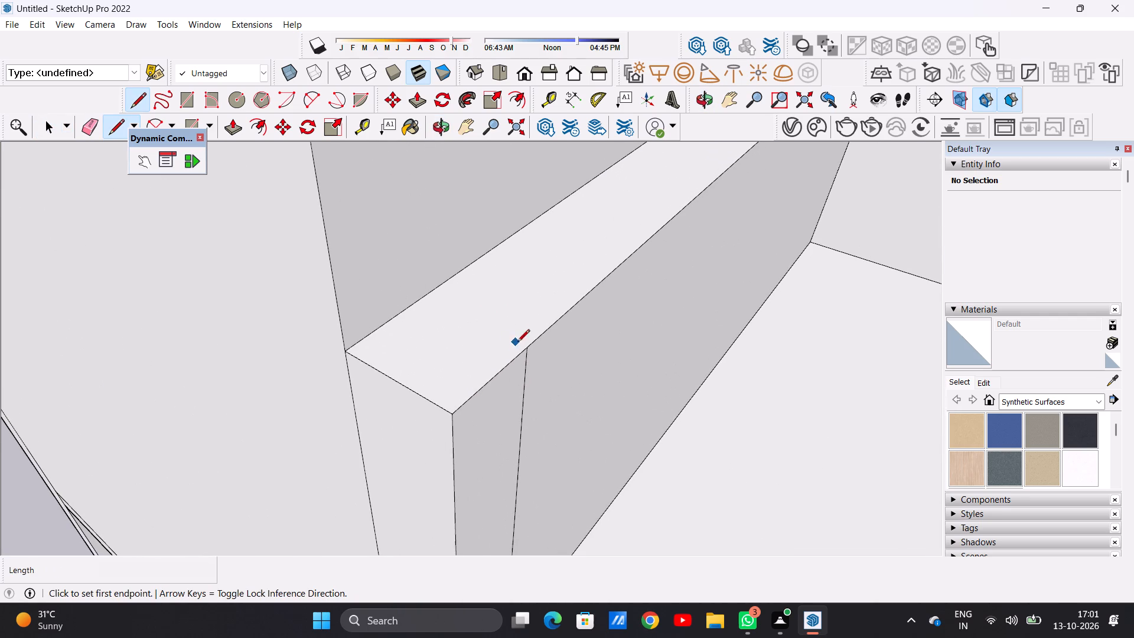
pyautogui.click(526, 348)
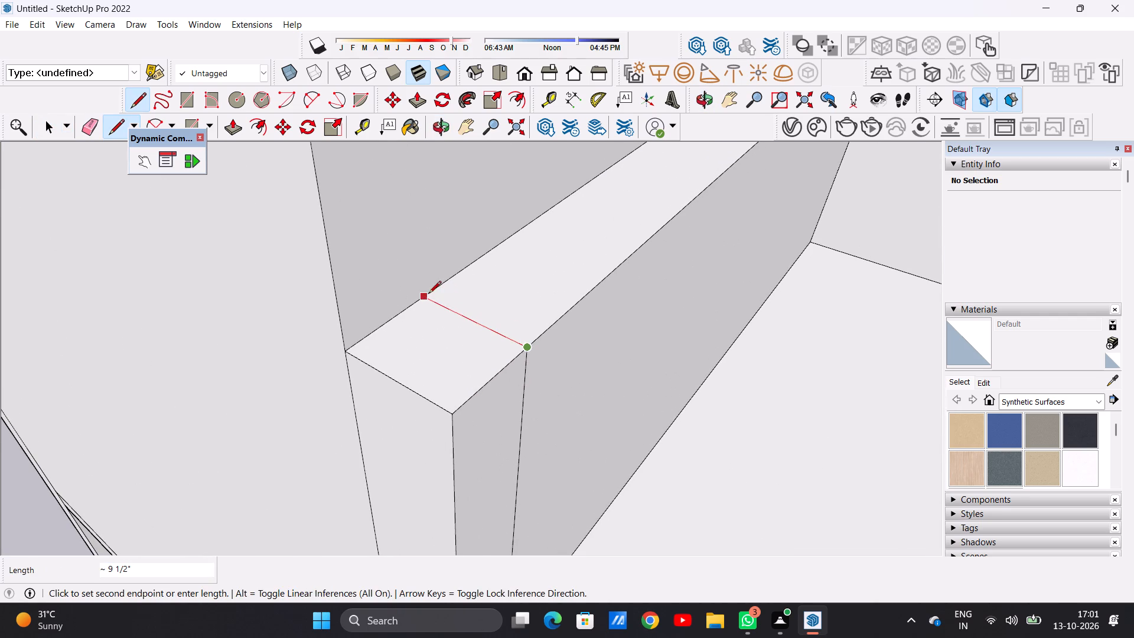
pyautogui.click(421, 297)
pyautogui.press('space')
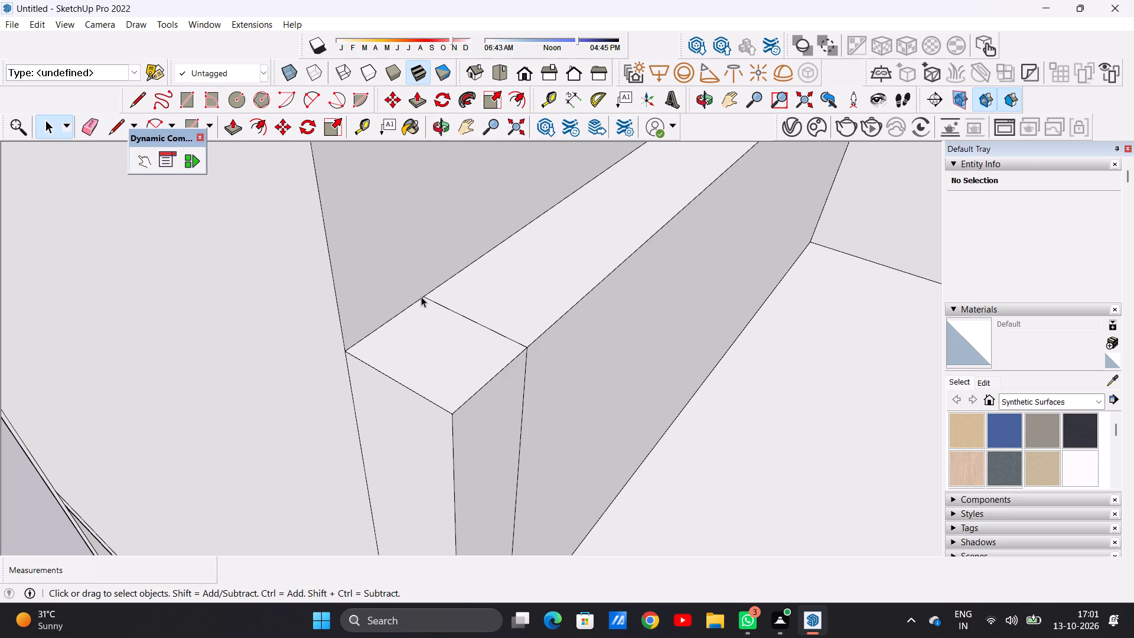
# Push/Pull the small face at the front end of that wall up 4' 2 11/16", level with the side posts.
pyautogui.scroll(-6, 463, 308)
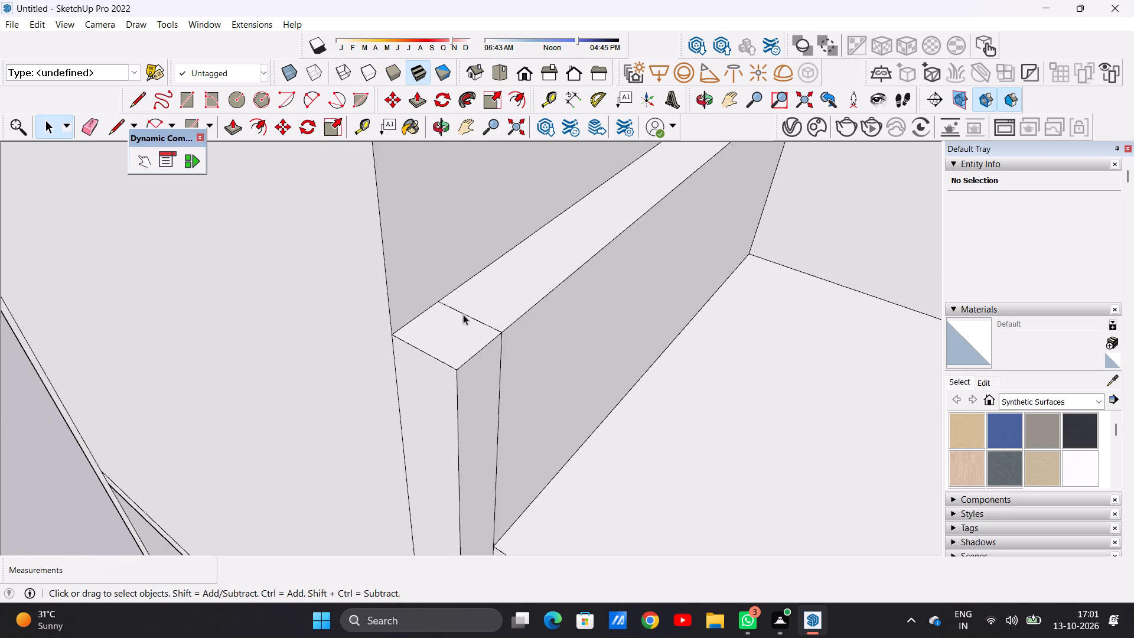
pyautogui.scroll(-20, 463, 314)
pyautogui.scroll(-5, 463, 314)
pyautogui.moveTo(472, 356); pyautogui.dragTo(571, 304, button='middle')
pyautogui.scroll(4, 497, 308)
pyautogui.scroll(-1, 495, 308)
pyautogui.scroll(1, 460, 305)
pyautogui.scroll(-1, 460, 305)
pyautogui.scroll(1, 460, 305)
pyautogui.scroll(-1, 460, 305)
pyautogui.scroll(10, 460, 305)
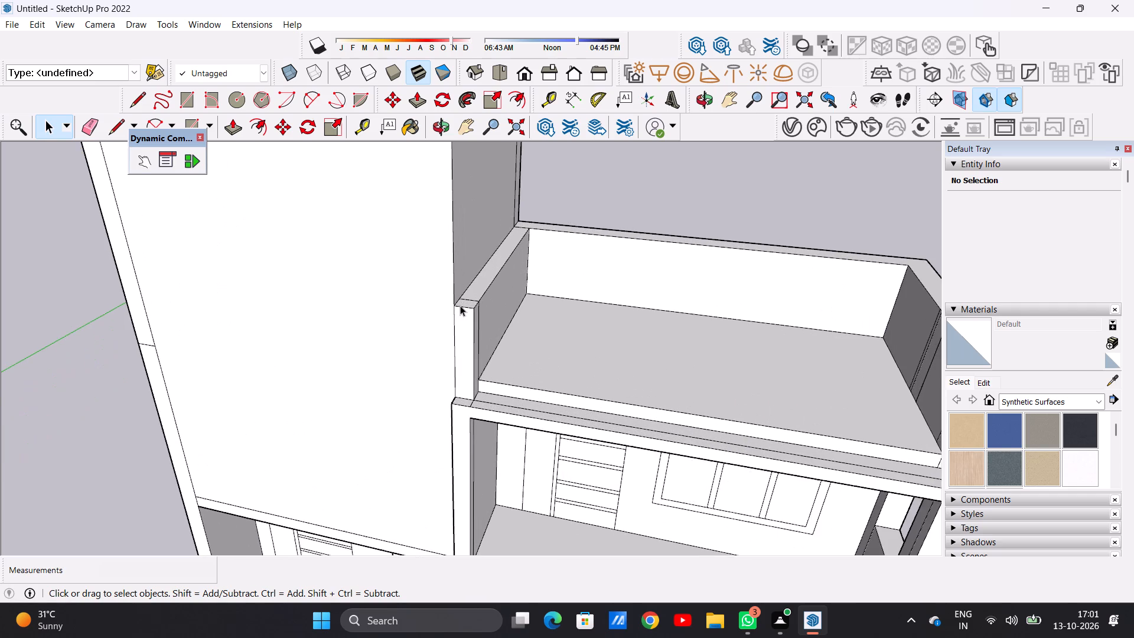
pyautogui.scroll(-9, 460, 310)
pyautogui.scroll(5, 478, 312)
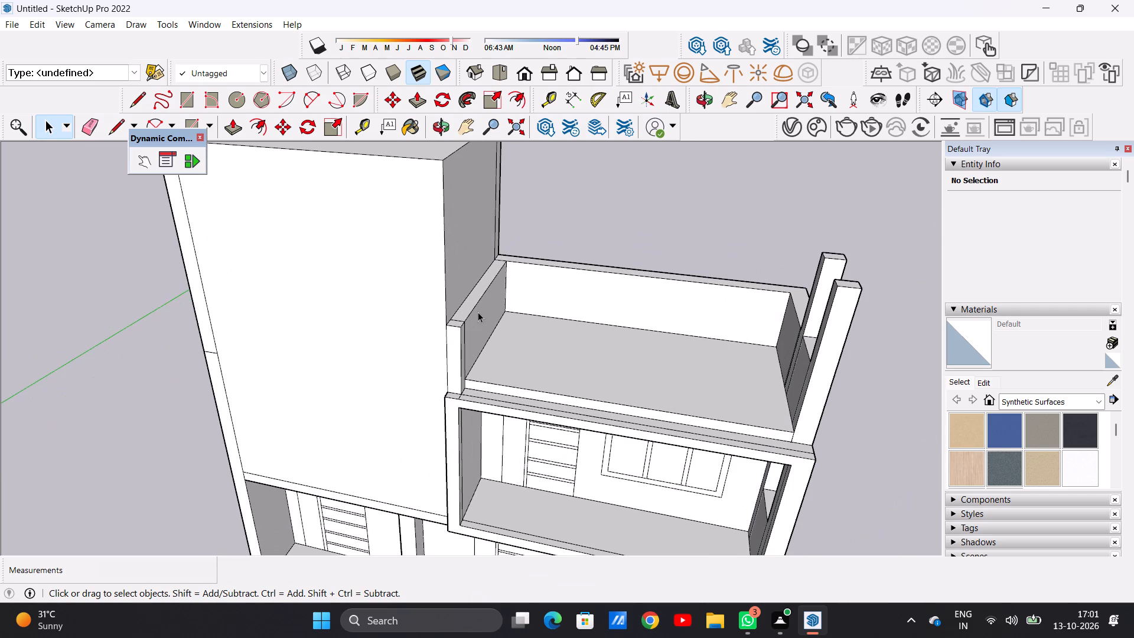
pyautogui.press('p')
pyautogui.scroll(3, 455, 298)
pyautogui.scroll(-1, 455, 298)
pyautogui.scroll(1, 455, 298)
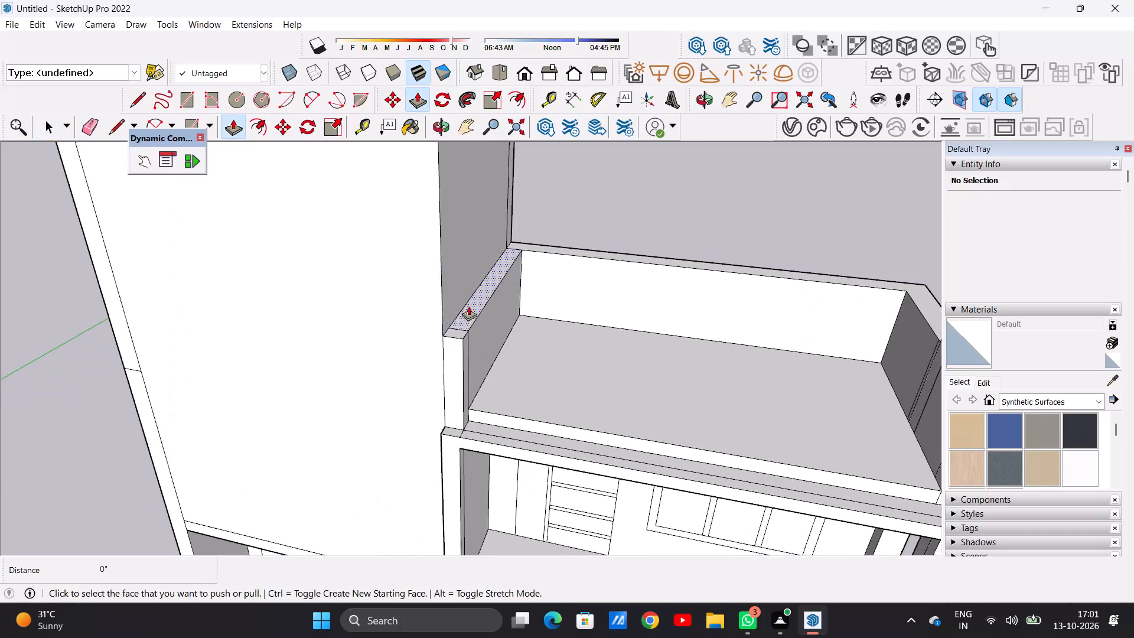
pyautogui.moveTo(476, 323); pyautogui.dragTo(467, 402, button='middle')
pyautogui.scroll(4, 460, 391)
pyautogui.scroll(-1, 460, 391)
pyautogui.scroll(1, 460, 390)
pyautogui.scroll(-2, 460, 390)
pyautogui.scroll(1, 460, 390)
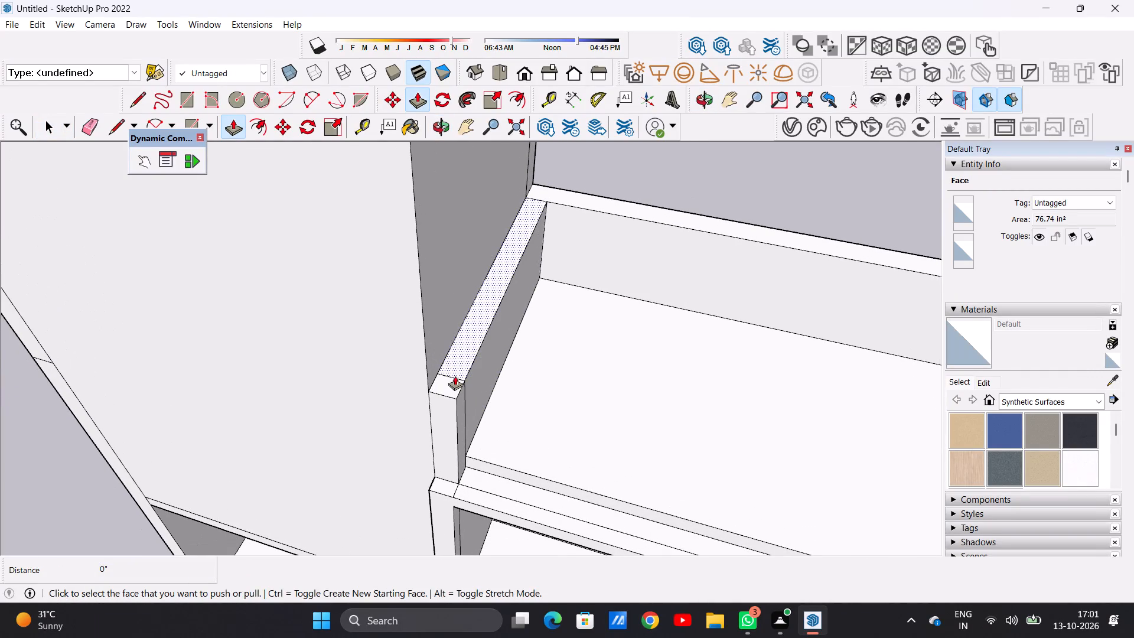
pyautogui.click(450, 382)
pyautogui.scroll(-12, 452, 309)
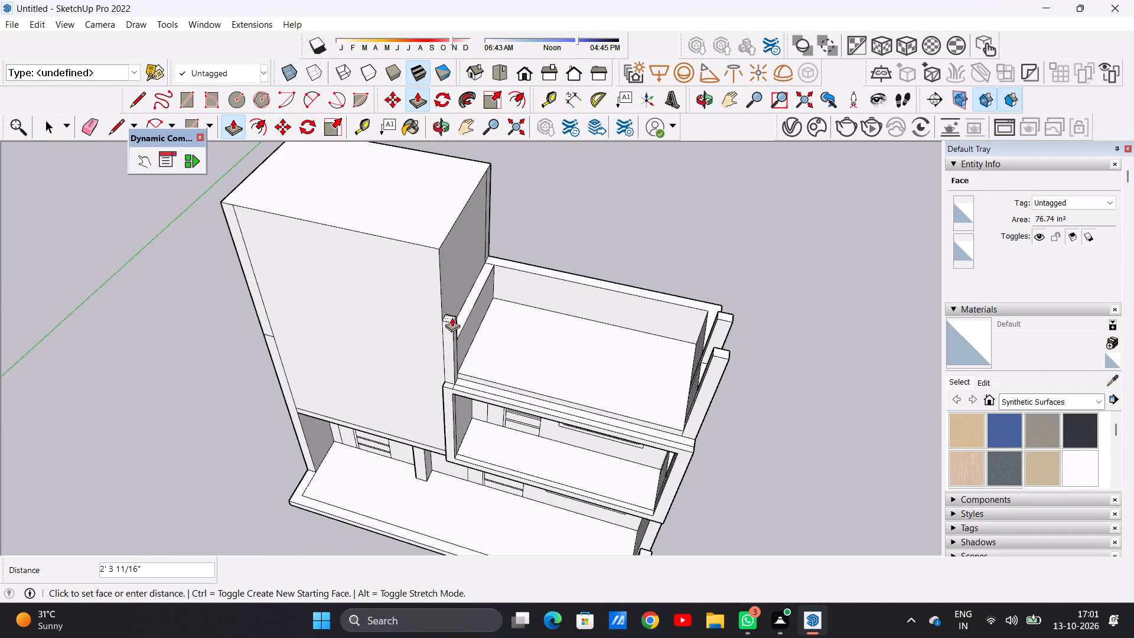
pyautogui.click(683, 354)
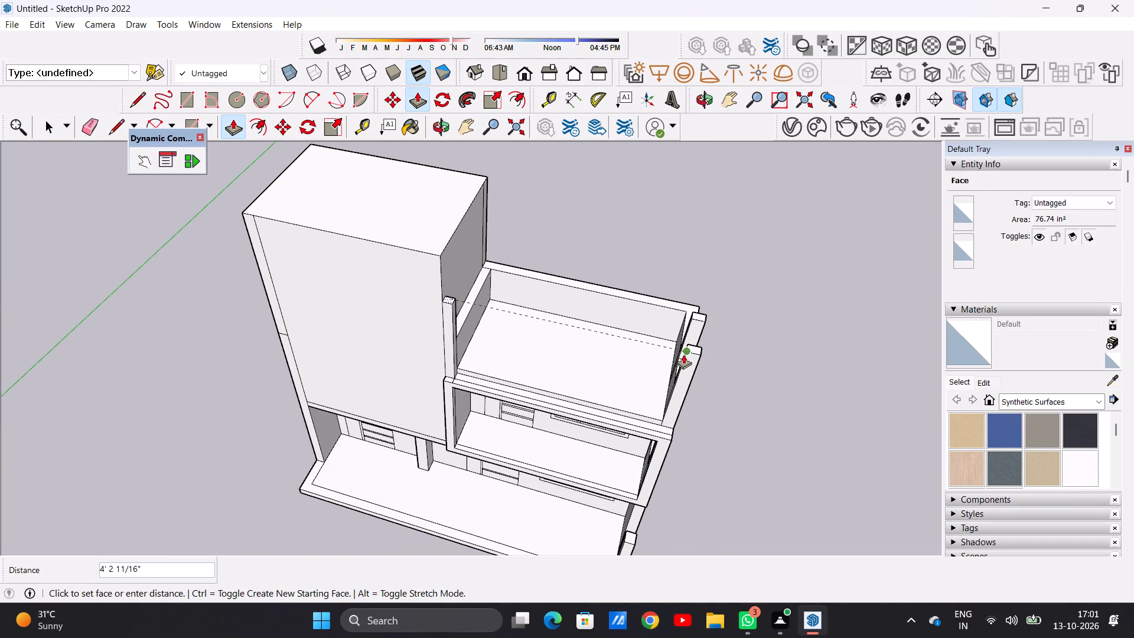
pyautogui.press('space')
# Draw a line about 16' 11 1/4" long across the terrace floor from the rear side post's inner corner to the opposite wall.
pyautogui.scroll(-2, 520, 357)
pyautogui.scroll(1, 520, 357)
pyautogui.scroll(-1, 520, 357)
pyautogui.moveTo(547, 370); pyautogui.dragTo(345, 266, button='middle')
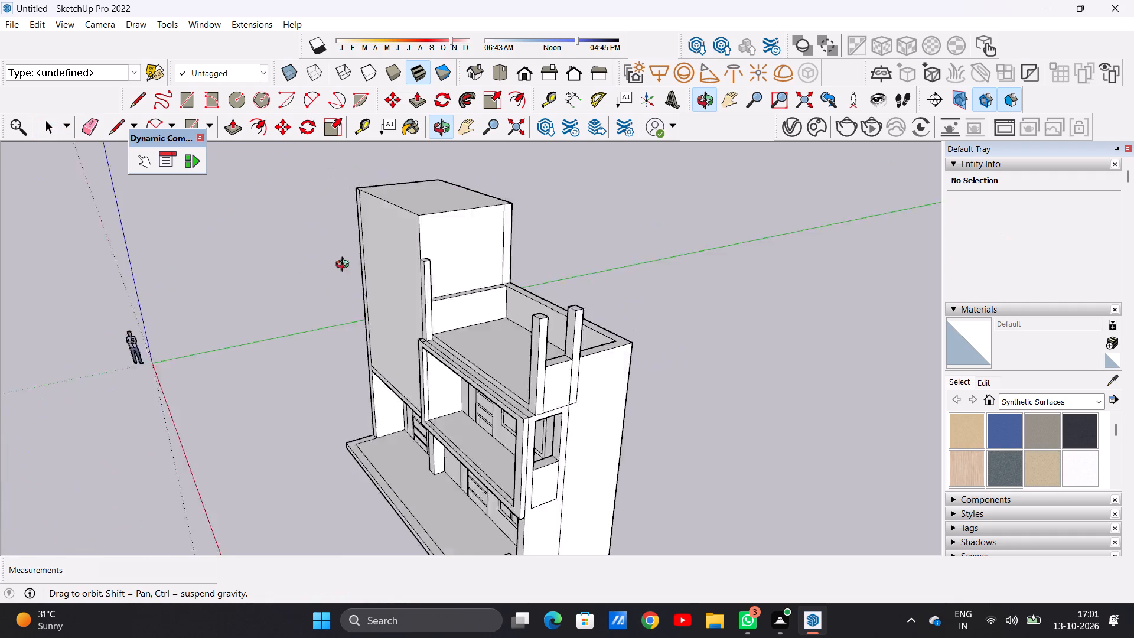
pyautogui.moveTo(345, 266); pyautogui.dragTo(229, 265, button='middle')
pyautogui.moveTo(517, 310); pyautogui.dragTo(246, 341, button='middle')
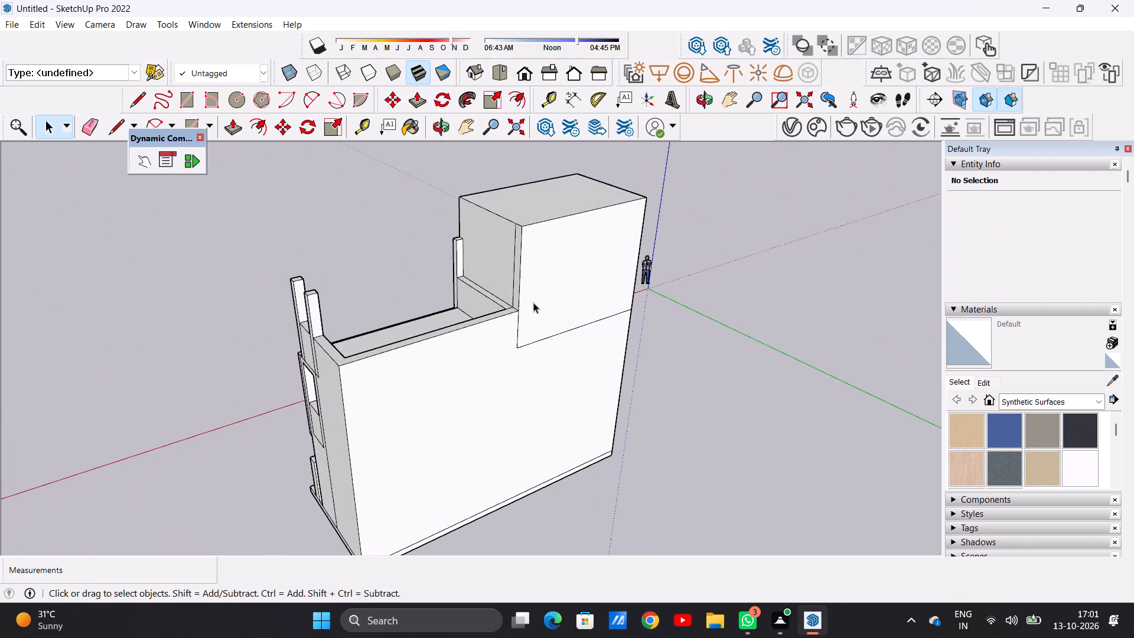
pyautogui.moveTo(548, 301); pyautogui.dragTo(408, 359, button='middle')
pyautogui.scroll(11, 331, 300)
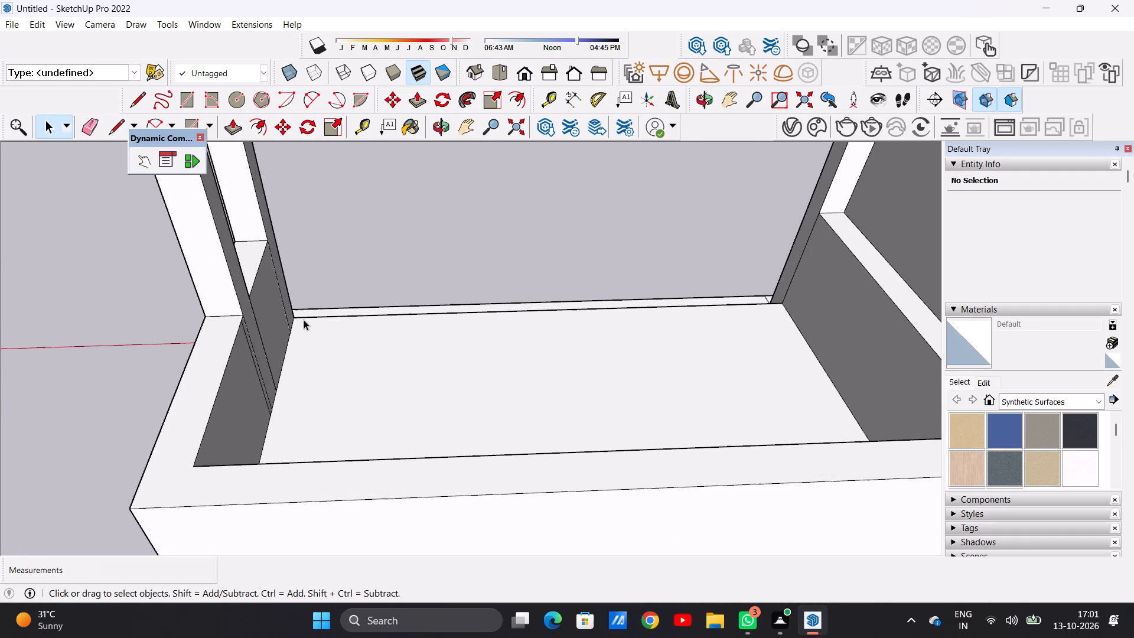
pyautogui.scroll(-3, 305, 318)
pyautogui.moveTo(428, 341); pyautogui.dragTo(428, 406, button='middle')
pyautogui.scroll(3, 397, 433)
pyautogui.scroll(-1, 393, 437)
pyautogui.scroll(5, 393, 437)
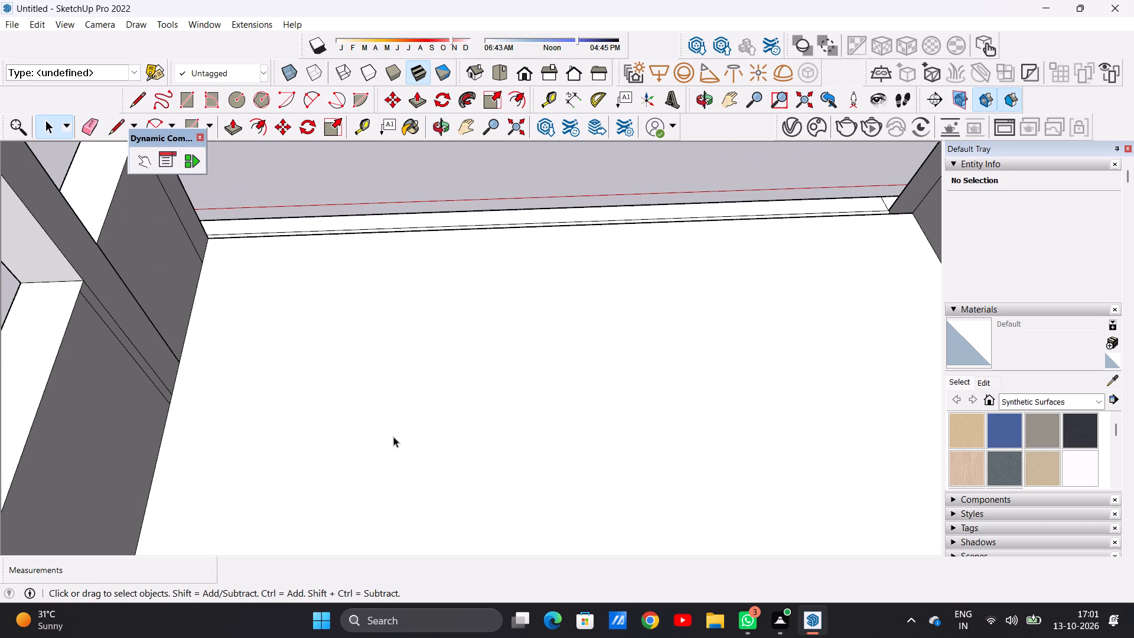
pyautogui.press('l')
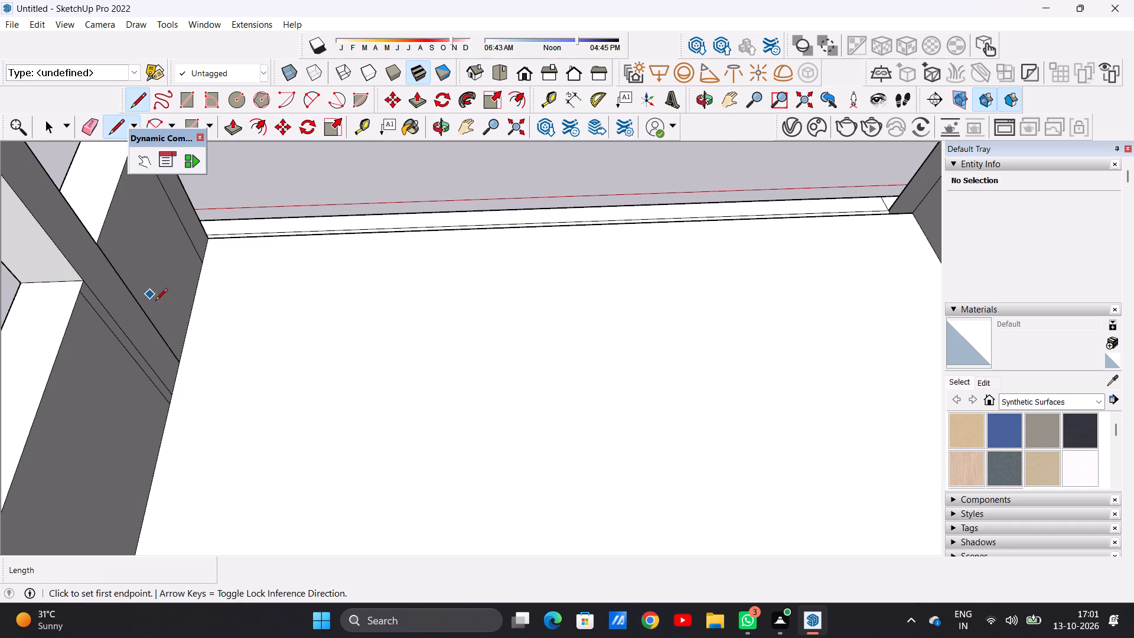
pyautogui.click(178, 359)
pyautogui.scroll(-9, 219, 372)
pyautogui.scroll(3, 630, 362)
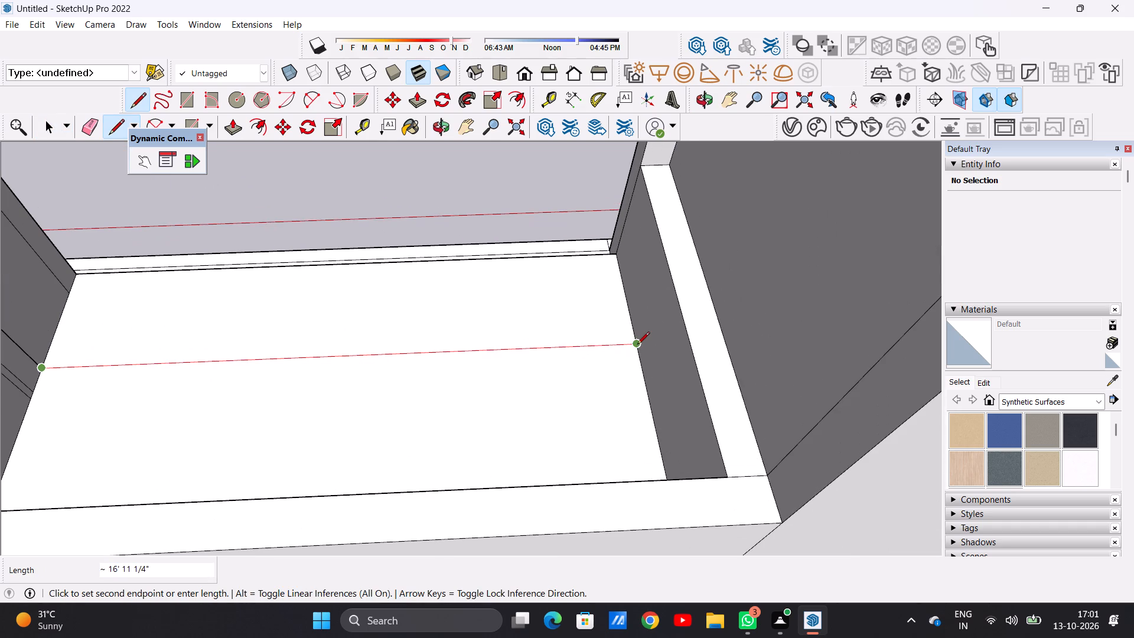
pyautogui.click(636, 345)
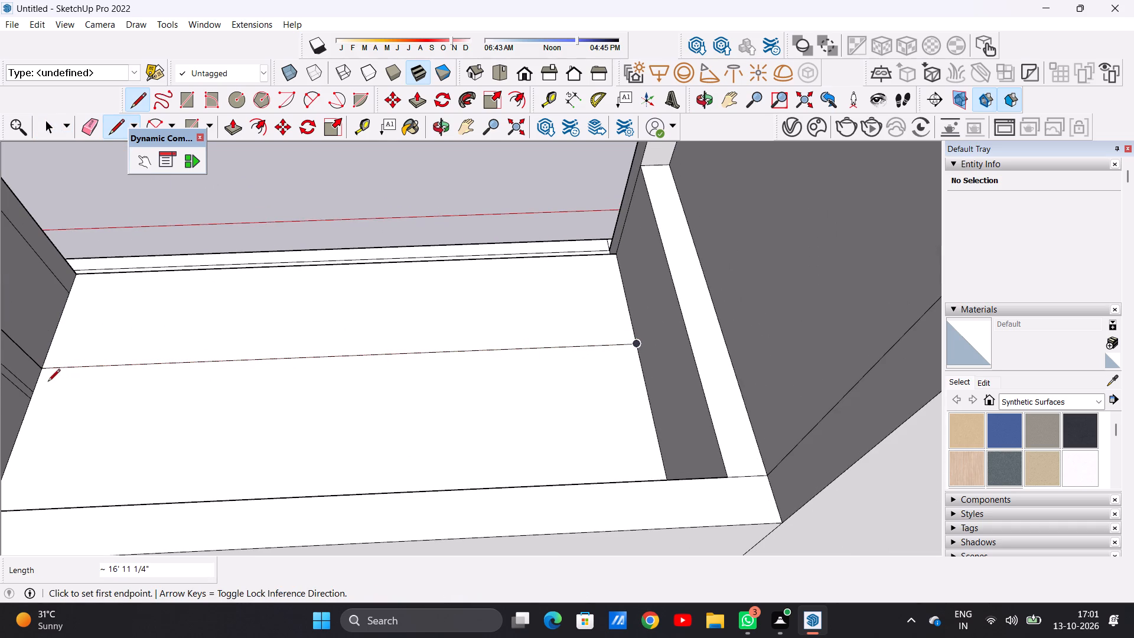
# Draw a second parallel line about 16' 11 1/4" long across the terrace floor, from the rear side post's other base corner to the opposite wall.
pyautogui.scroll(-7, 295, 401)
pyautogui.scroll(4, 213, 407)
pyautogui.scroll(-1, 210, 409)
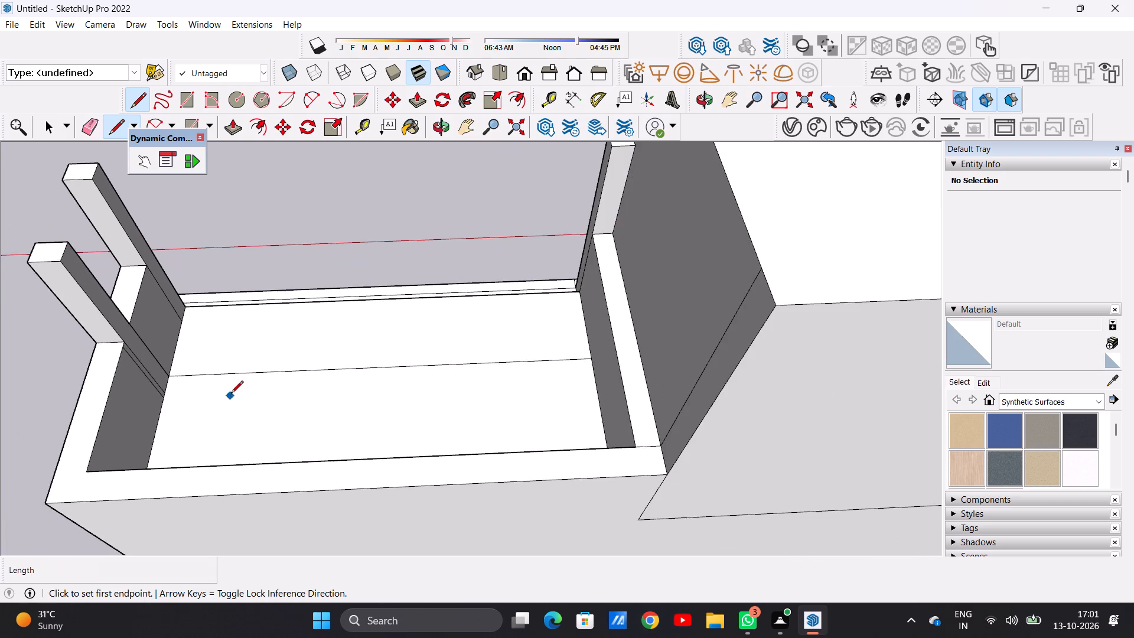
pyautogui.moveTo(212, 382); pyautogui.dragTo(119, 345, button='middle')
pyautogui.scroll(12, 126, 214)
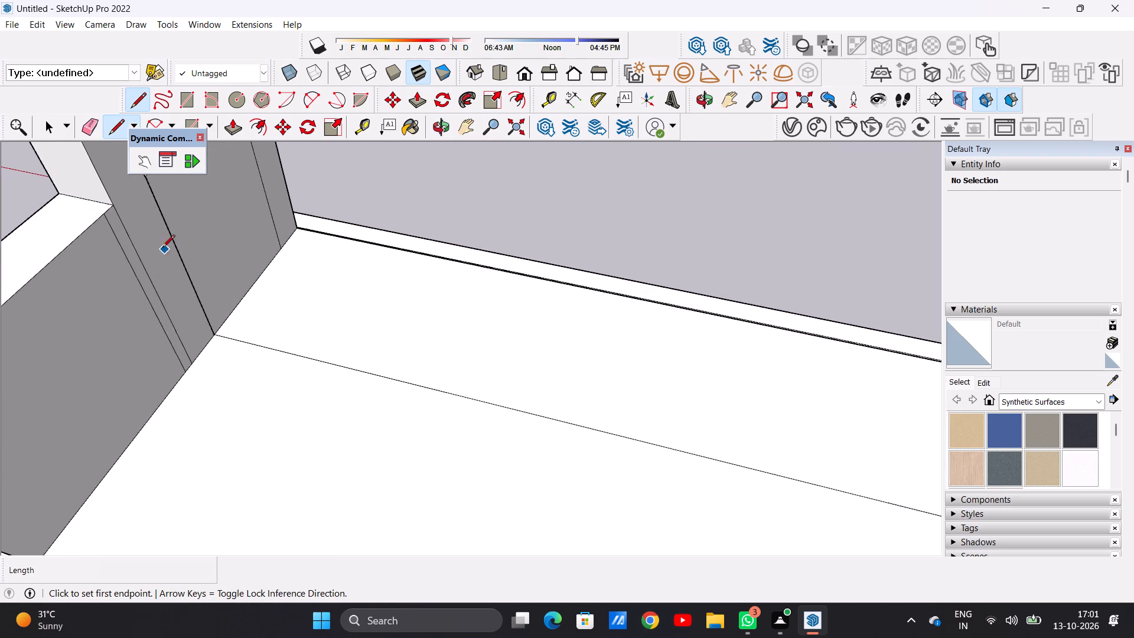
pyautogui.scroll(3, 162, 248)
pyautogui.scroll(-2, 146, 232)
pyautogui.scroll(1, 146, 232)
pyautogui.click(206, 396)
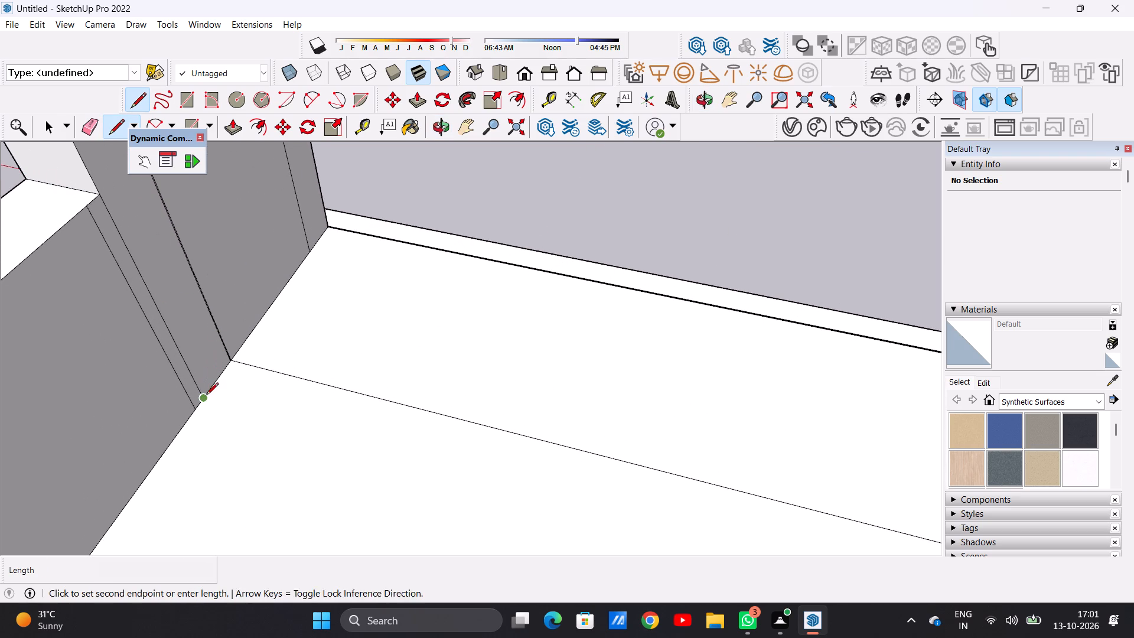
pyautogui.scroll(-14, 345, 438)
pyautogui.moveTo(491, 482); pyautogui.dragTo(558, 490, button='middle')
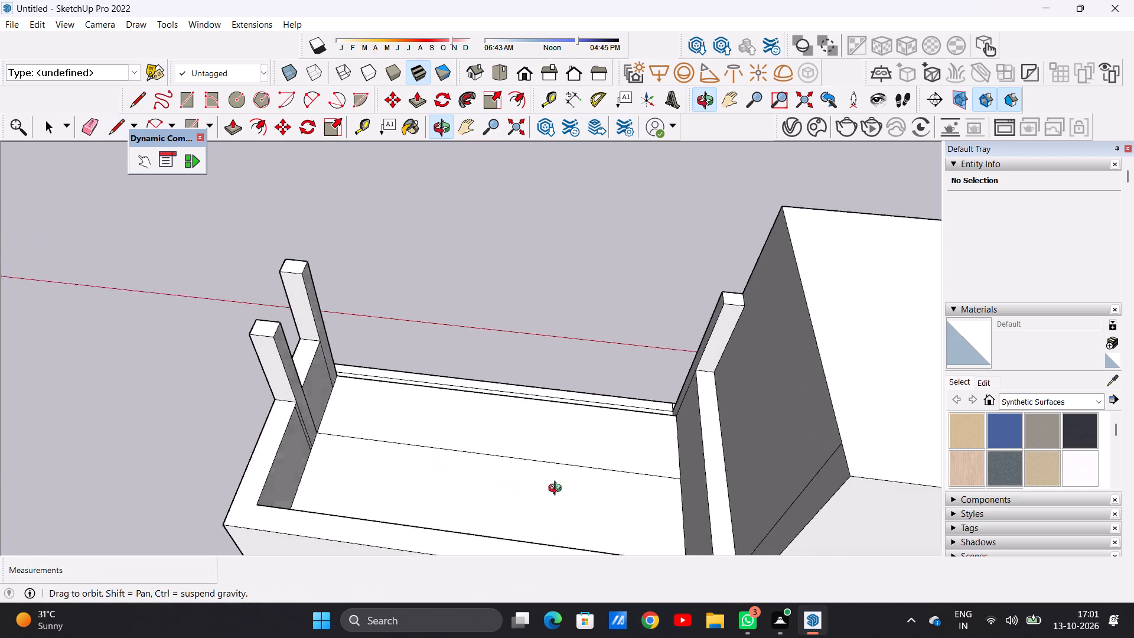
pyautogui.moveTo(558, 490); pyautogui.dragTo(677, 477, button='middle')
pyautogui.scroll(7, 717, 394)
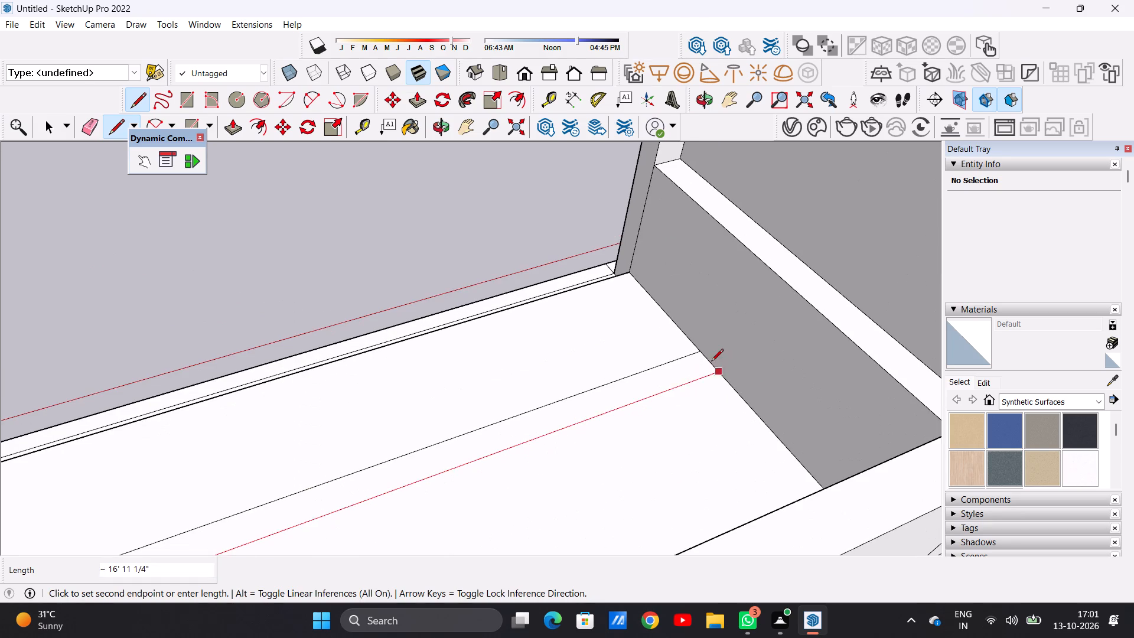
pyautogui.click(719, 366)
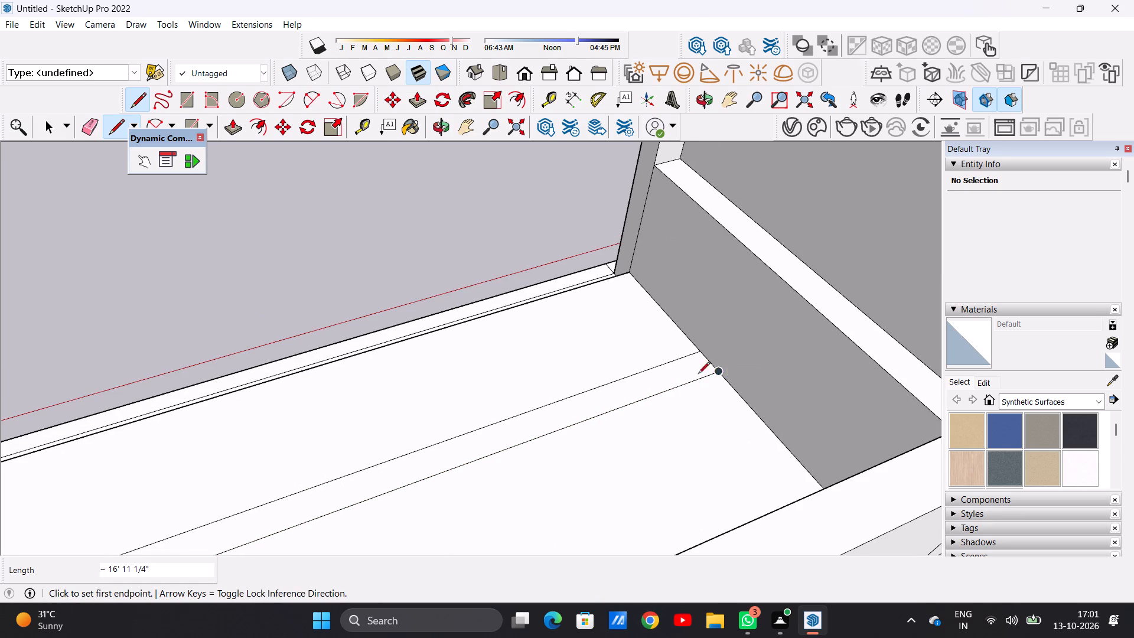
# From both floor lines' ends, draw lines 3' 7 1/8" up the wall beside the tall block and about 9 1/2" across its top.
pyautogui.scroll(-4, 660, 416)
pyautogui.moveTo(670, 421); pyautogui.dragTo(671, 409, button='middle')
pyautogui.scroll(-6, 671, 409)
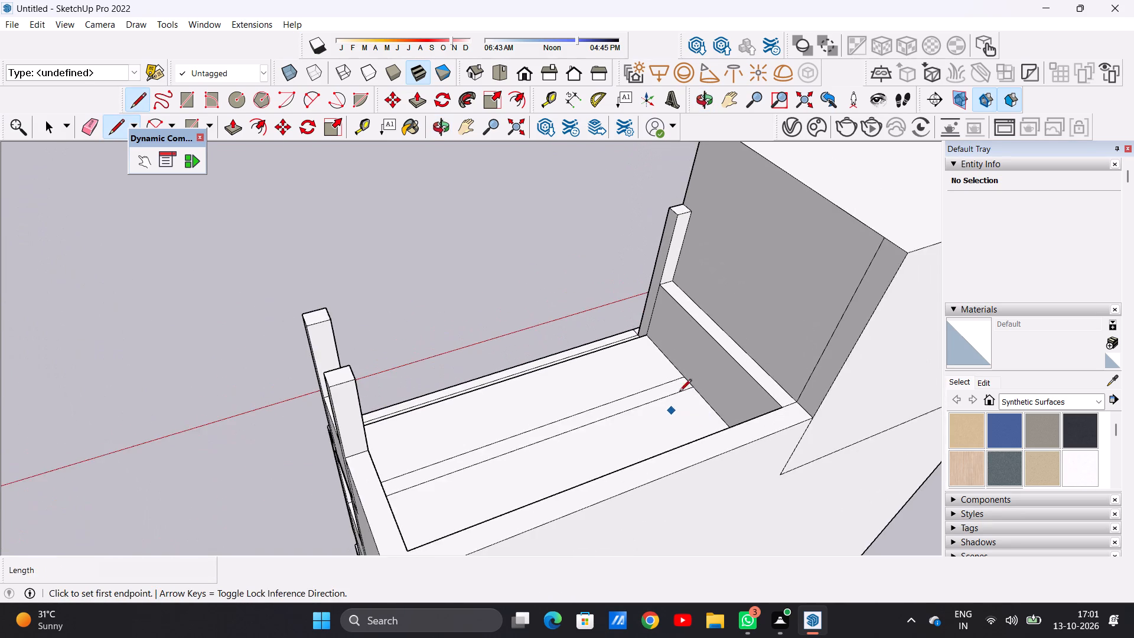
pyautogui.scroll(9, 728, 321)
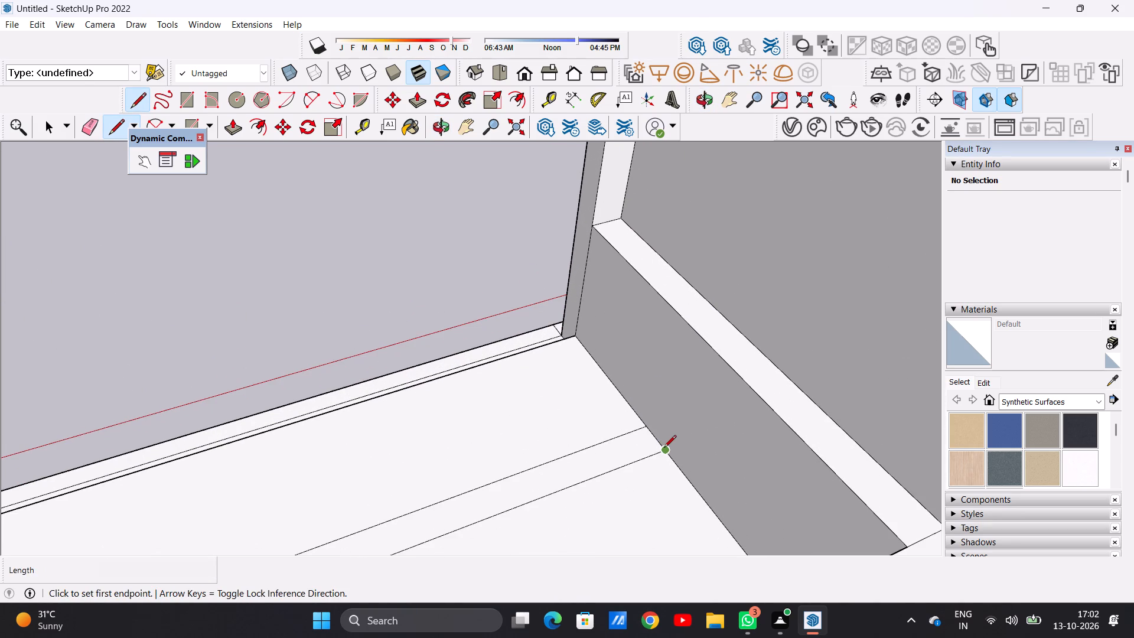
pyautogui.click(664, 448)
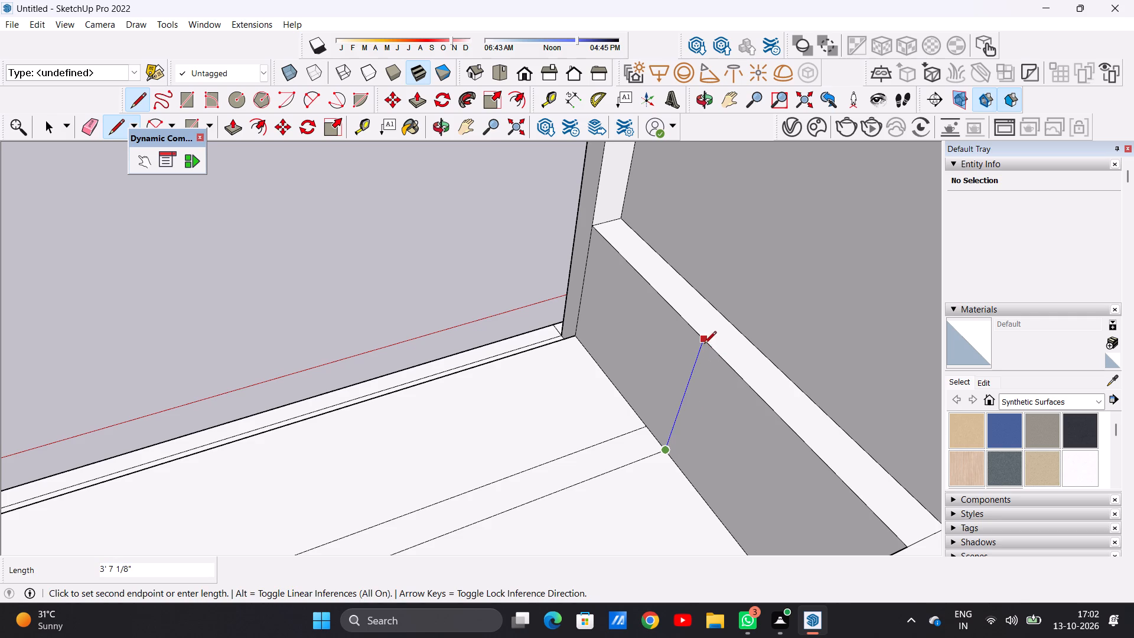
pyautogui.click(705, 339)
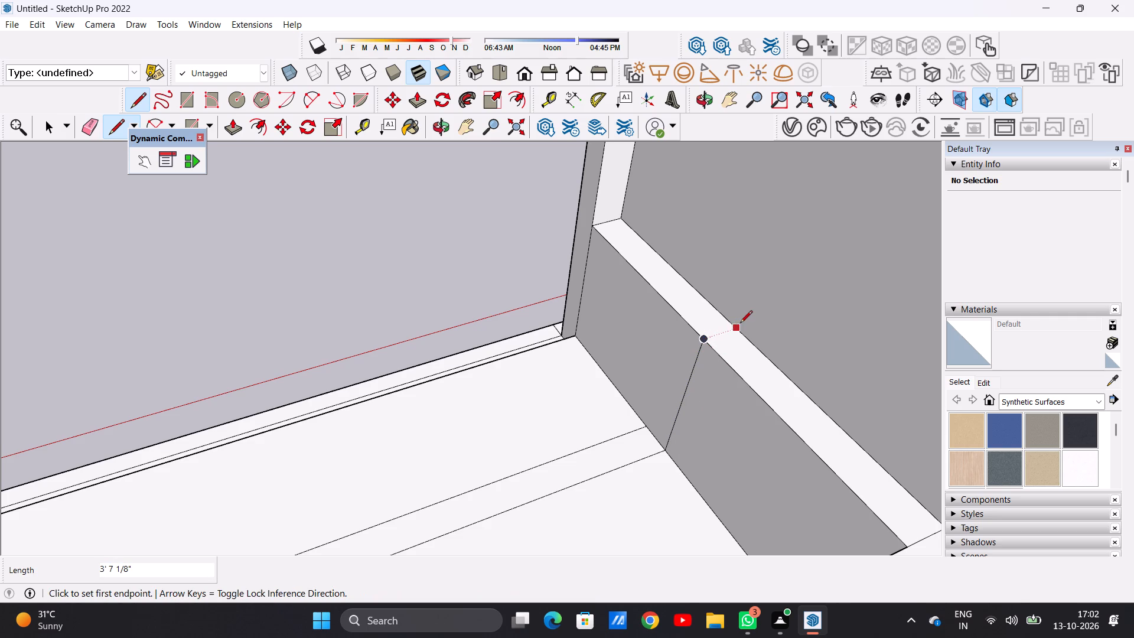
pyautogui.click(739, 328)
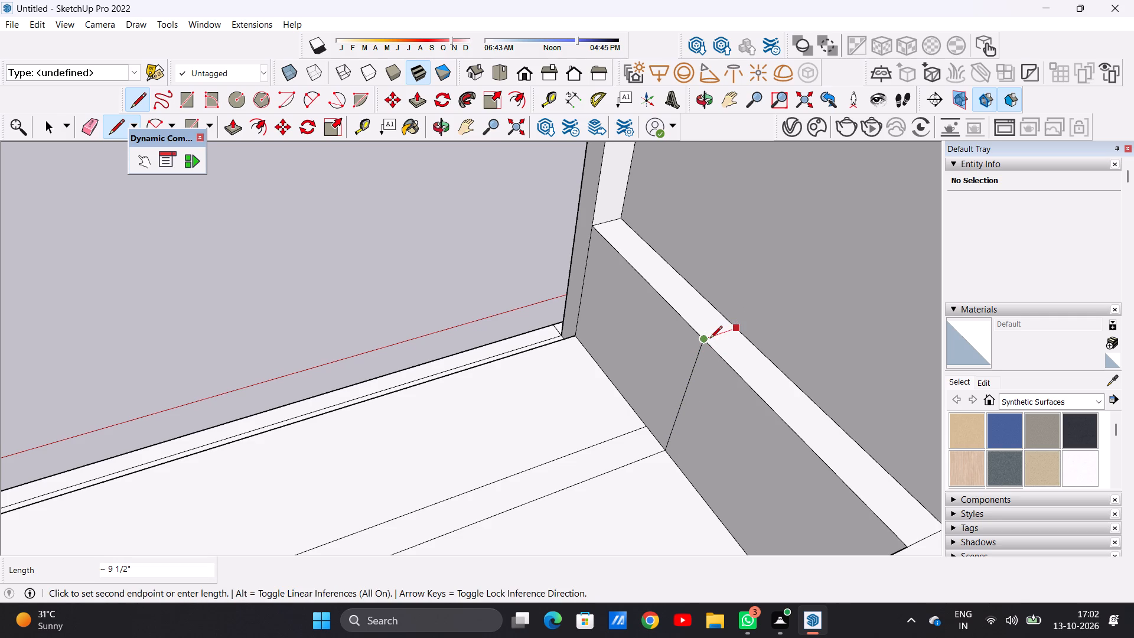
pyautogui.click(709, 339)
pyautogui.click(644, 425)
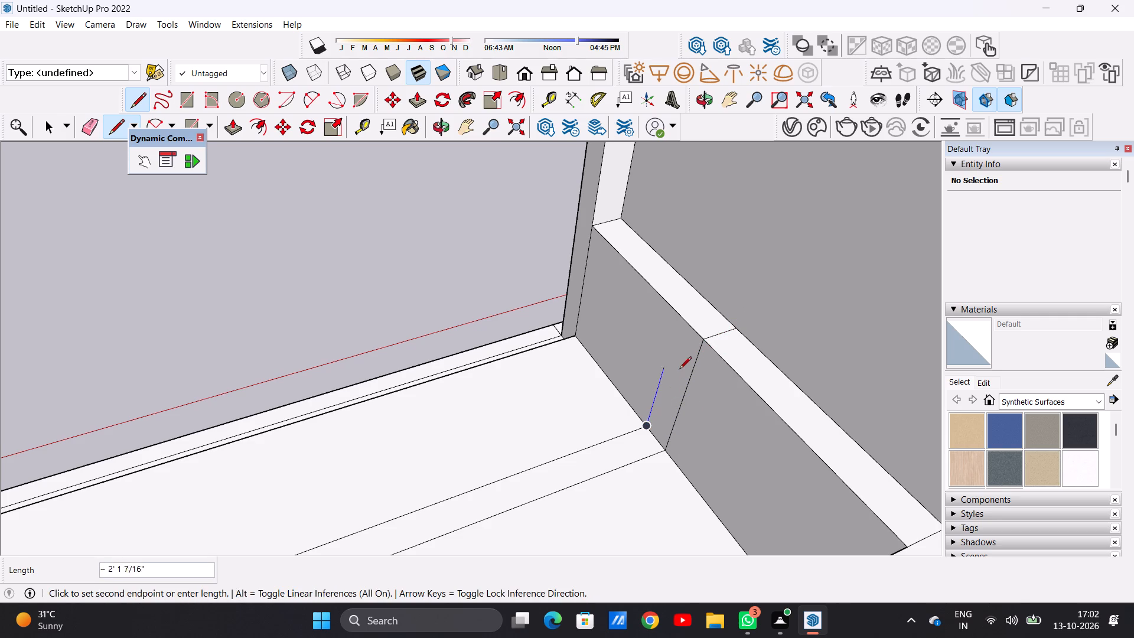
pyautogui.click(681, 315)
pyautogui.click(681, 314)
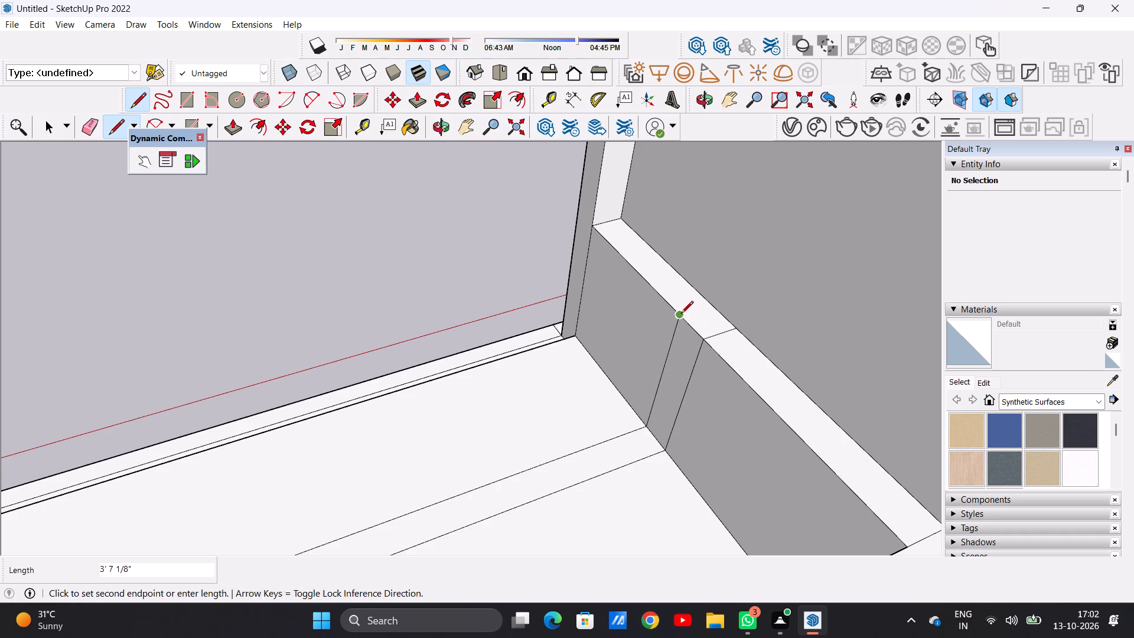
pyautogui.click(711, 305)
pyautogui.press('space')
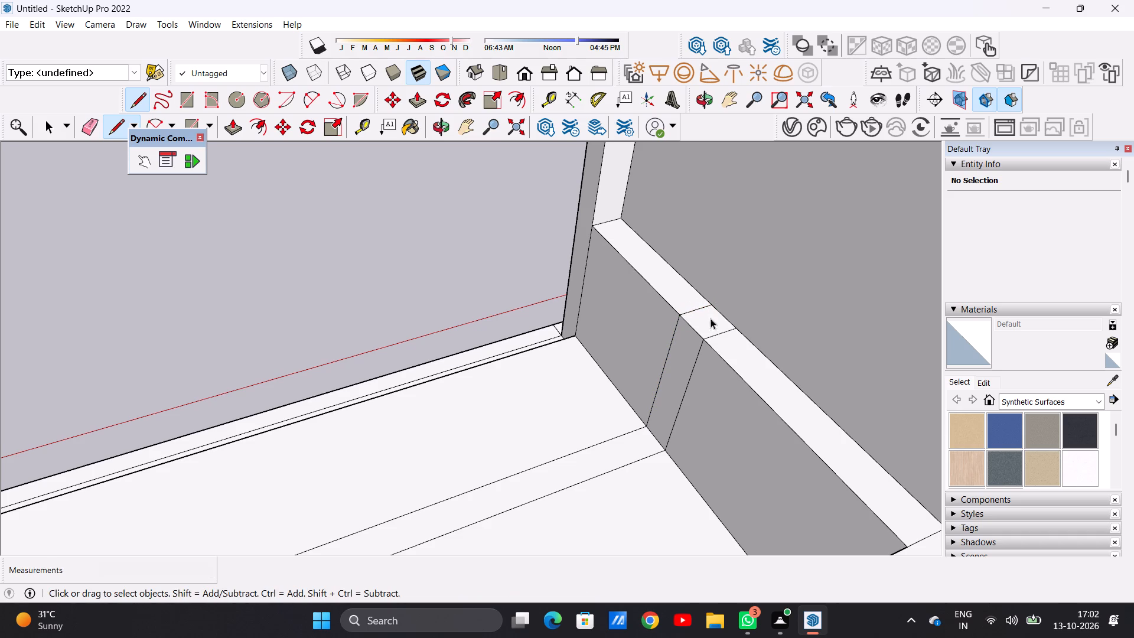
# Push/Pull the small face between the two lines on the wall top up 4' 2 11/16", level with the side posts.
pyautogui.press('p')
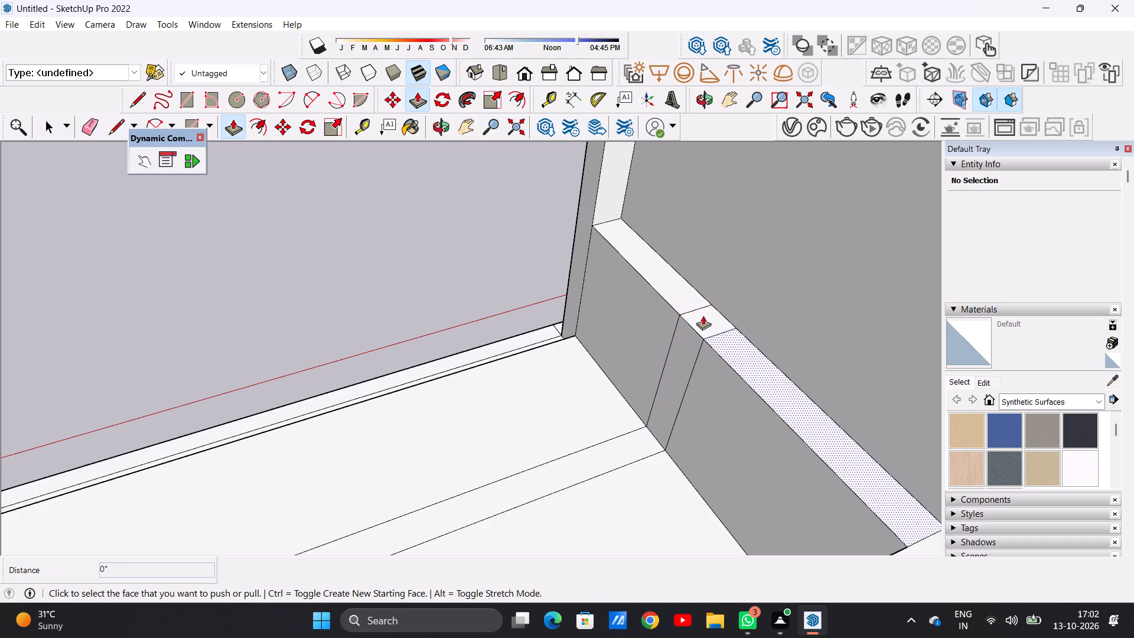
pyautogui.click(703, 315)
pyautogui.scroll(-11, 713, 262)
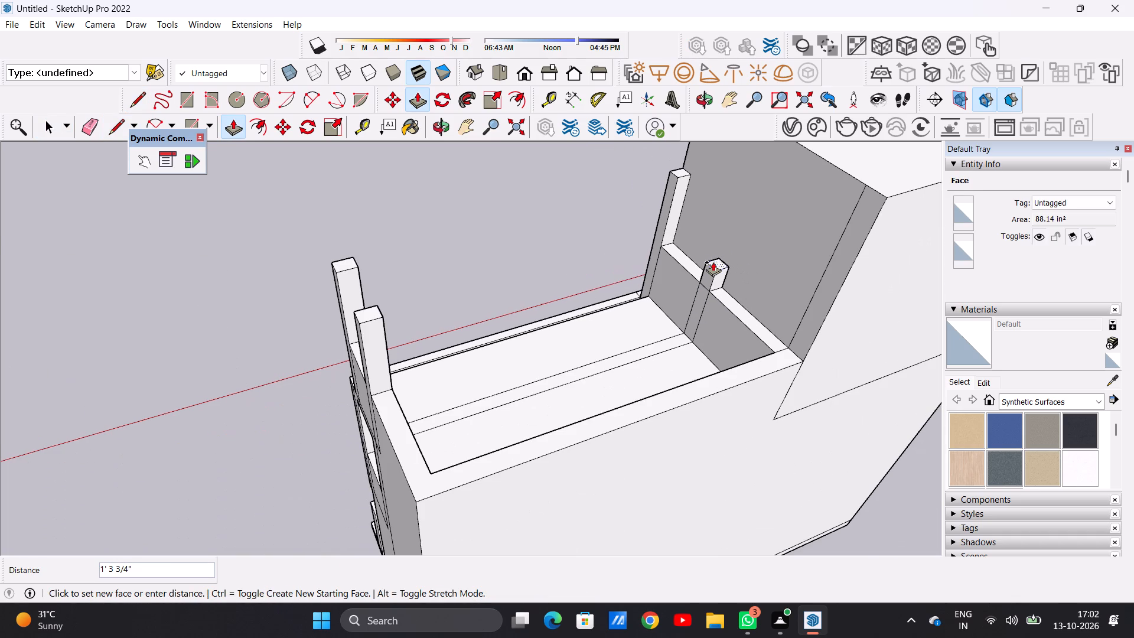
pyautogui.click(383, 309)
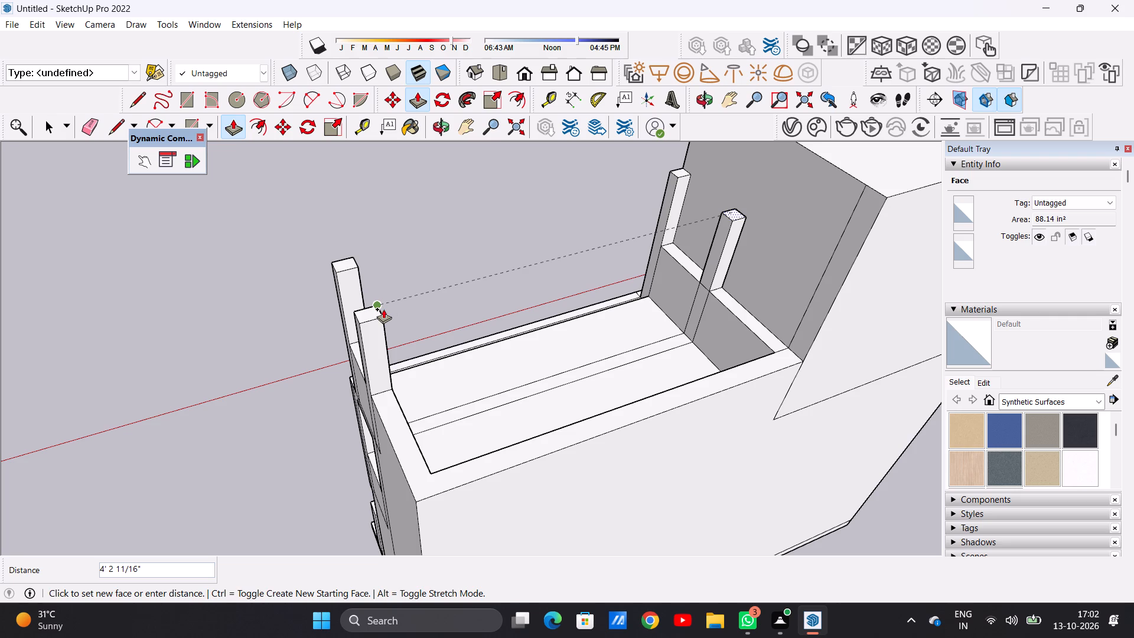
pyautogui.press('space')
# Examine the four raised terrace posts from the side and front of the whole house.
pyautogui.scroll(-7, 526, 354)
pyautogui.moveTo(501, 346); pyautogui.dragTo(698, 285, button='middle')
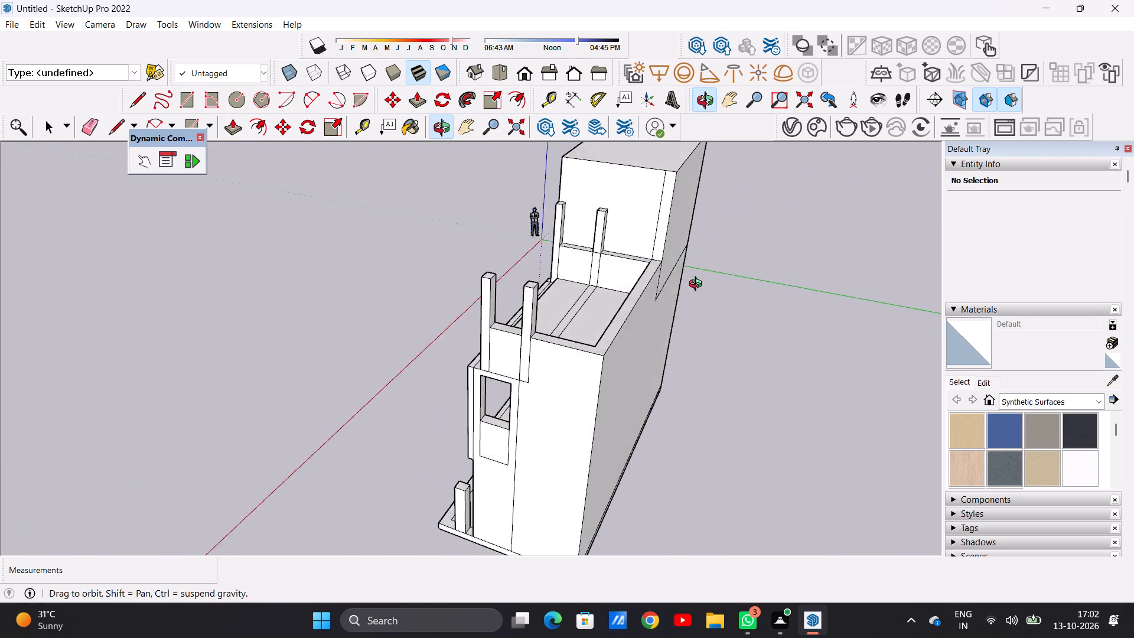
pyautogui.moveTo(698, 285); pyautogui.dragTo(710, 282, button='middle')
pyautogui.moveTo(458, 293); pyautogui.dragTo(716, 233, button='middle')
pyautogui.moveTo(550, 226); pyautogui.dragTo(620, 242, button='middle')
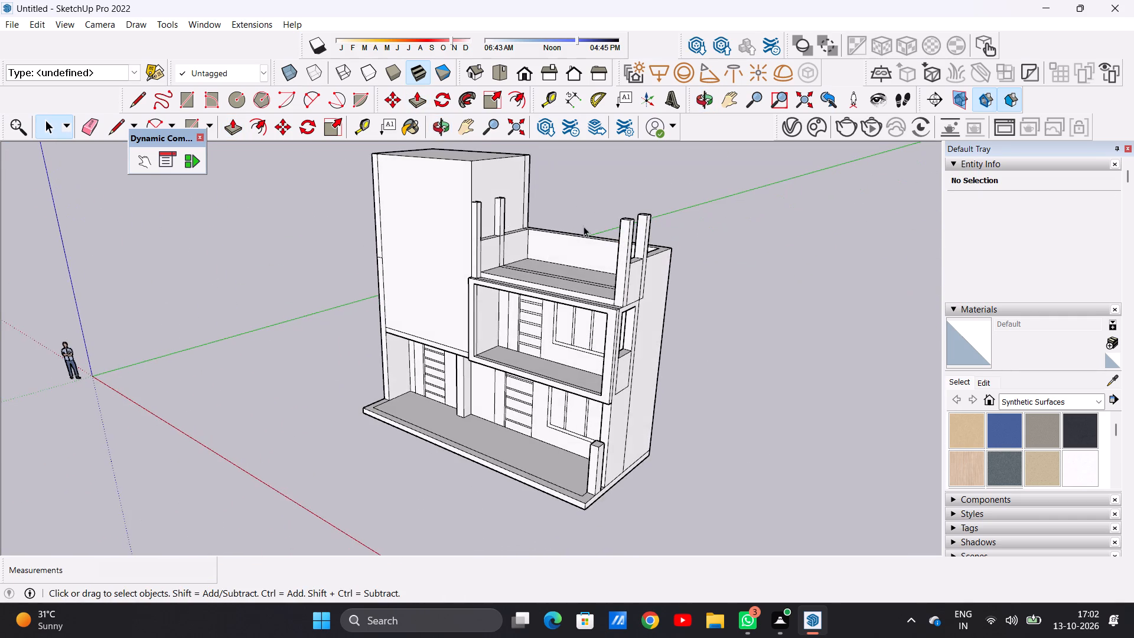
pyautogui.scroll(-2, 494, 201)
pyautogui.scroll(9, 494, 201)
pyautogui.scroll(-1, 498, 244)
pyautogui.scroll(2, 498, 244)
# Erase the two vertical lines on the wall below the new post and the two long lines across the terrace floor.
pyautogui.moveTo(590, 303); pyautogui.dragTo(535, 362, button='middle')
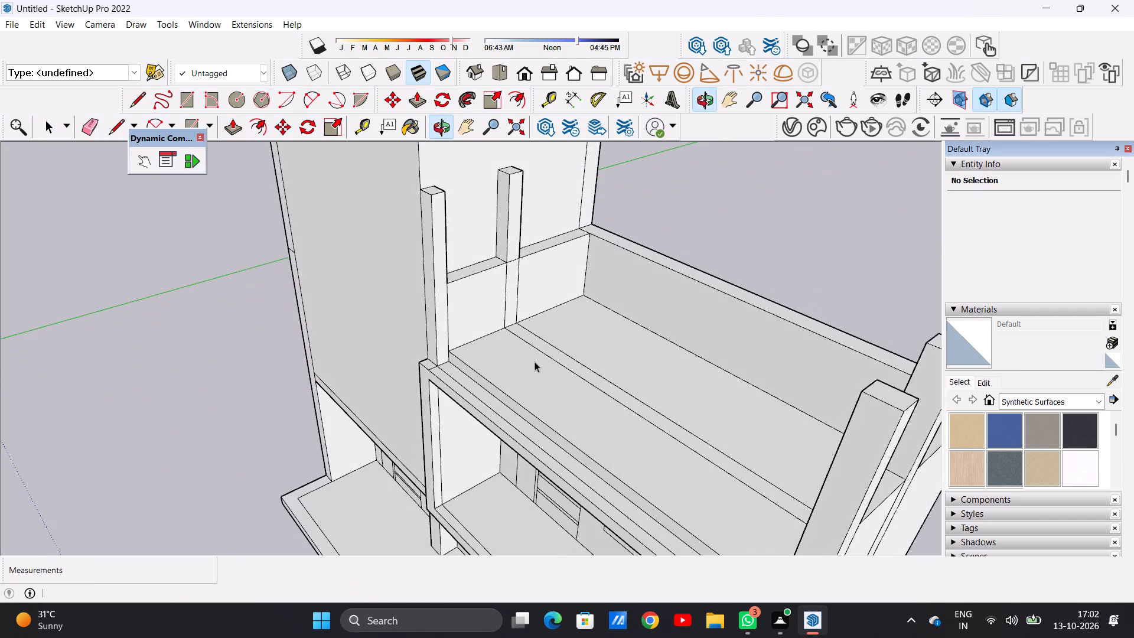
pyautogui.scroll(2, 535, 362)
pyautogui.scroll(-1, 535, 362)
pyautogui.scroll(1, 535, 362)
pyautogui.press('e')
pyautogui.scroll(2, 526, 310)
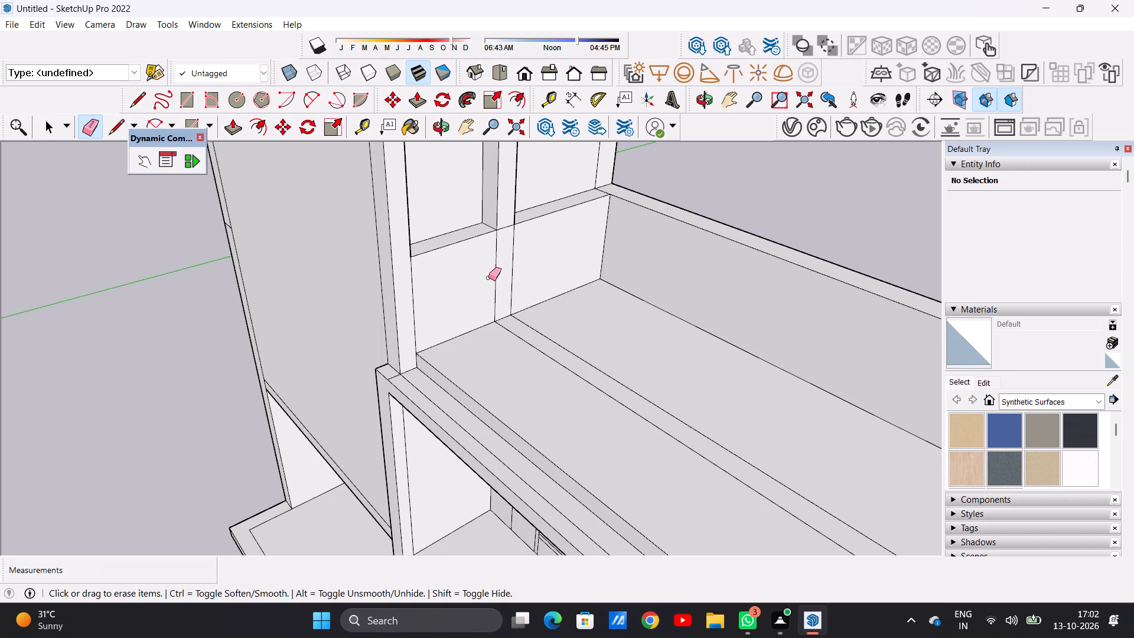
pyautogui.click(488, 268)
pyautogui.click(519, 260)
pyautogui.moveTo(480, 278); pyautogui.dragTo(517, 255)
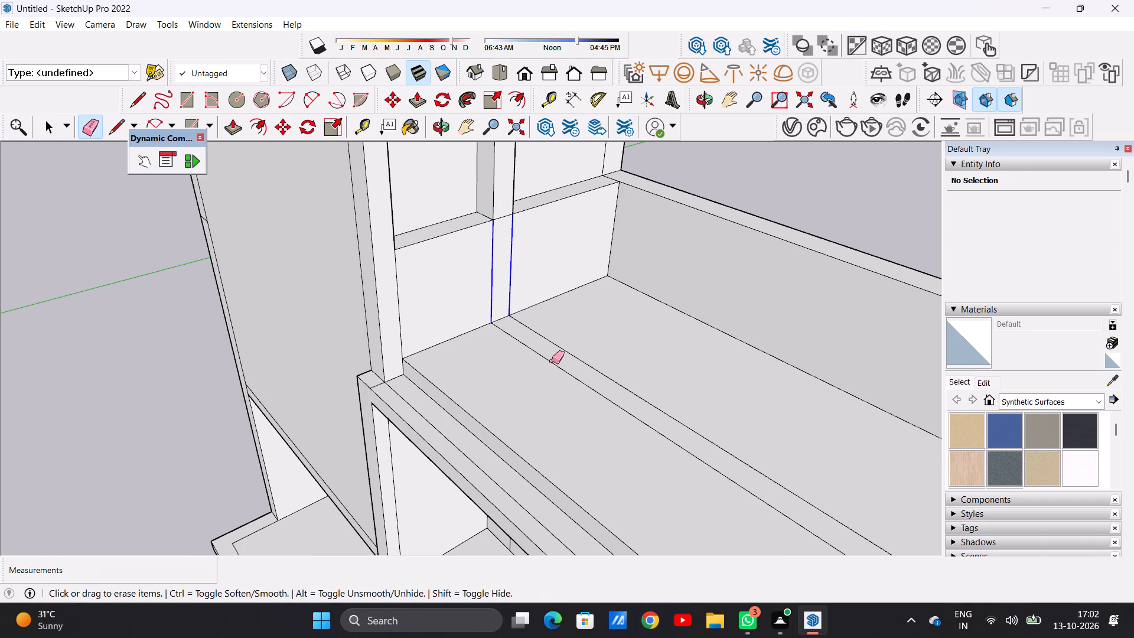
pyautogui.moveTo(553, 378); pyautogui.dragTo(597, 354)
pyautogui.press('space')
# Examine the cleaned-up terrace and both pairs of posts from the side and rear of the house.
pyautogui.scroll(-3, 497, 423)
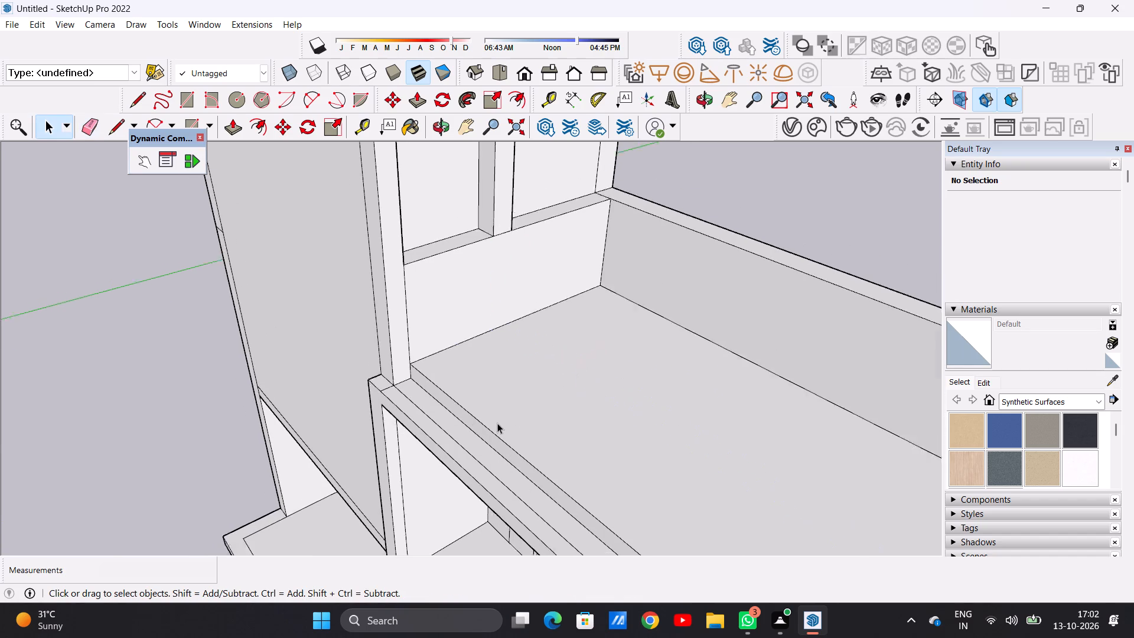
pyautogui.scroll(-4, 497, 423)
pyautogui.scroll(1, 484, 380)
pyautogui.scroll(-3, 484, 380)
pyautogui.moveTo(507, 429); pyautogui.dragTo(435, 359, button='middle')
pyautogui.moveTo(457, 362); pyautogui.dragTo(369, 374, button='middle')
pyautogui.scroll(2, 434, 270)
pyautogui.scroll(-1, 435, 269)
pyautogui.scroll(1, 435, 269)
pyautogui.moveTo(503, 302); pyautogui.dragTo(394, 279, button='middle')
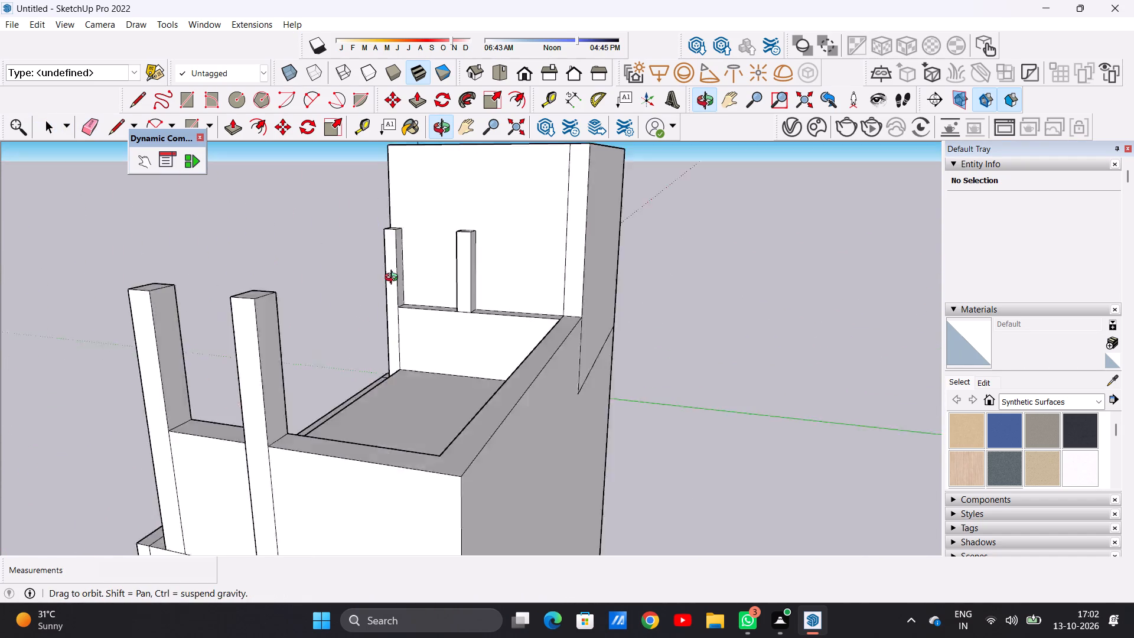
pyautogui.moveTo(394, 279); pyautogui.dragTo(361, 271, button='middle')
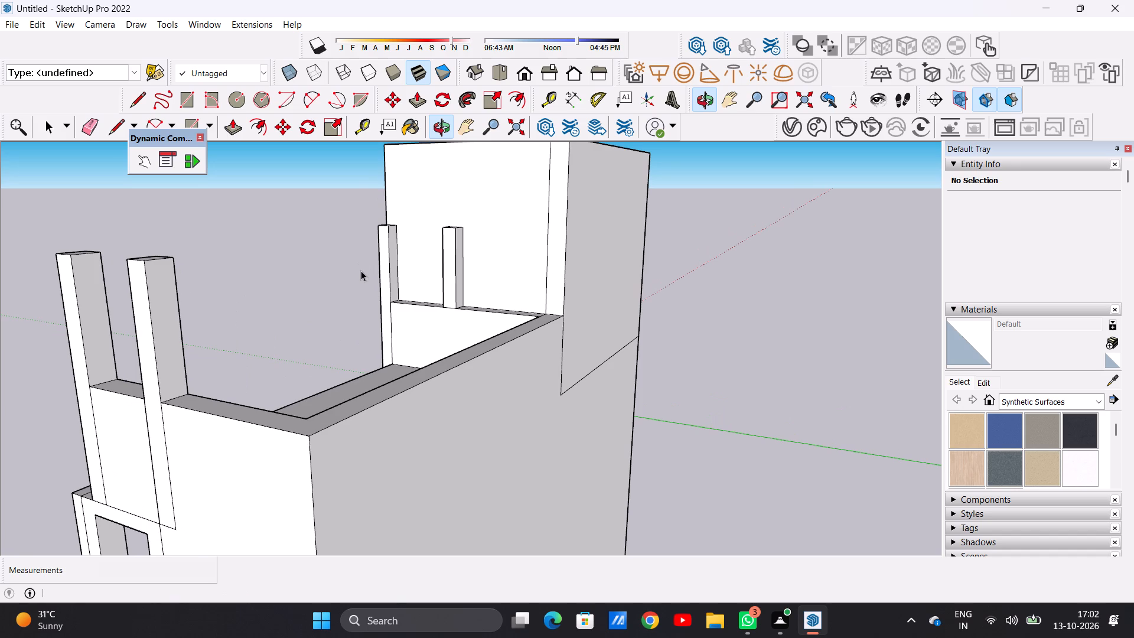
pyautogui.scroll(-2, 409, 239)
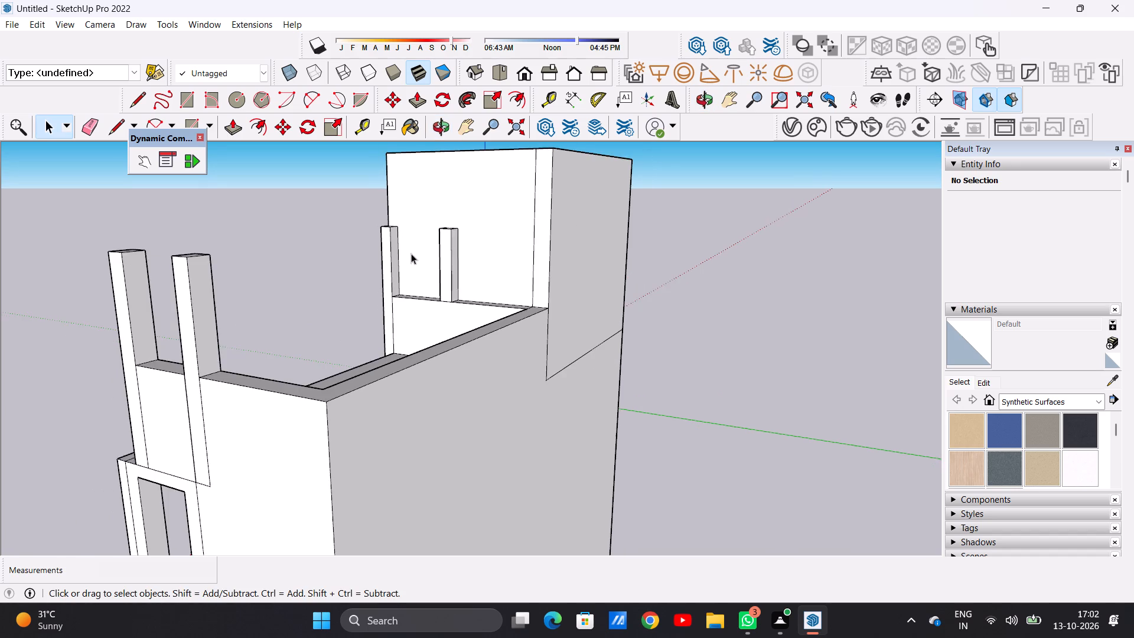
pyautogui.moveTo(411, 253); pyautogui.dragTo(519, 273, button='middle')
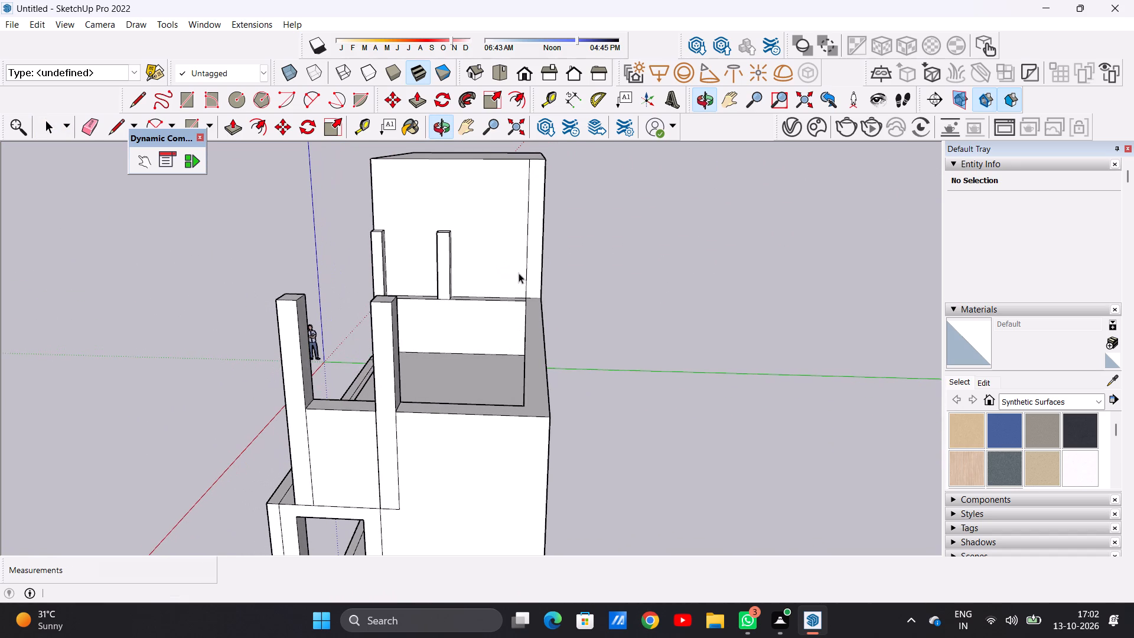
pyautogui.moveTo(418, 283); pyautogui.dragTo(447, 285, button='middle')
# Draw a line about 9 1/2" long across the inner face of the front post beside the tall block, a little below its top.
pyautogui.scroll(-1, 396, 244)
pyautogui.scroll(1, 393, 241)
pyautogui.scroll(-1, 393, 241)
pyautogui.scroll(10, 393, 241)
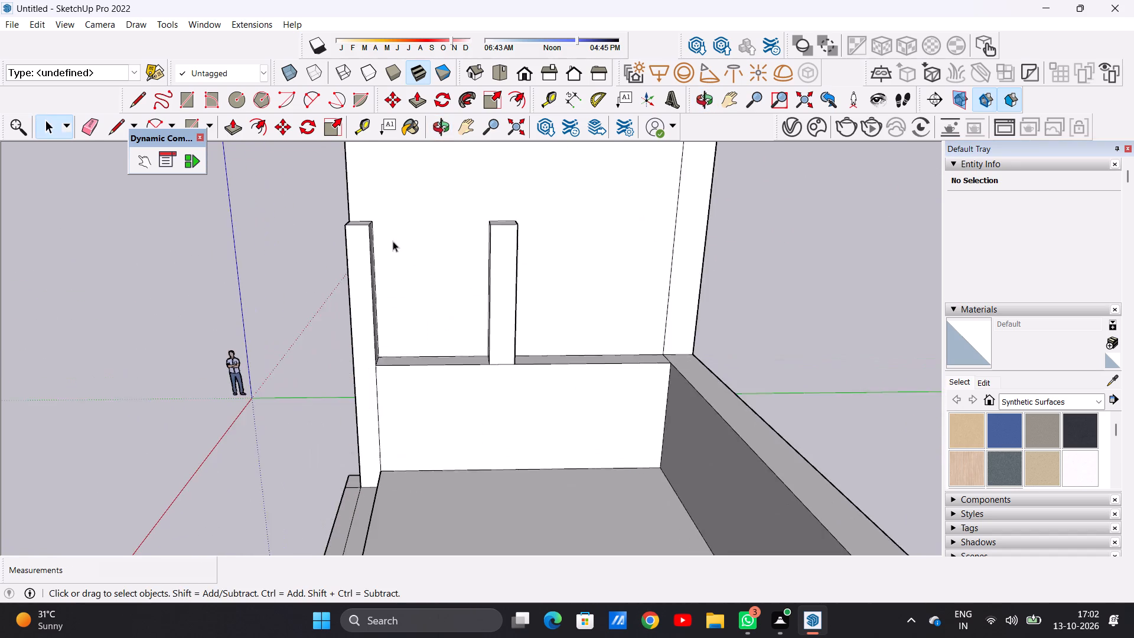
pyautogui.scroll(8, 393, 241)
pyautogui.scroll(-1, 398, 255)
pyautogui.scroll(2, 398, 255)
pyautogui.moveTo(471, 261); pyautogui.dragTo(337, 265, button='middle')
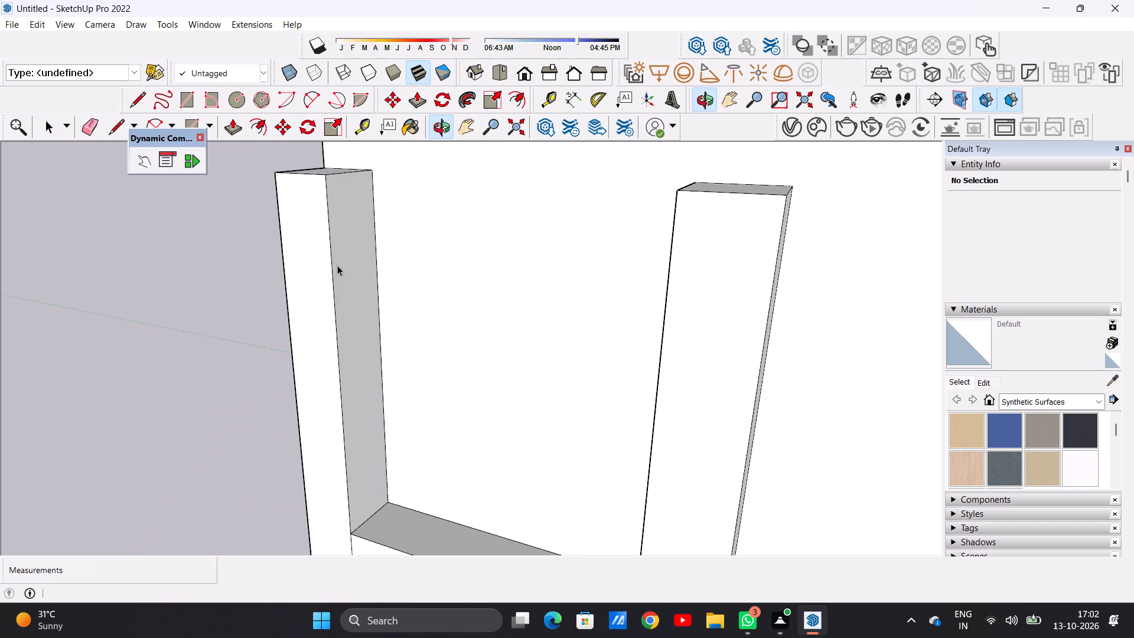
pyautogui.press('l')
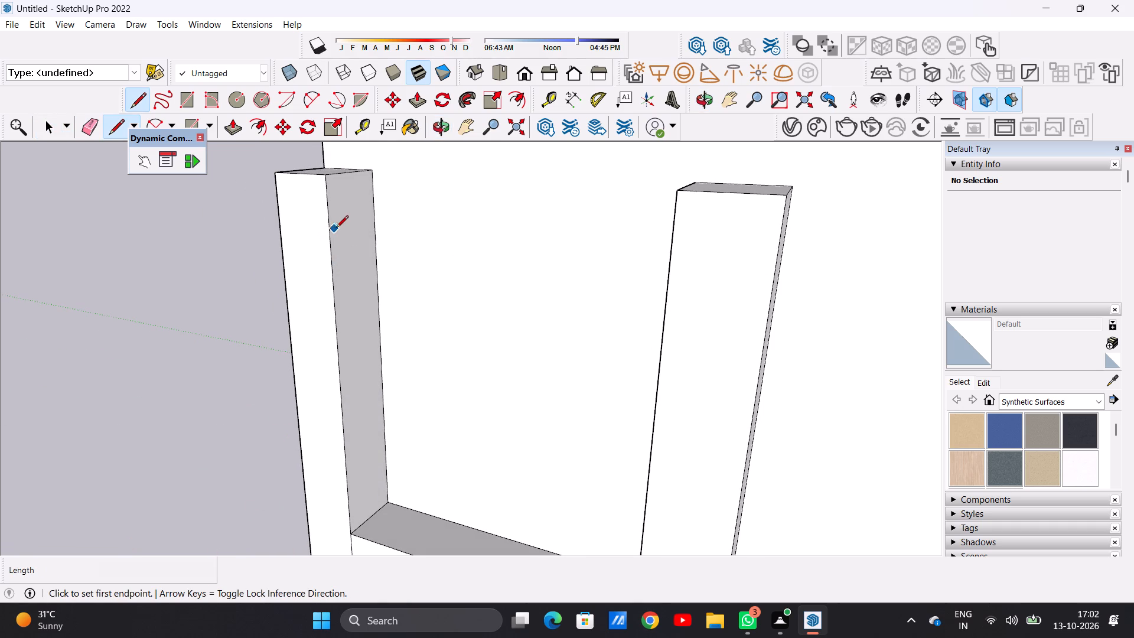
pyautogui.click(330, 247)
pyautogui.click(378, 235)
pyautogui.press('space')
# Push/Pull the front post's upper inner face about 3' 5 3/8" to the second post, forming a beam between them beside the tall block.
pyautogui.write('p')
pyautogui.click(344, 206)
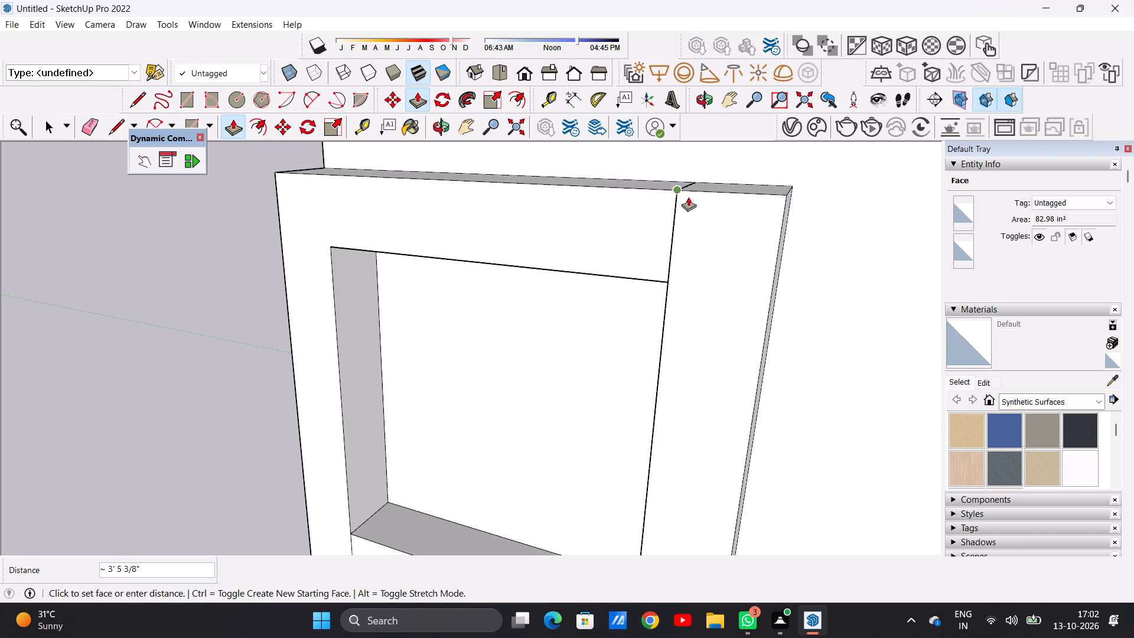
pyautogui.click(683, 190)
pyautogui.press('space')
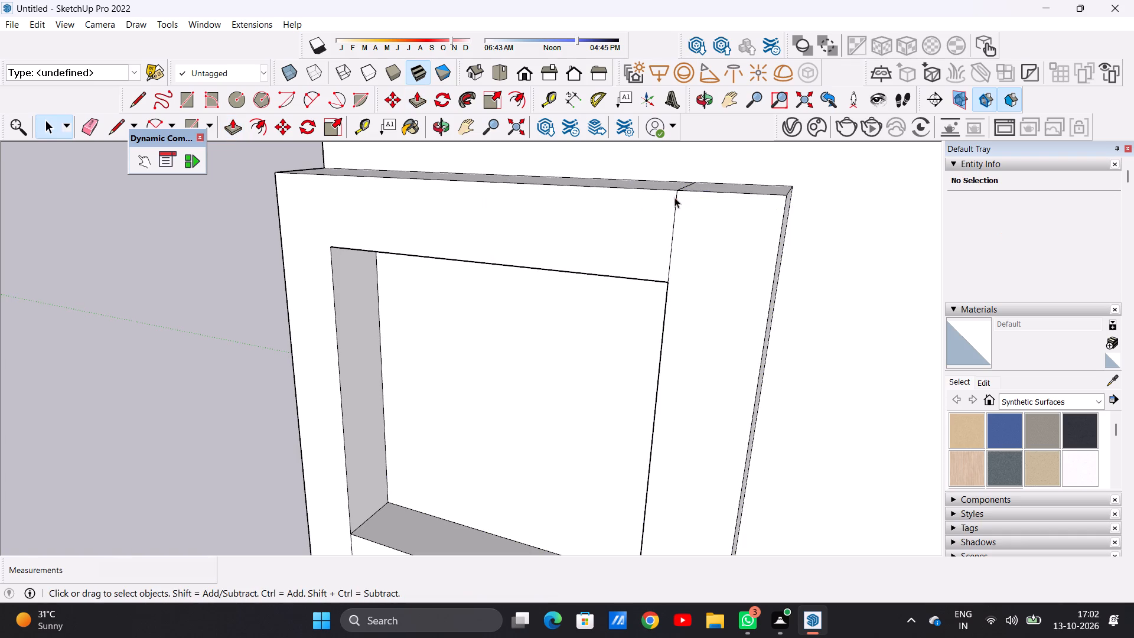
pyautogui.scroll(-11, 621, 275)
pyautogui.moveTo(429, 286); pyautogui.dragTo(563, 292, button='middle')
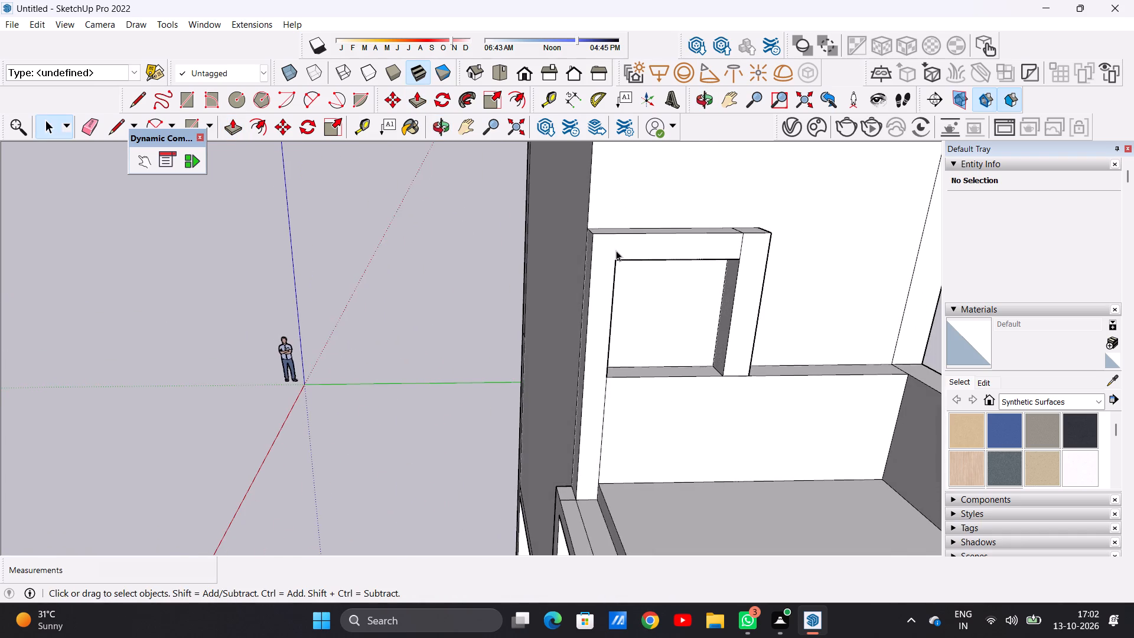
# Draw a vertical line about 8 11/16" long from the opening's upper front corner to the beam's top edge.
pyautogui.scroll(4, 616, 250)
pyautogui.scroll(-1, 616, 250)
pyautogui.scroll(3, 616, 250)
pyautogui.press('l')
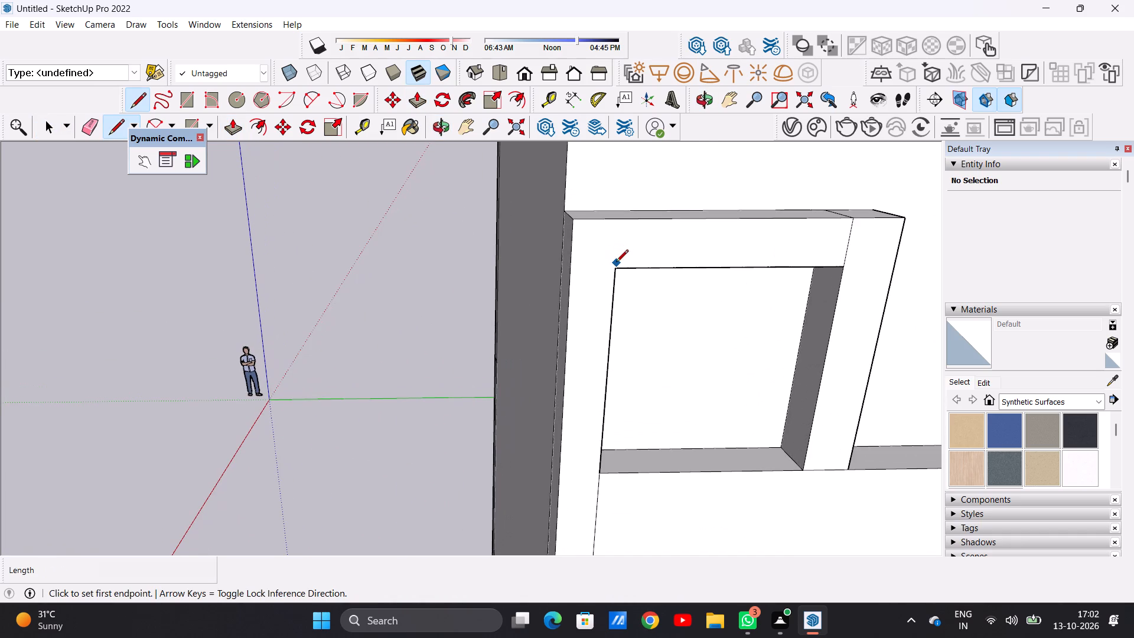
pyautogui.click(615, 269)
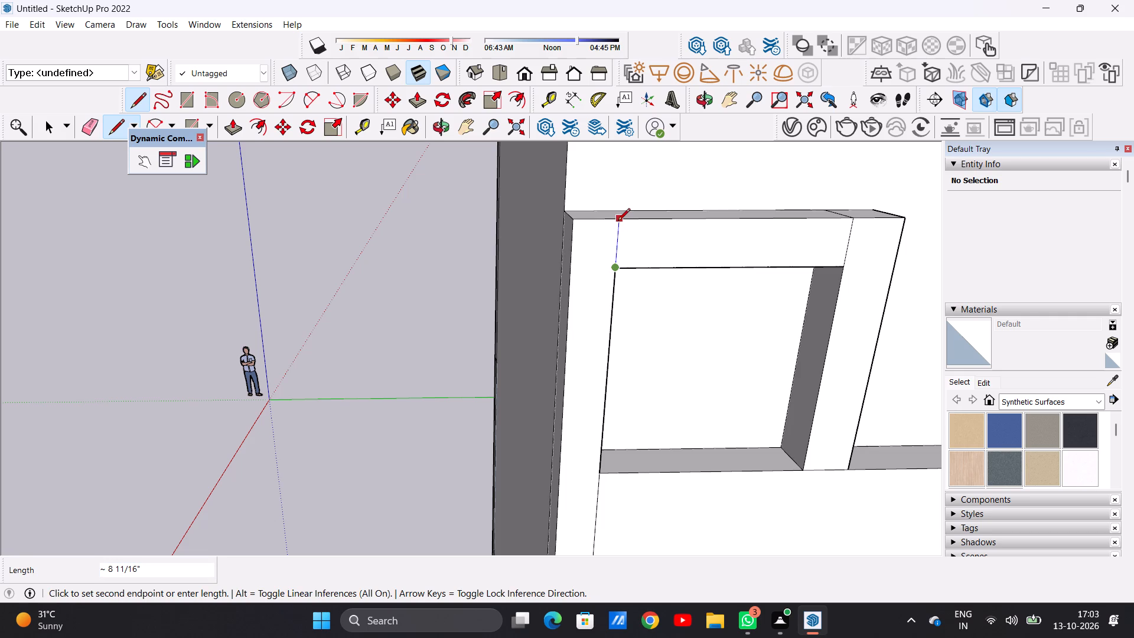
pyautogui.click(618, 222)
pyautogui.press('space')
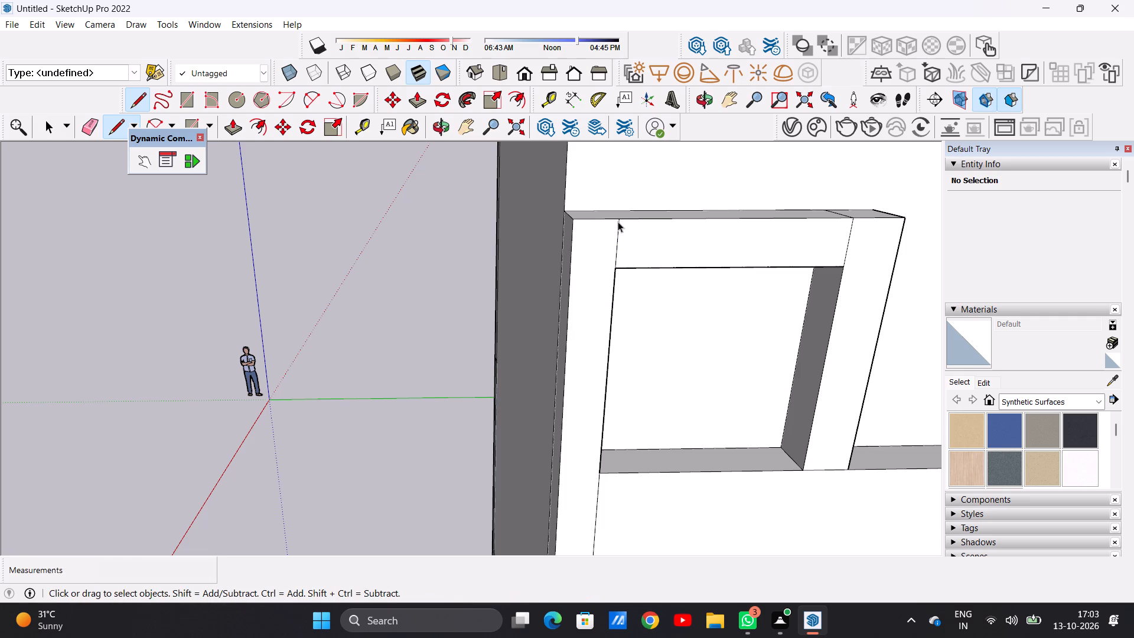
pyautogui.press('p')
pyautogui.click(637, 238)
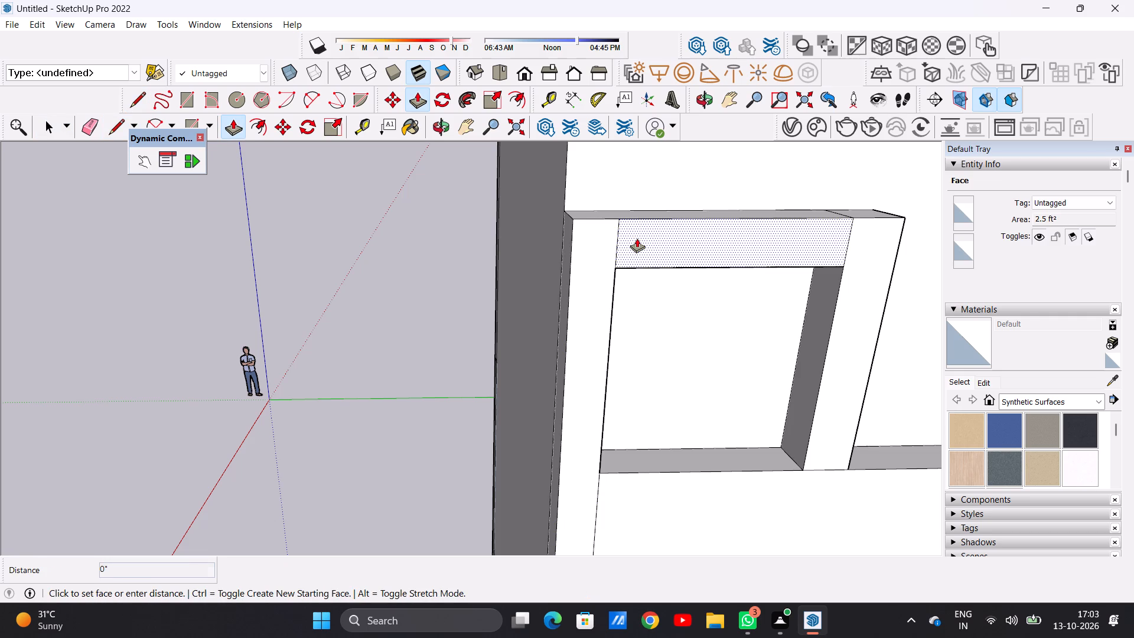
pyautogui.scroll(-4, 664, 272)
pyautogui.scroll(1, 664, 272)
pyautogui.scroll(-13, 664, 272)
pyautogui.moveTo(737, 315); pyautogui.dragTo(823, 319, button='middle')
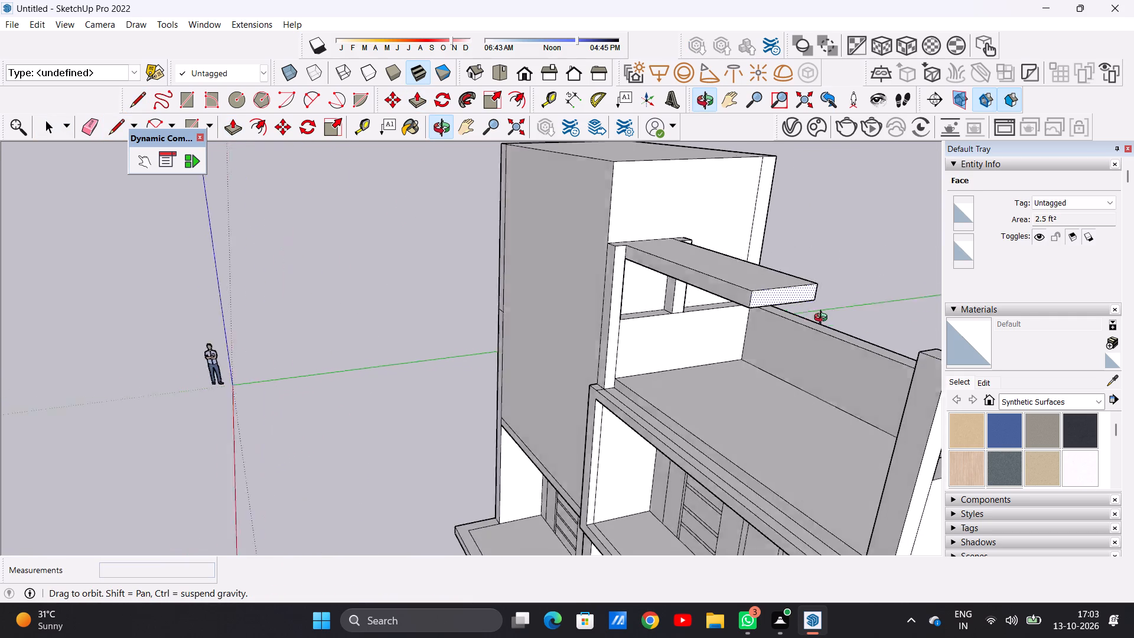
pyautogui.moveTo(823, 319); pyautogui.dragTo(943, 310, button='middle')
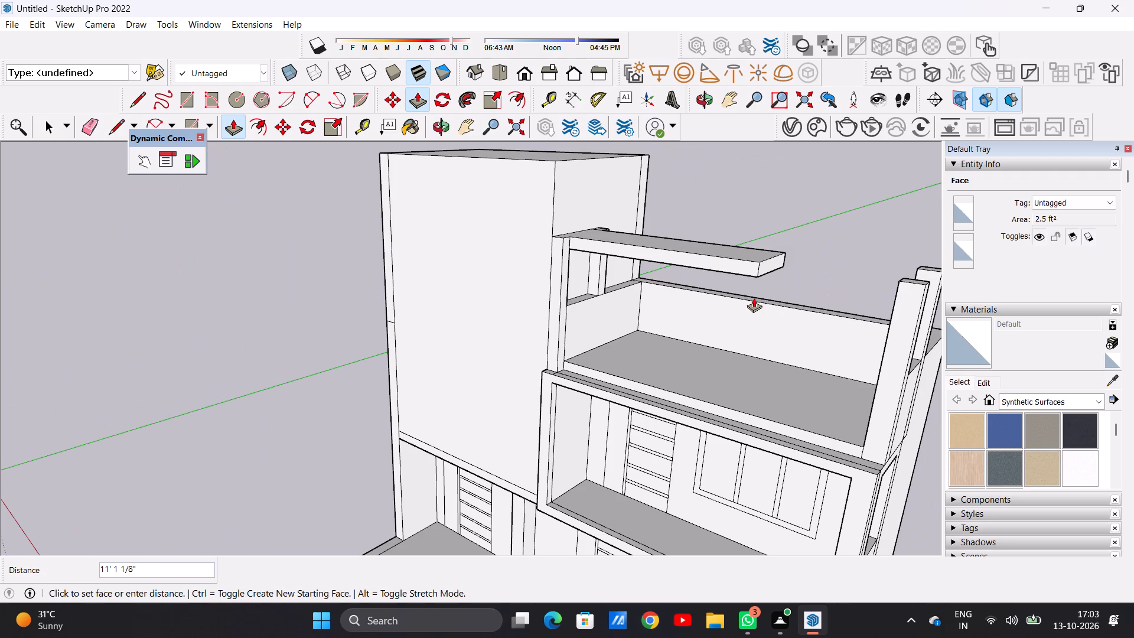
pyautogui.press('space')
# Draw a short horizontal line across the front post beside the tall block, continuing the beam's lower edge to the post's outer edge.
pyautogui.scroll(-5, 719, 293)
pyautogui.moveTo(729, 288); pyautogui.dragTo(558, 262, button='middle')
pyautogui.scroll(1, 609, 256)
pyautogui.scroll(-1, 609, 256)
pyautogui.scroll(15, 609, 257)
pyautogui.scroll(-1, 581, 265)
pyautogui.scroll(4, 581, 263)
pyautogui.press('l')
pyautogui.scroll(5, 581, 263)
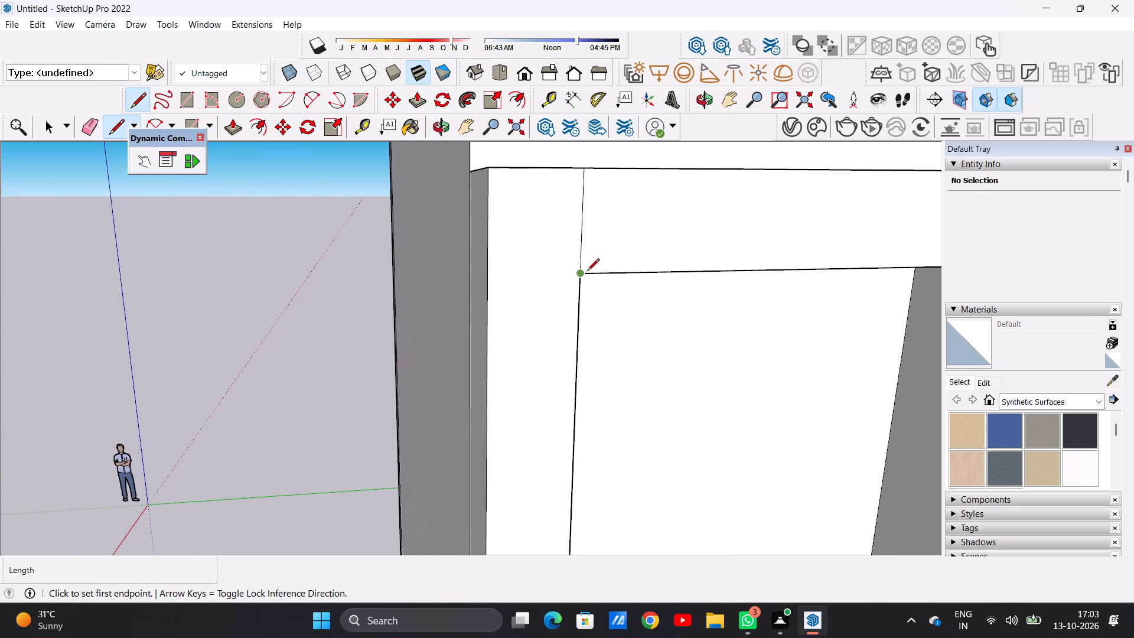
pyautogui.click(581, 275)
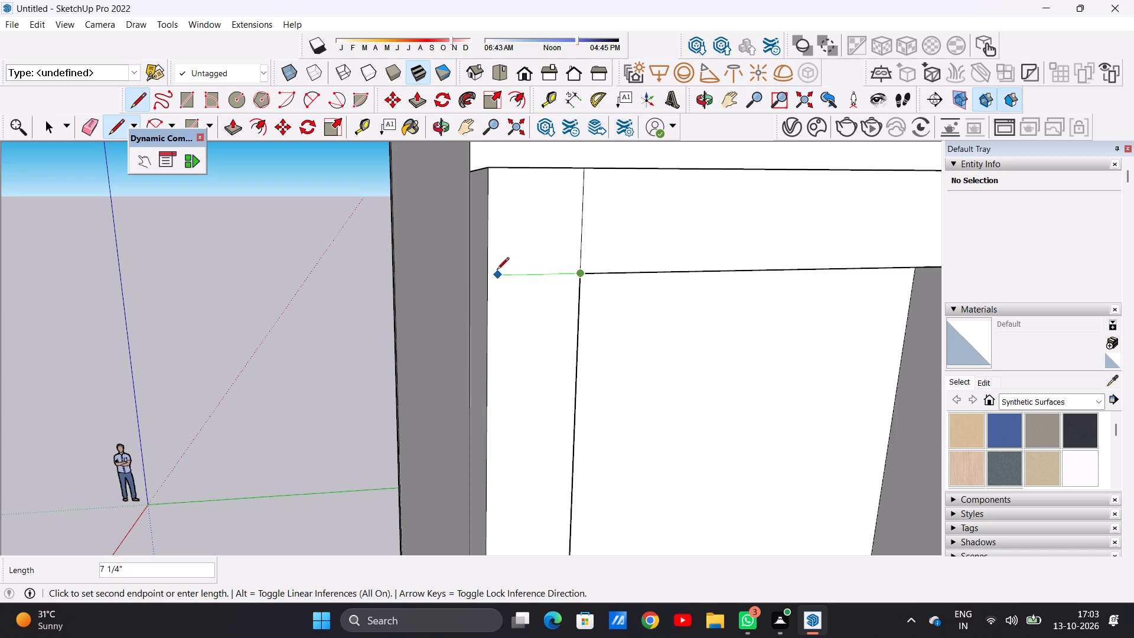
pyautogui.click(491, 270)
# Draw a matching horizontal line across the second post, continuing the beam's lower edge to the post's outer edge.
pyautogui.scroll(-4, 520, 301)
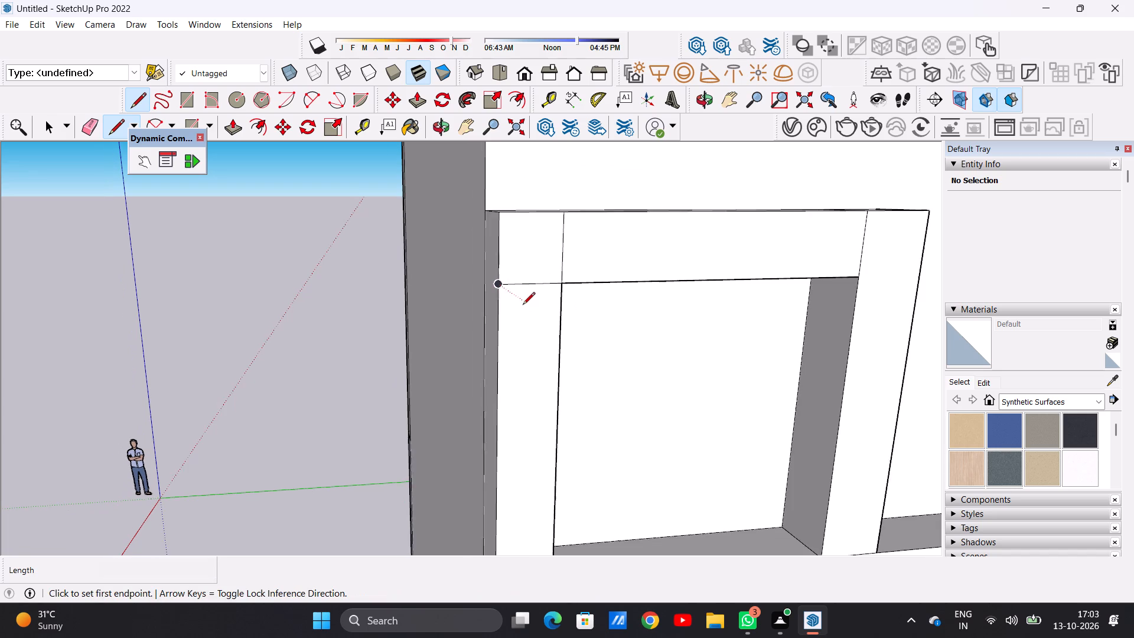
pyautogui.scroll(-1, 523, 305)
pyautogui.scroll(1, 875, 297)
pyautogui.scroll(-1, 875, 297)
pyautogui.scroll(6, 875, 296)
pyautogui.scroll(-1, 888, 277)
pyautogui.scroll(5, 888, 277)
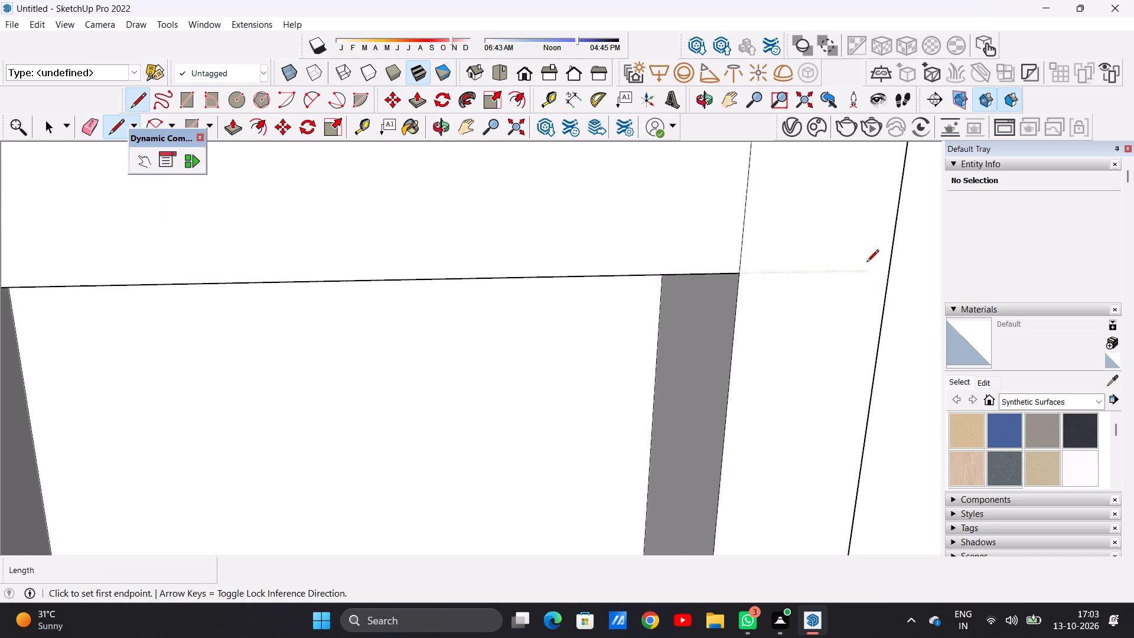
pyautogui.click(742, 273)
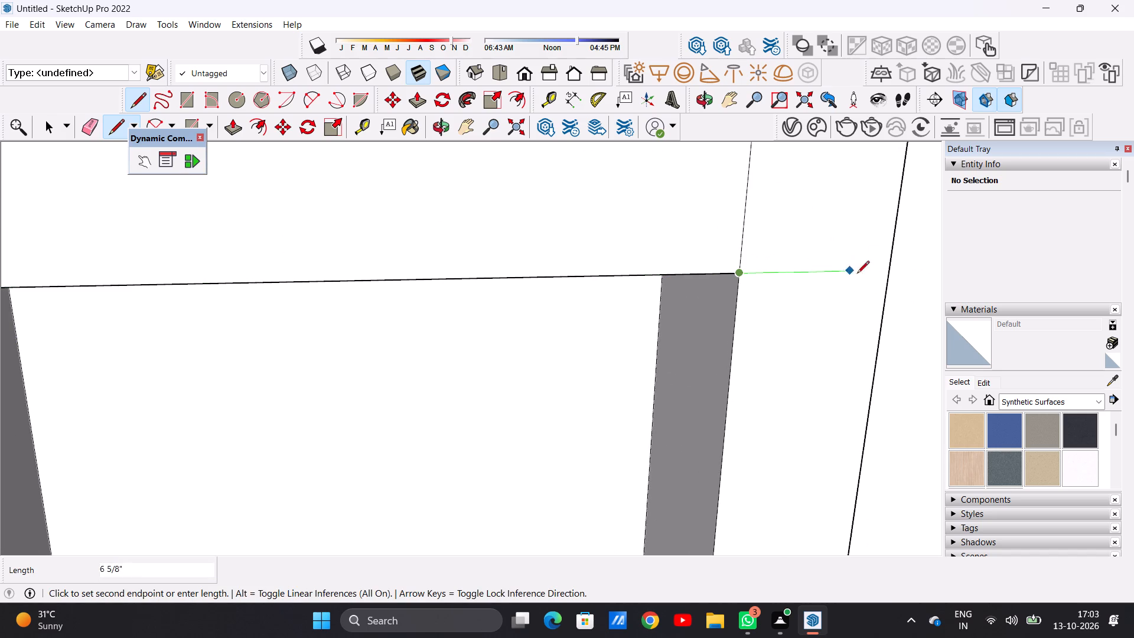
pyautogui.click(887, 273)
pyautogui.press('space')
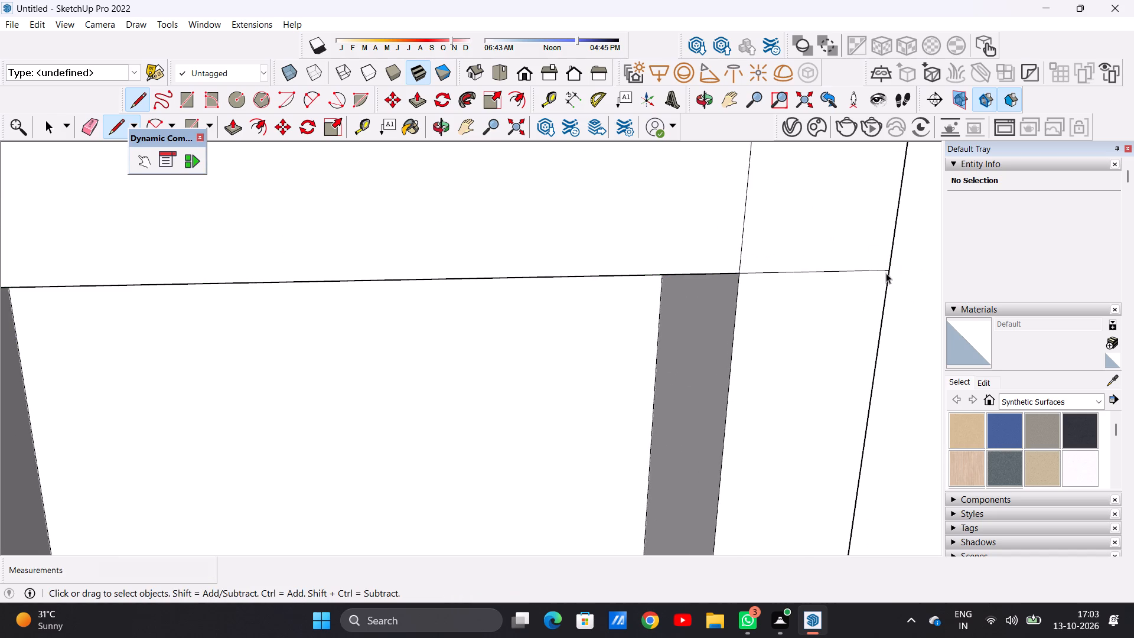
# Erase the two vertical lines where the beam meets the posts, leaving one continuous face across both post tops.
pyautogui.scroll(-9, 771, 356)
pyautogui.press('e')
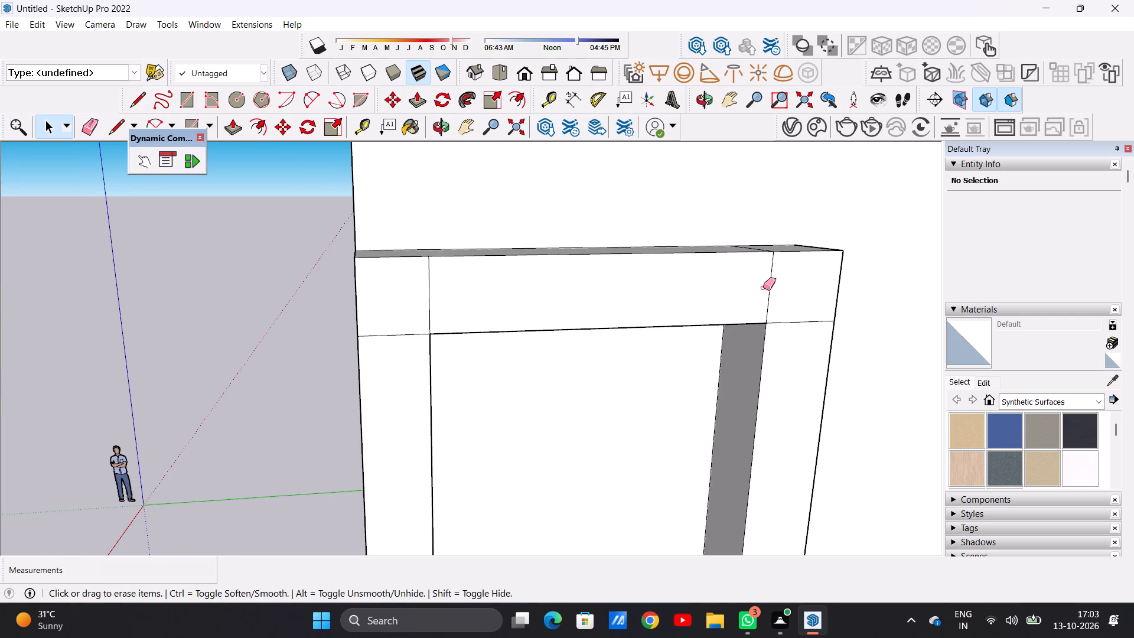
pyautogui.moveTo(764, 287); pyautogui.dragTo(781, 278)
pyautogui.moveTo(423, 294); pyautogui.dragTo(448, 295)
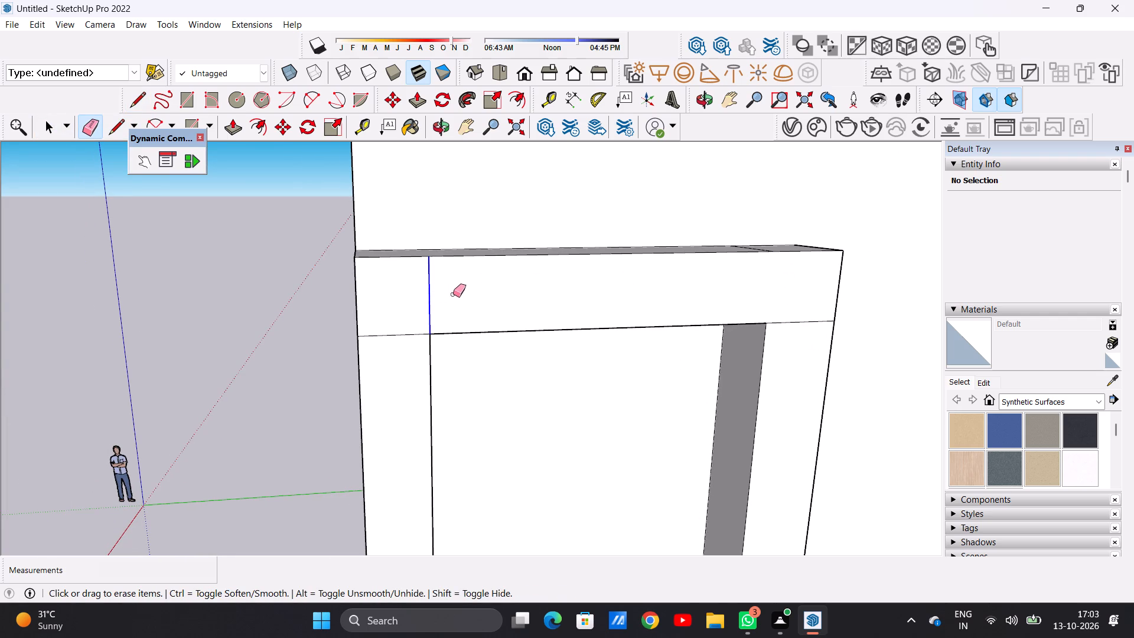
pyautogui.press('space')
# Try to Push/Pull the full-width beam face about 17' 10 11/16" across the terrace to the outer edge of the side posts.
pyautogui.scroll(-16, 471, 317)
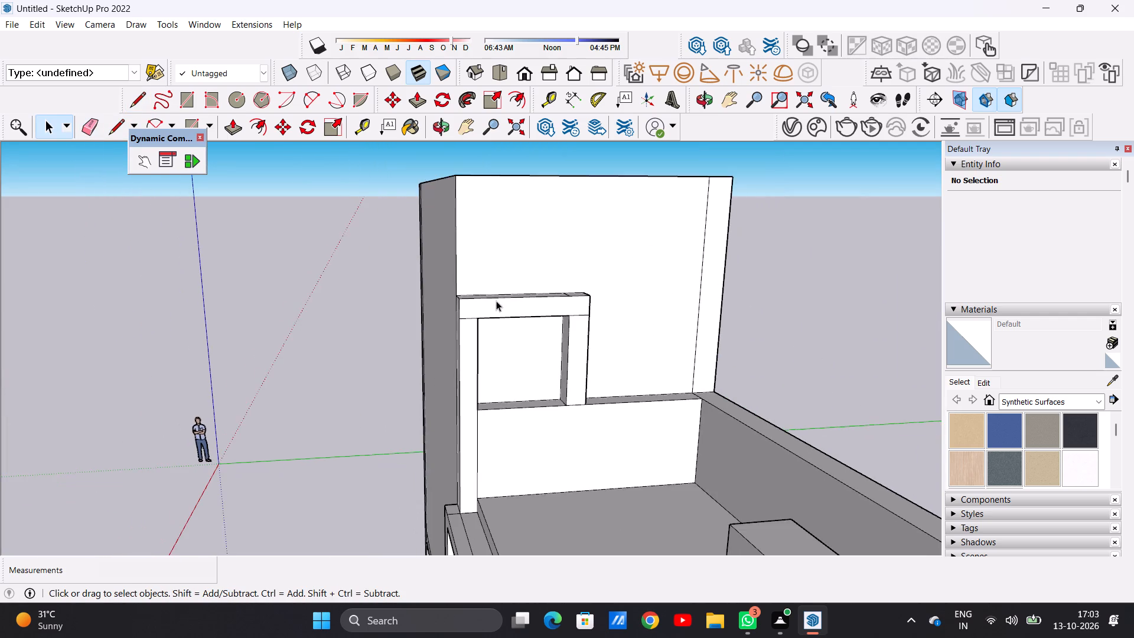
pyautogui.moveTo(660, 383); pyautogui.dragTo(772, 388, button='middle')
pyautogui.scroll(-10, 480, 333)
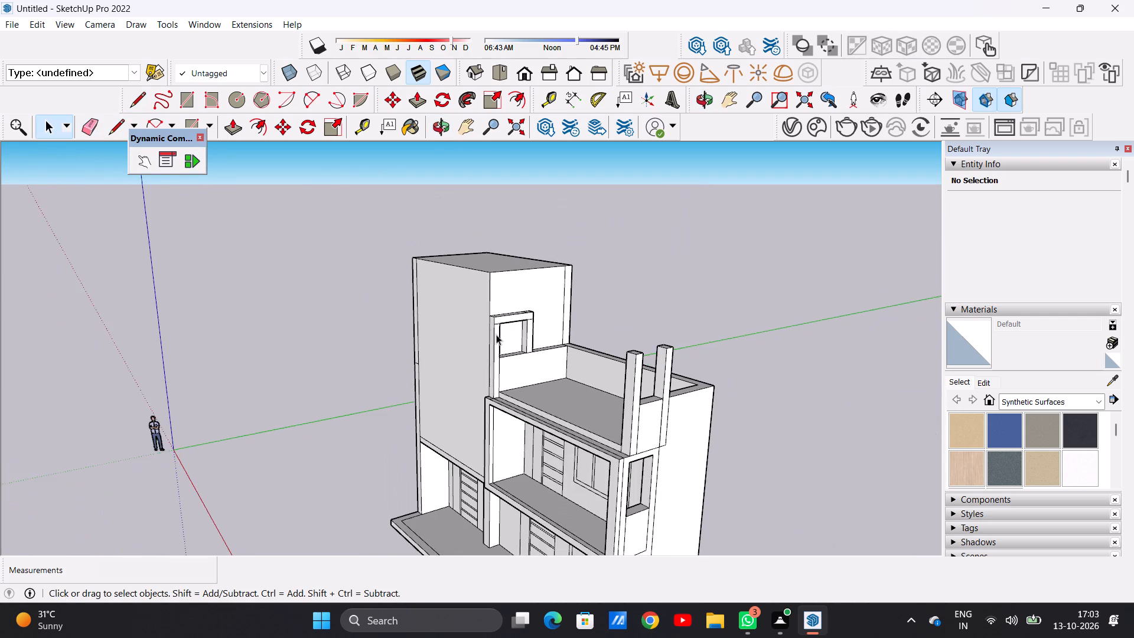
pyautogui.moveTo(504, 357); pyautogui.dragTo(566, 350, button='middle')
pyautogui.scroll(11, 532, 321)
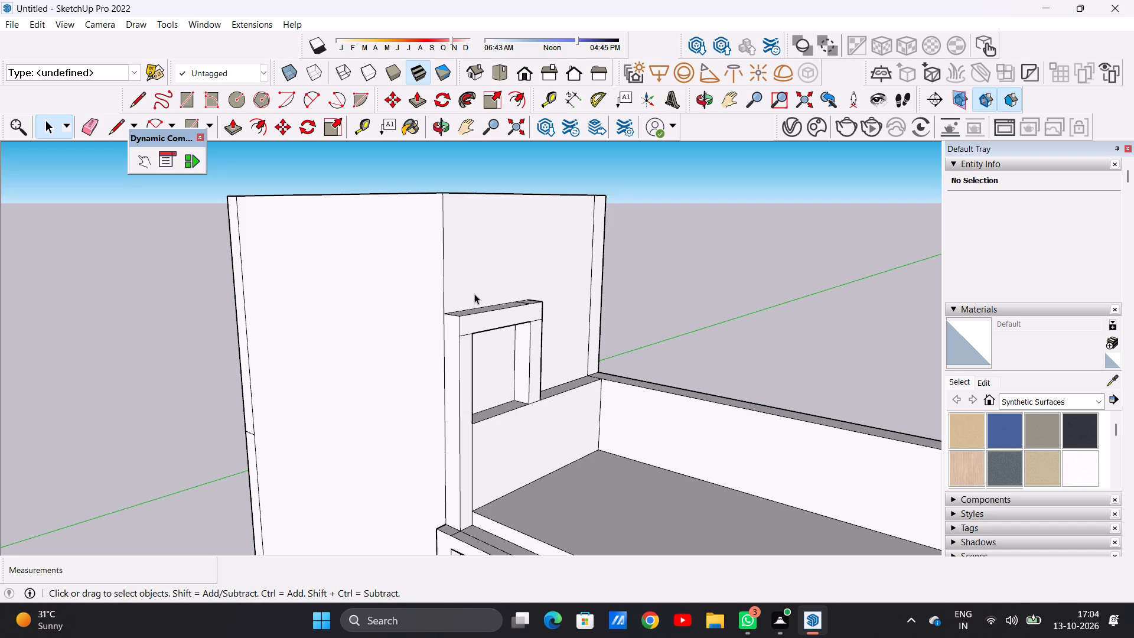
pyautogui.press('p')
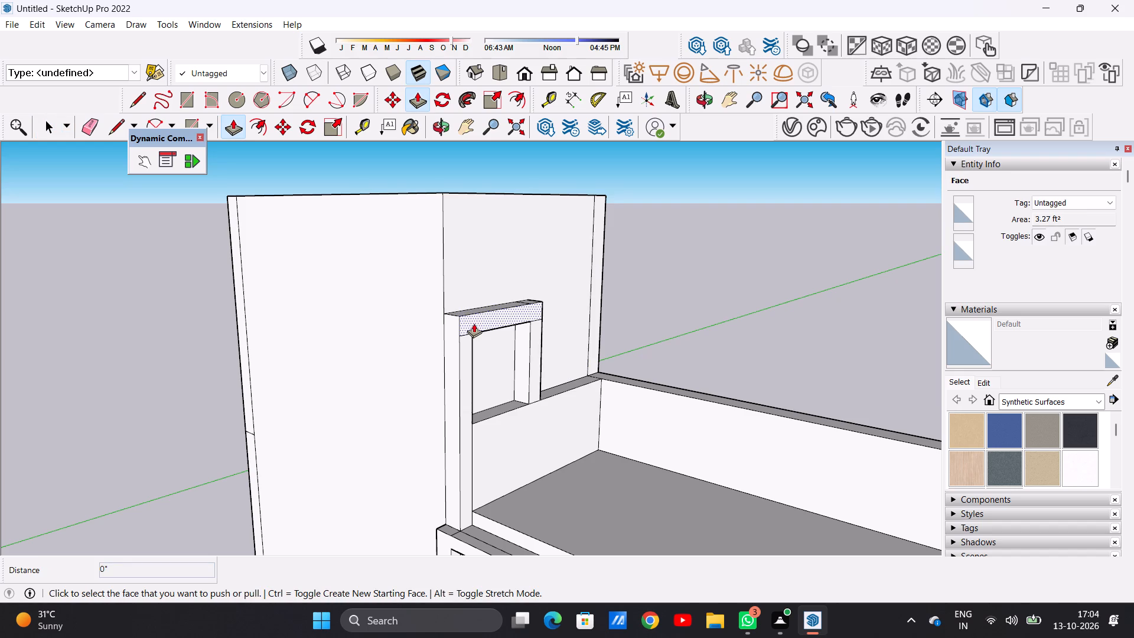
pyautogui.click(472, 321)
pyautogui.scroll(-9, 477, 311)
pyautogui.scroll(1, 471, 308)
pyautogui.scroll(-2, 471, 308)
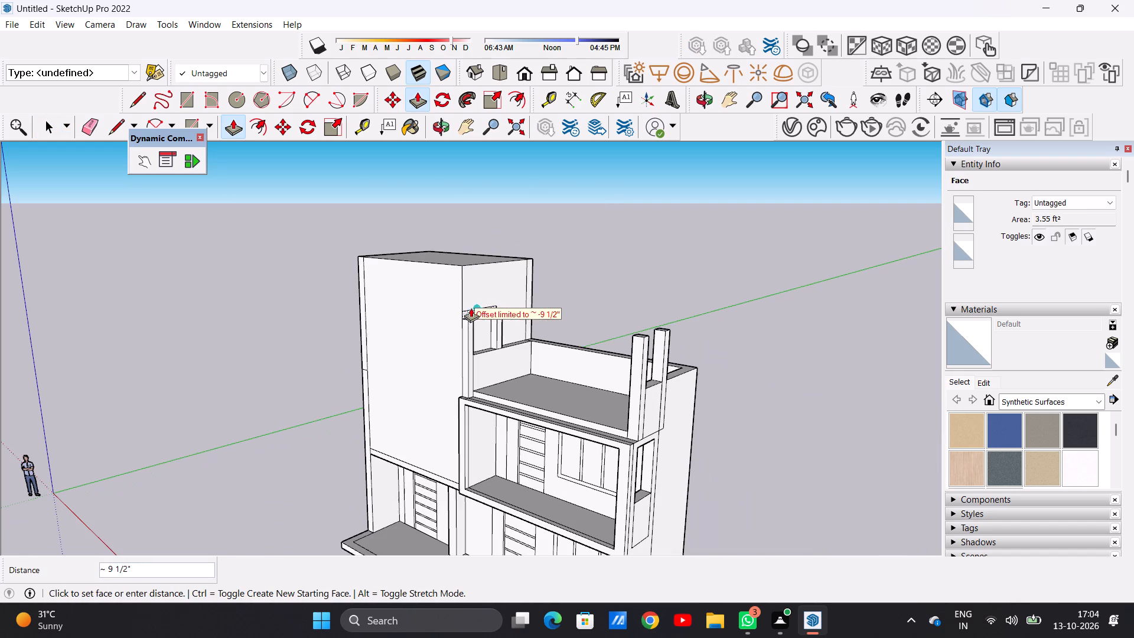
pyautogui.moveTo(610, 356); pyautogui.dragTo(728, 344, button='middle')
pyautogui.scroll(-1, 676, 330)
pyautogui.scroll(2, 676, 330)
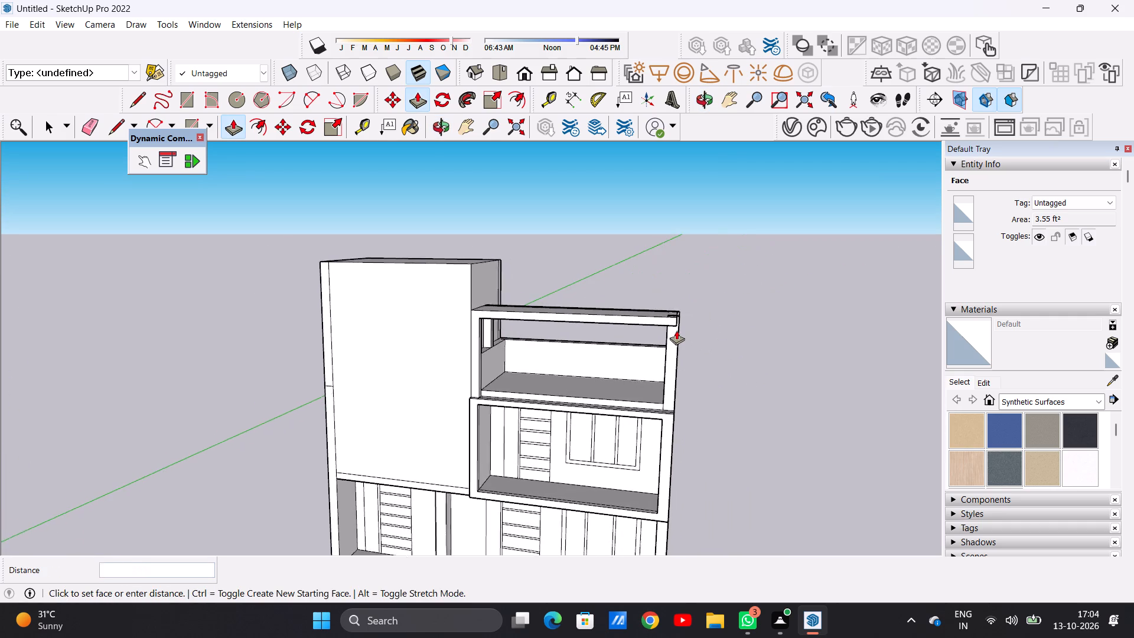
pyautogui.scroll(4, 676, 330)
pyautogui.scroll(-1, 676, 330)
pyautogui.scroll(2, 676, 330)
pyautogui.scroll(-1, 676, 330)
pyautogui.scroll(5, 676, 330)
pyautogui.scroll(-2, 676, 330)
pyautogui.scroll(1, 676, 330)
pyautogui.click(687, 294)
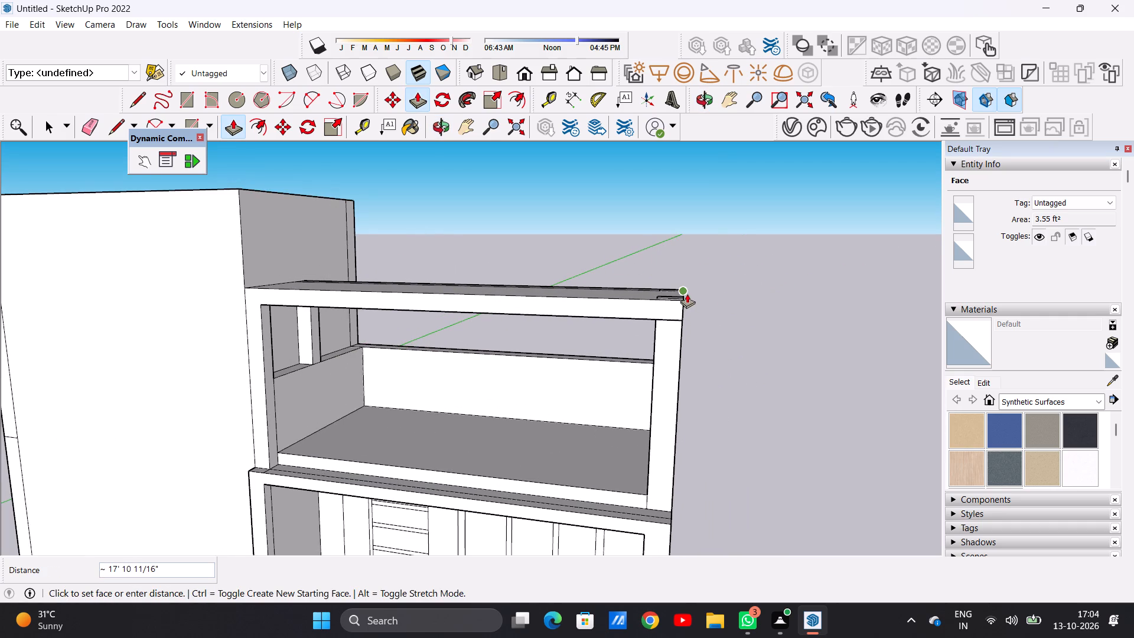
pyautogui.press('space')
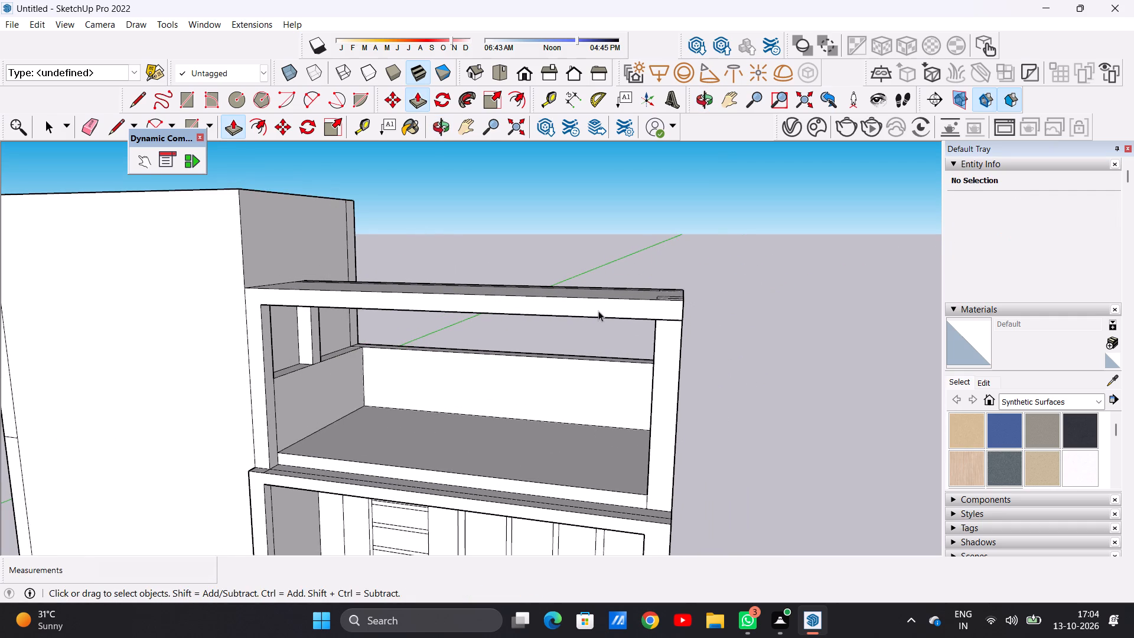
# Examine the slab spanning the terrace and its junctions with the side posts from the front, side and above.
pyautogui.scroll(-3, 594, 312)
pyautogui.scroll(1, 589, 315)
pyautogui.moveTo(700, 347); pyautogui.dragTo(513, 357, button='middle')
pyautogui.scroll(2, 530, 324)
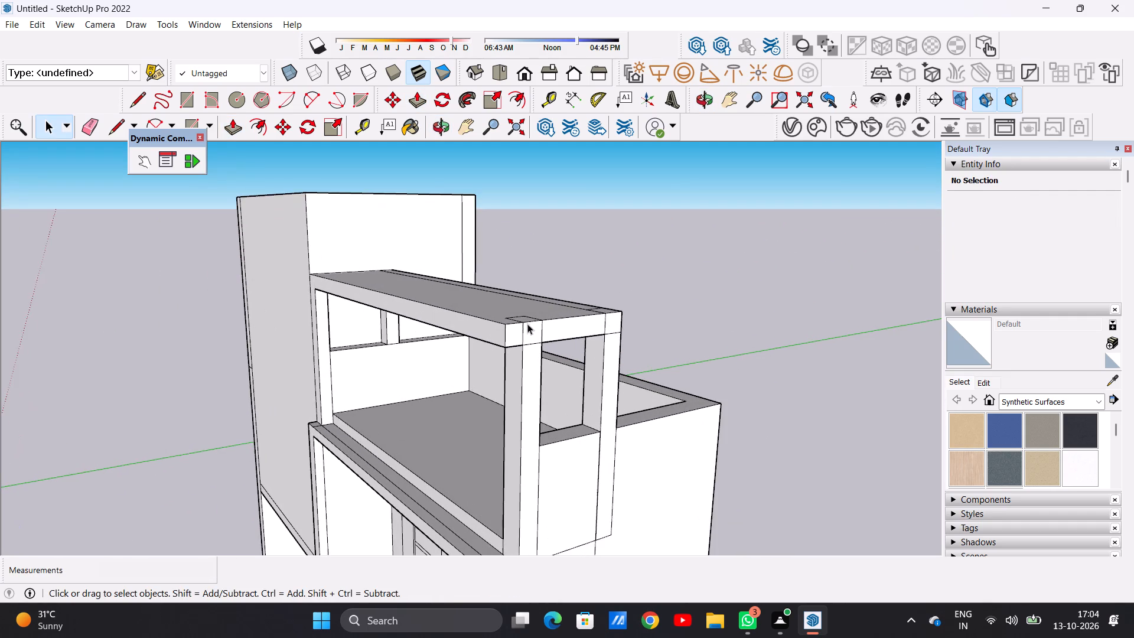
pyautogui.moveTo(522, 326); pyautogui.dragTo(555, 387, button='middle')
pyautogui.scroll(-1, 510, 318)
pyautogui.scroll(1, 510, 318)
pyautogui.scroll(-3, 510, 318)
pyautogui.moveTo(550, 382); pyautogui.dragTo(546, 382, button='middle')
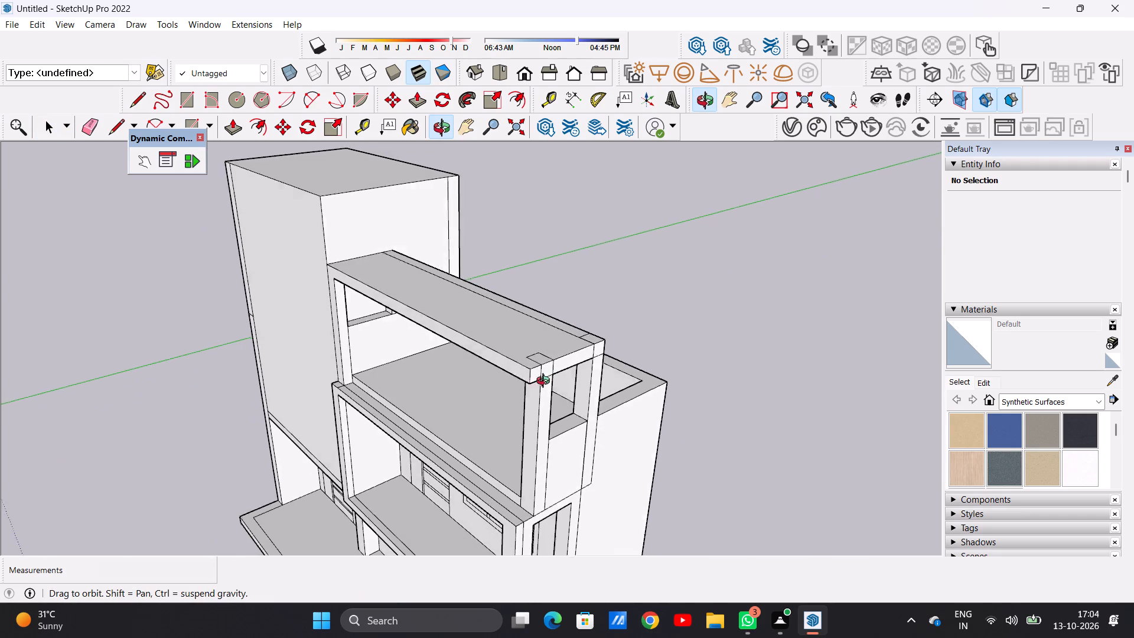
pyautogui.moveTo(546, 382); pyautogui.dragTo(490, 356, button='middle')
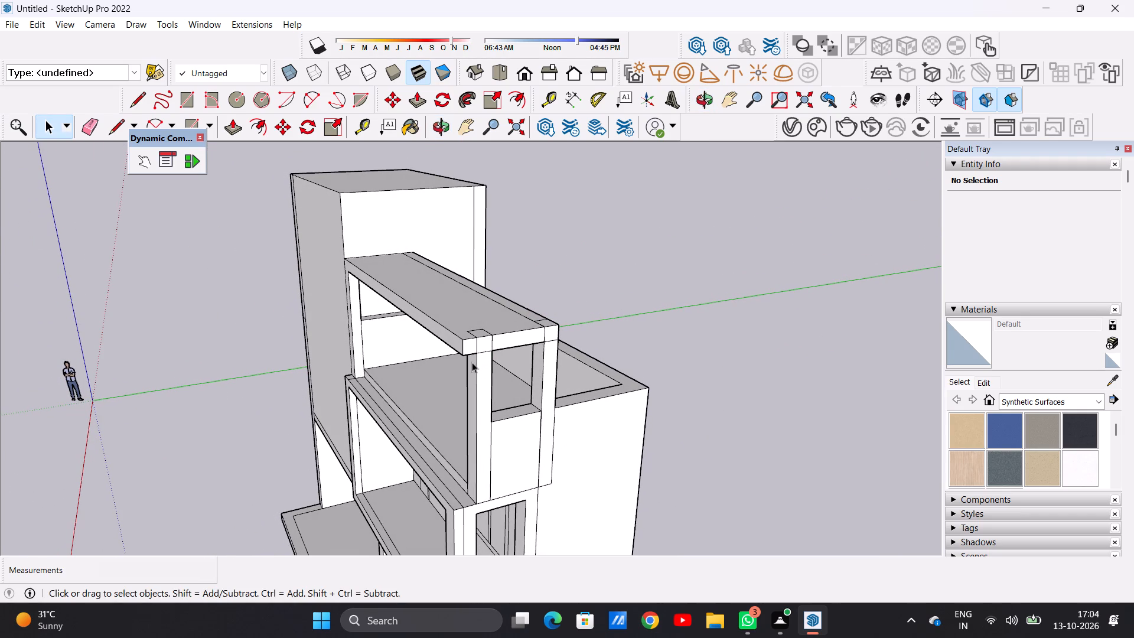
pyautogui.scroll(2, 473, 377)
pyautogui.scroll(-1, 473, 377)
pyautogui.scroll(3, 473, 377)
pyautogui.scroll(-1, 481, 366)
pyautogui.scroll(2, 481, 366)
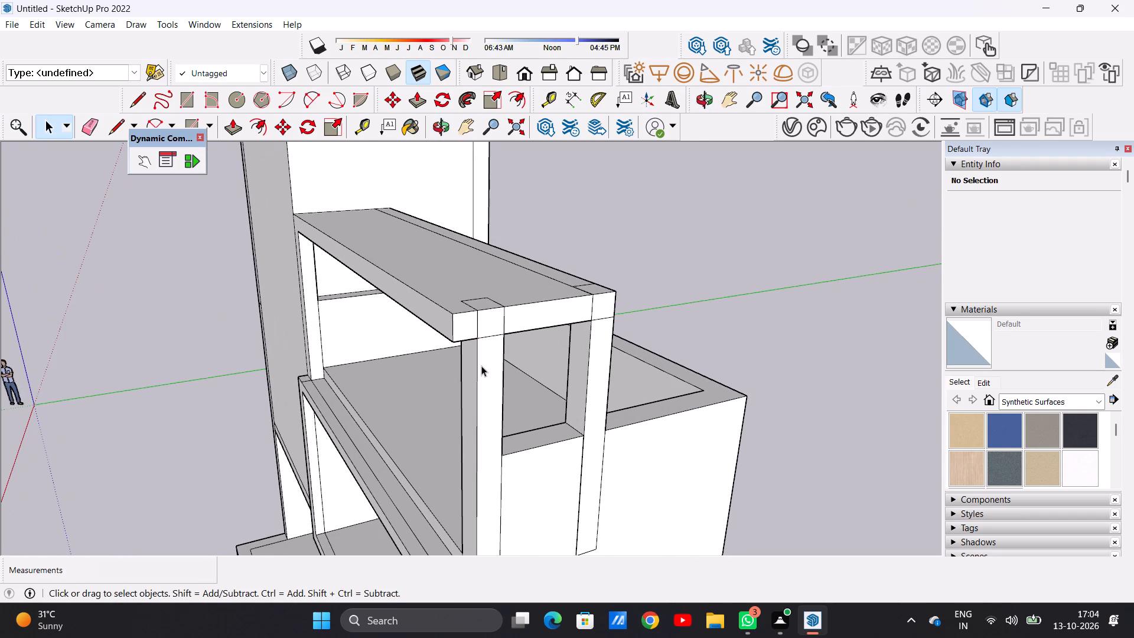
pyautogui.scroll(-5, 468, 314)
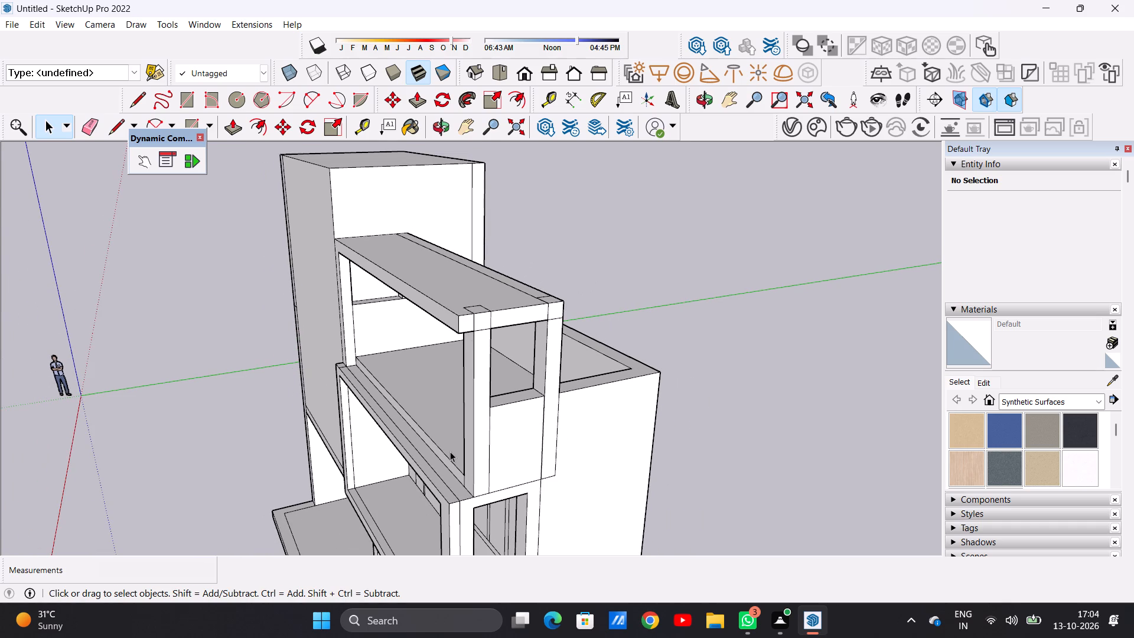
pyautogui.moveTo(407, 422); pyautogui.dragTo(564, 461, button='middle')
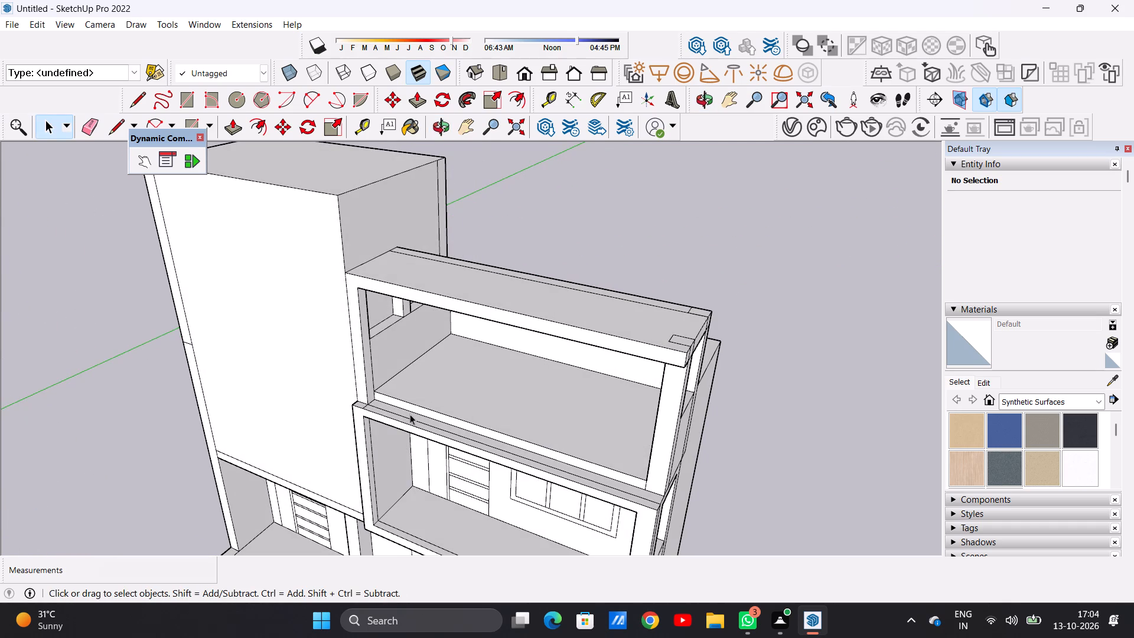
pyautogui.moveTo(651, 506); pyautogui.dragTo(599, 460, button='middle')
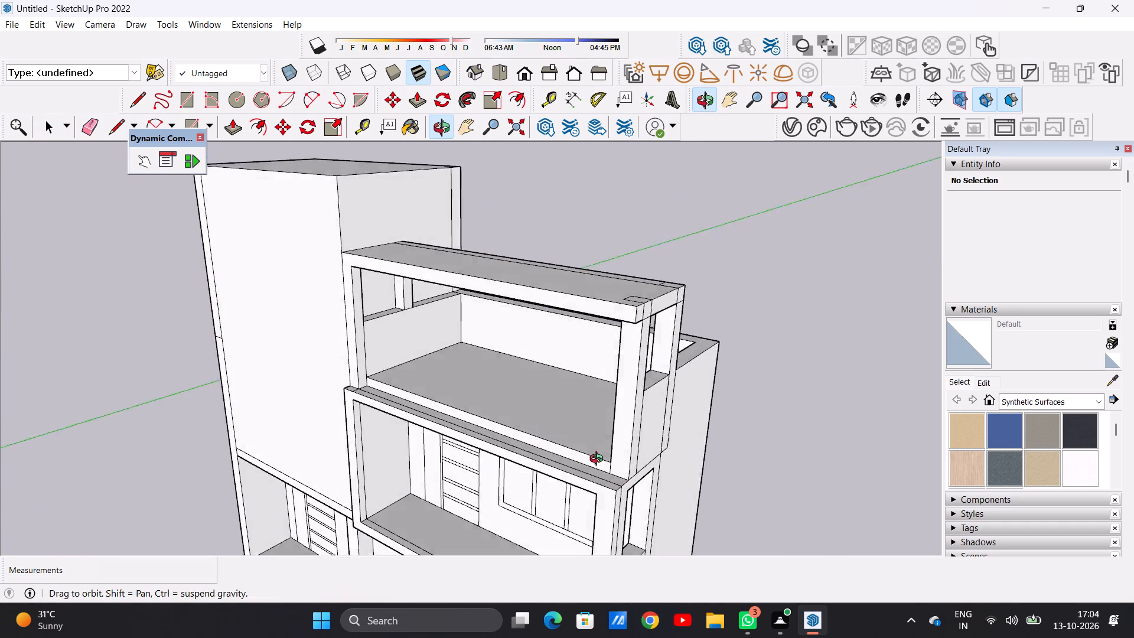
pyautogui.moveTo(599, 460); pyautogui.dragTo(502, 479, button='middle')
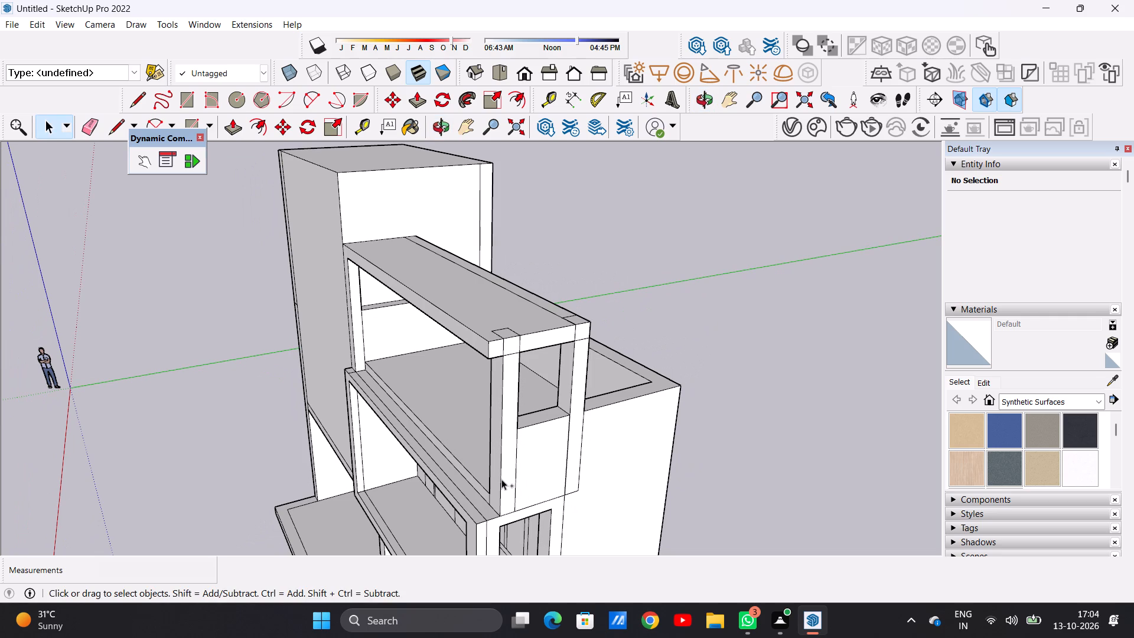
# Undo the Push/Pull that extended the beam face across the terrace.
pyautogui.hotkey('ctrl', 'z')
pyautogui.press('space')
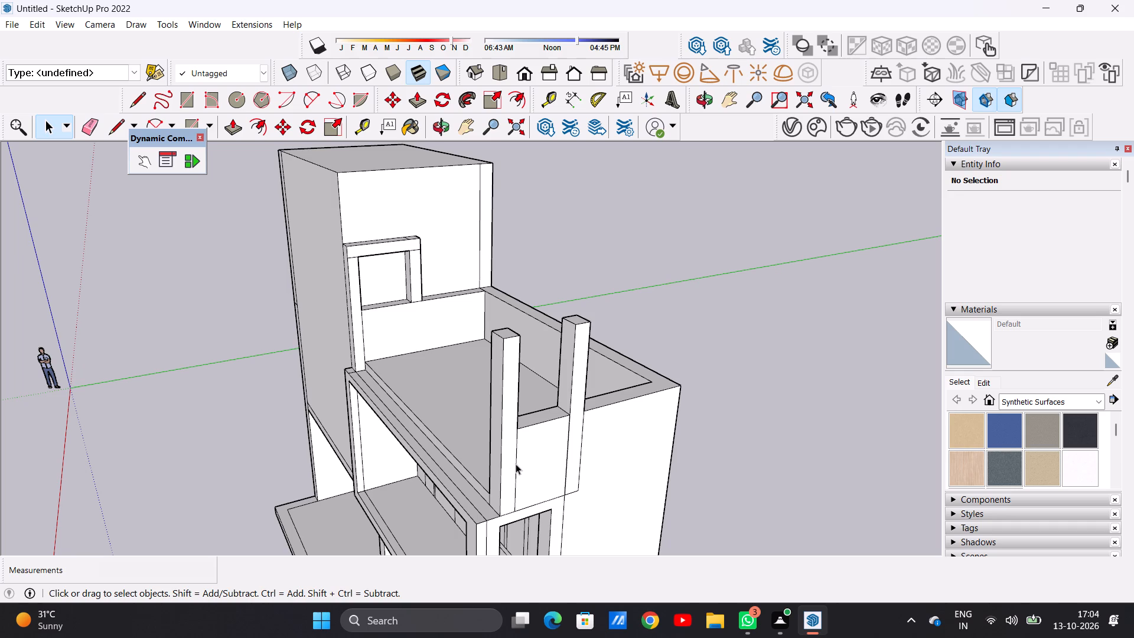
# Push/Pull the top of the front side post down about 4' 2 11/16", level with the low wall between the side posts.
pyautogui.scroll(4, 485, 503)
pyautogui.moveTo(488, 501); pyautogui.dragTo(495, 498, button='middle')
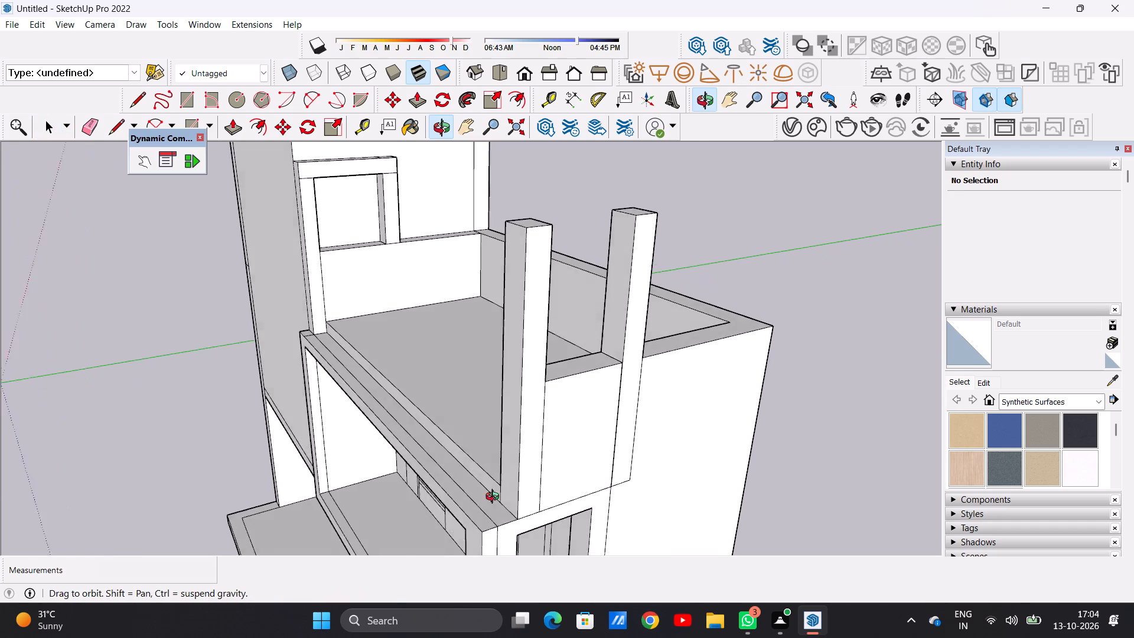
pyautogui.moveTo(495, 498); pyautogui.dragTo(539, 505, button='middle')
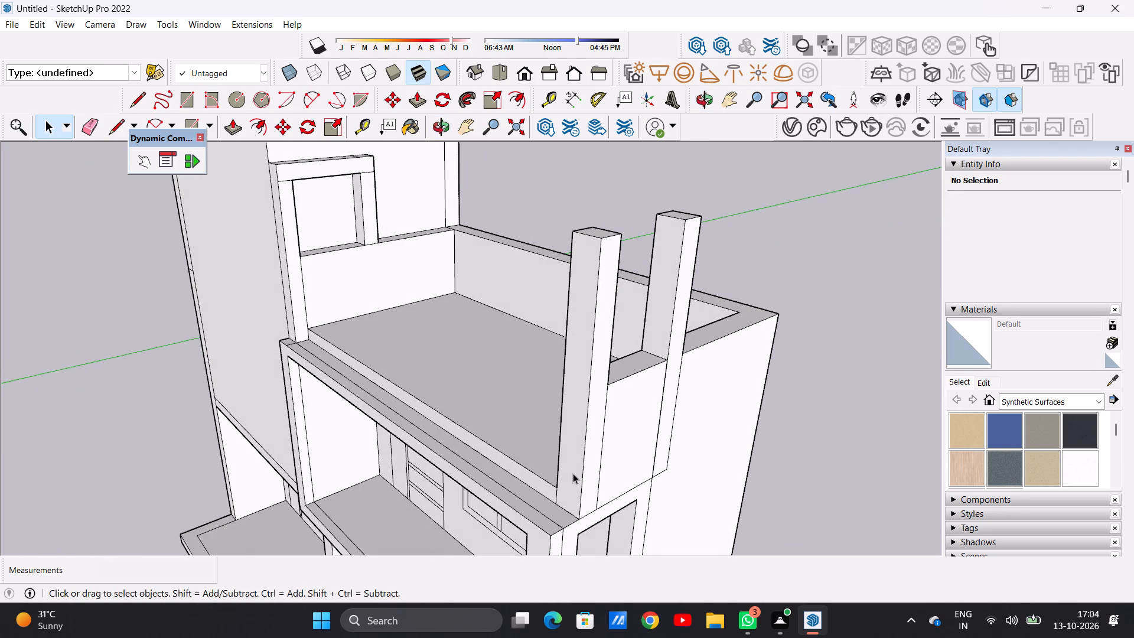
pyautogui.press('p')
pyautogui.moveTo(597, 390); pyautogui.dragTo(586, 464, button='middle')
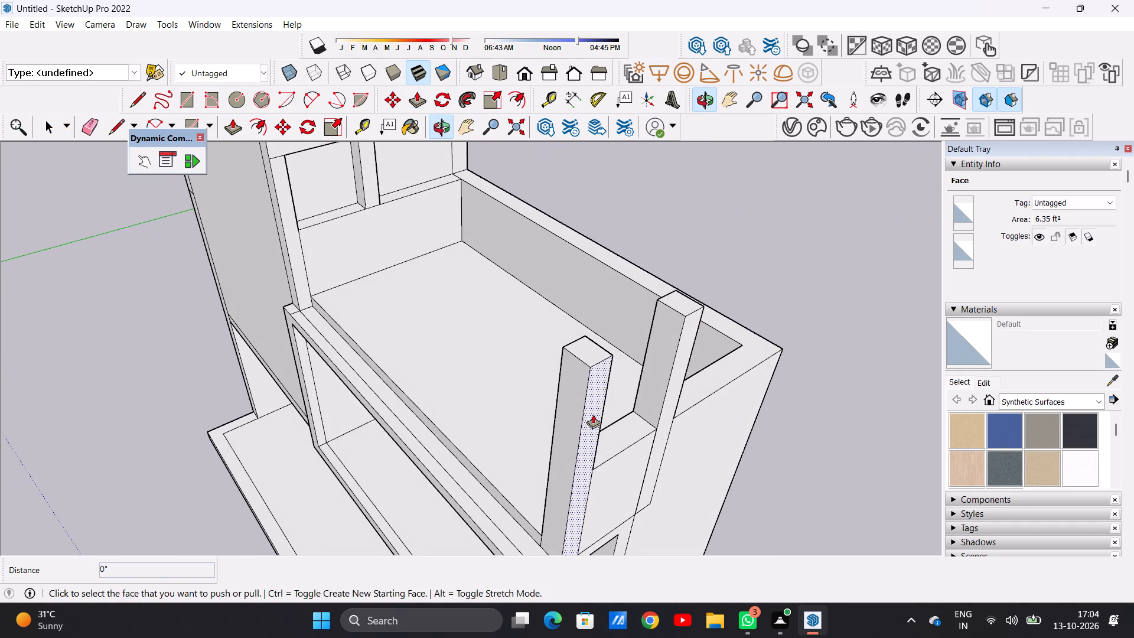
pyautogui.scroll(-5, 576, 403)
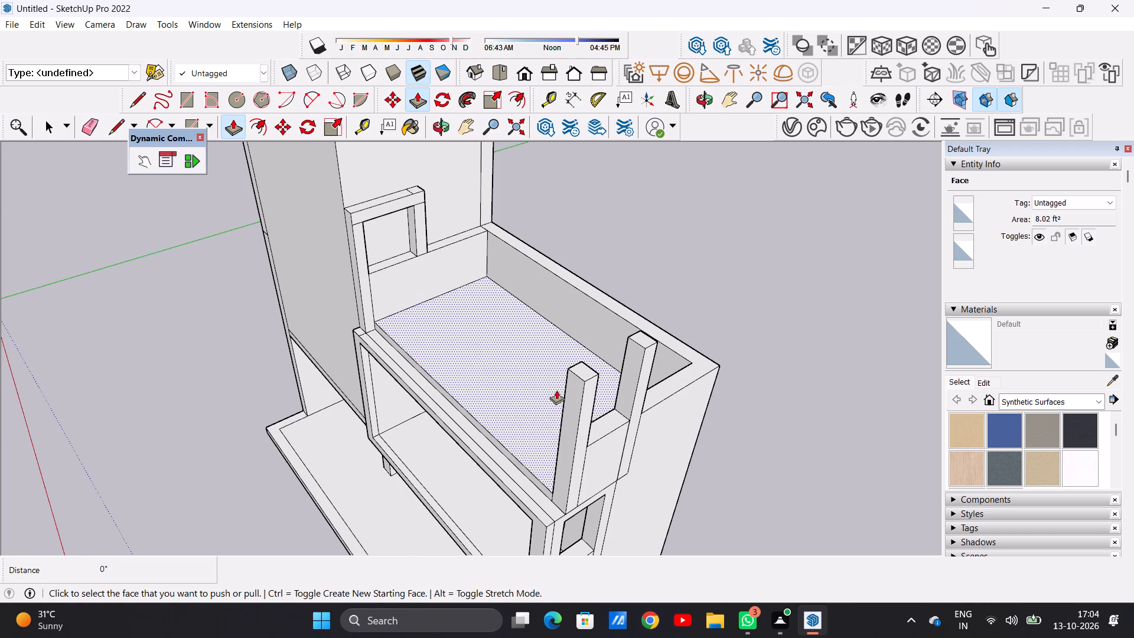
pyautogui.scroll(4, 580, 369)
pyautogui.scroll(-1, 581, 369)
pyautogui.scroll(1, 581, 369)
pyautogui.scroll(-1, 581, 369)
pyautogui.scroll(5, 581, 369)
pyautogui.click(582, 369)
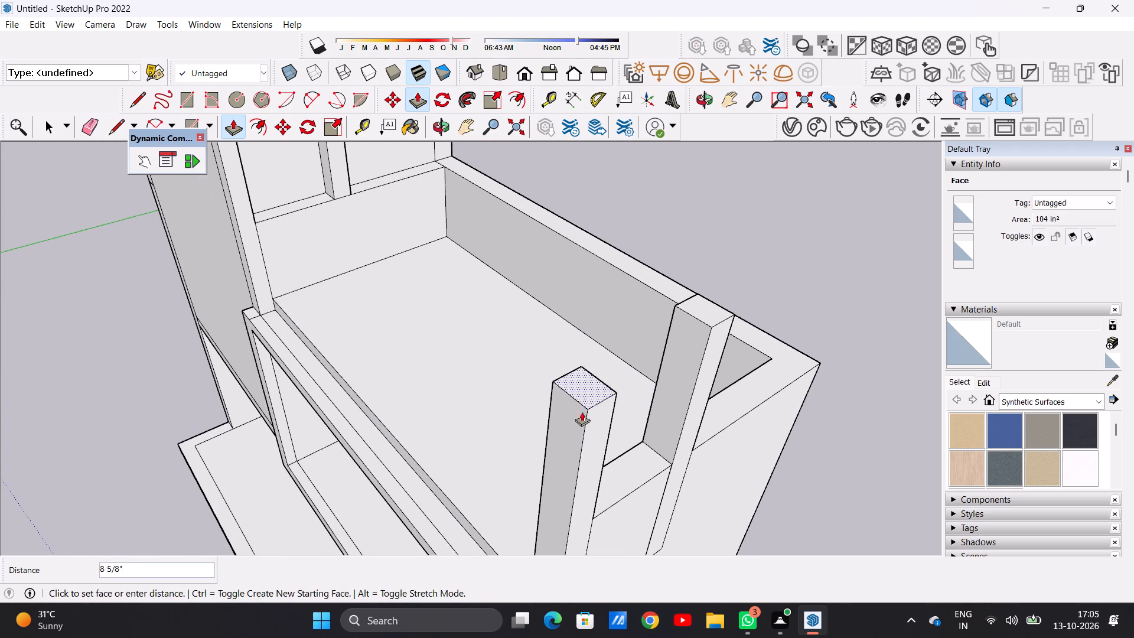
pyautogui.scroll(-3, 576, 461)
pyautogui.scroll(1, 576, 461)
pyautogui.scroll(-8, 576, 461)
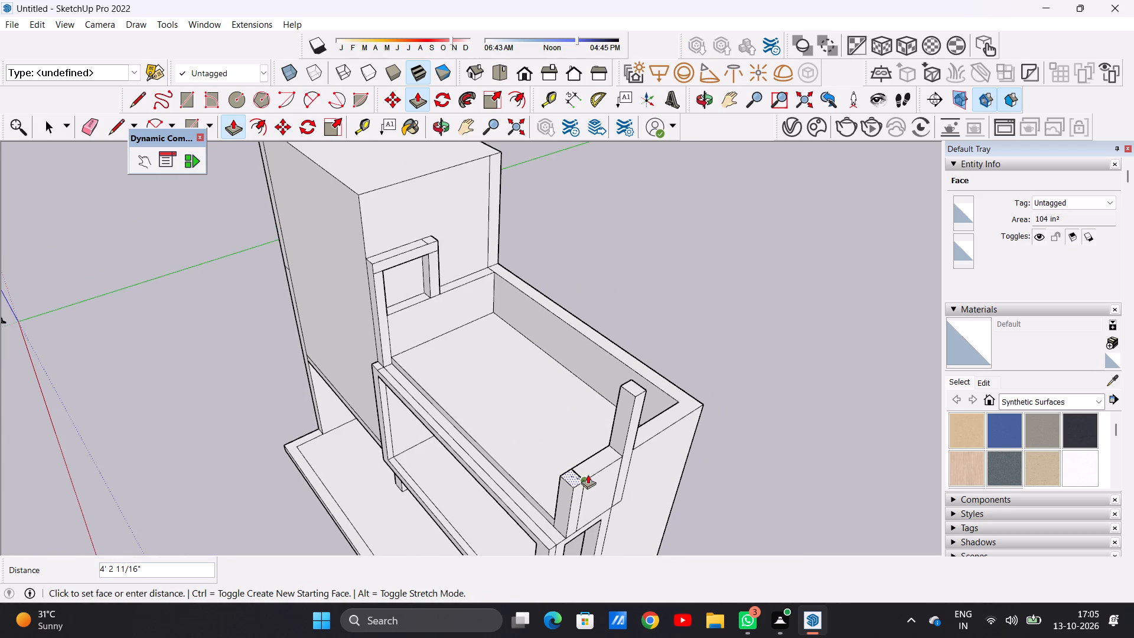
pyautogui.click(587, 474)
pyautogui.press('space')
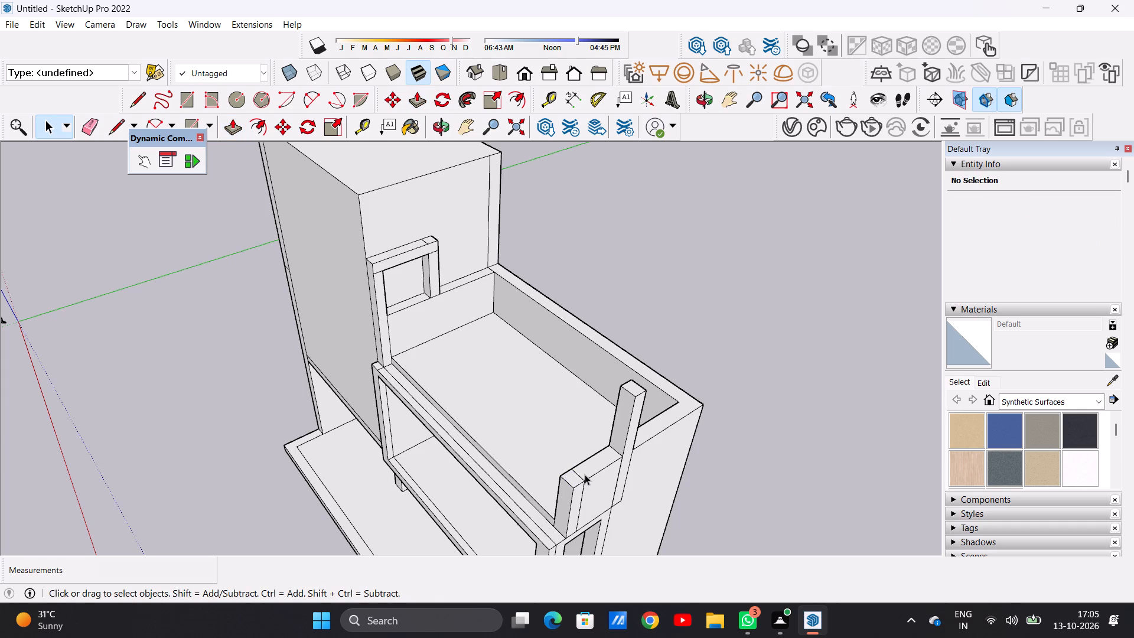
# Draw a line about 8 1/16" long across the front ledge from the lowered post's base corner to mark a new post footprint.
pyautogui.scroll(-3, 580, 477)
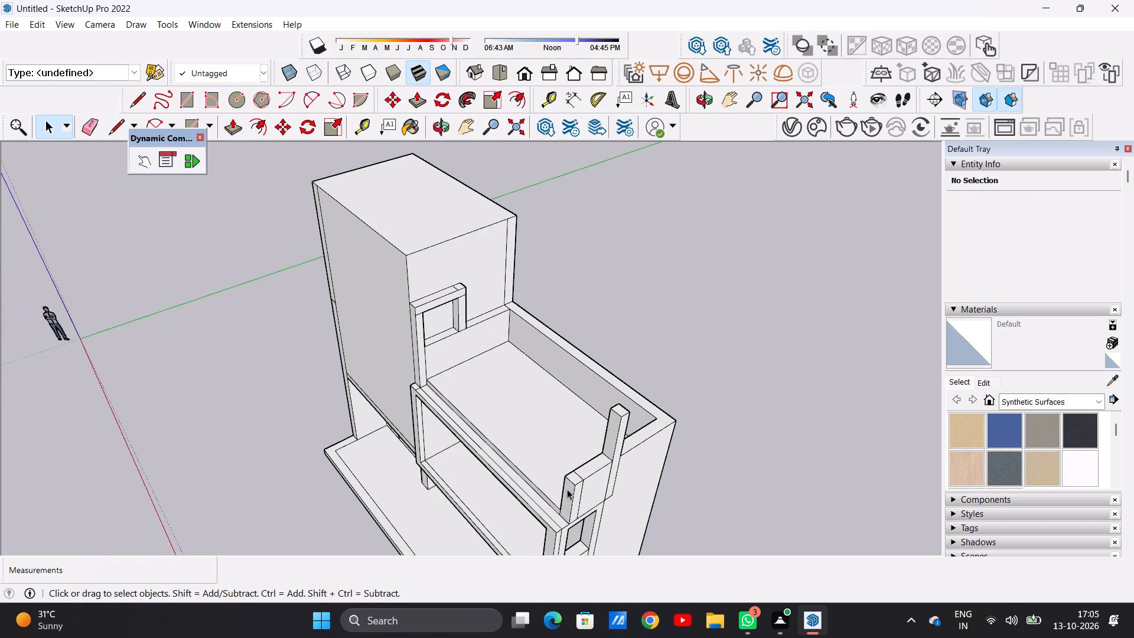
pyautogui.moveTo(567, 485); pyautogui.dragTo(715, 385, button='middle')
pyautogui.scroll(3, 669, 383)
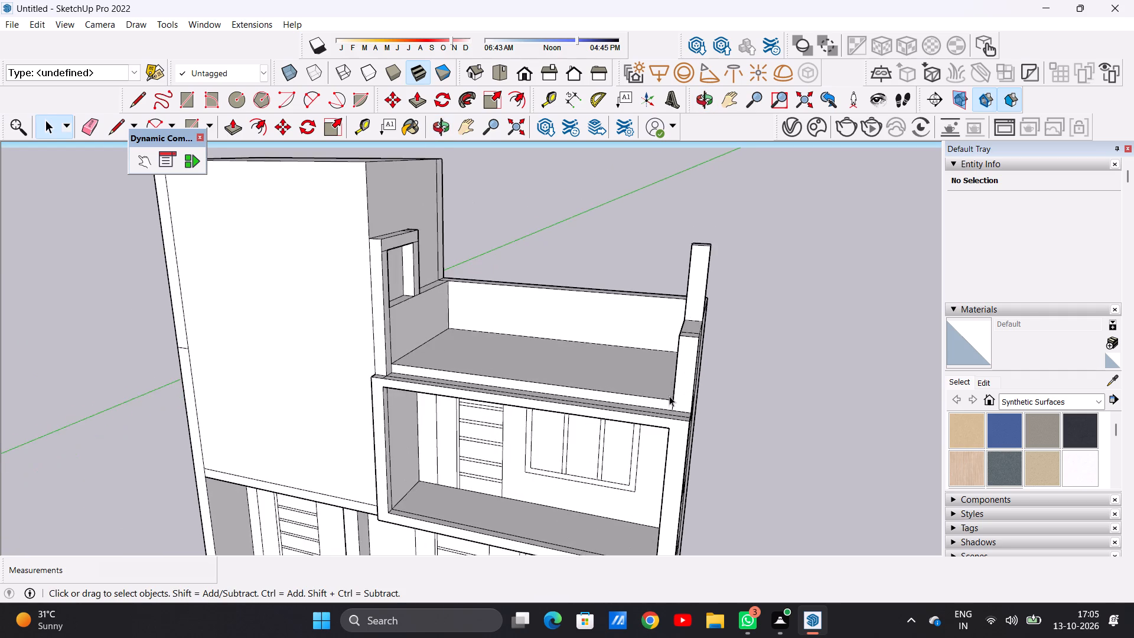
pyautogui.scroll(5, 669, 398)
pyautogui.moveTo(679, 413); pyautogui.dragTo(612, 442, button='middle')
pyautogui.scroll(-5, 611, 405)
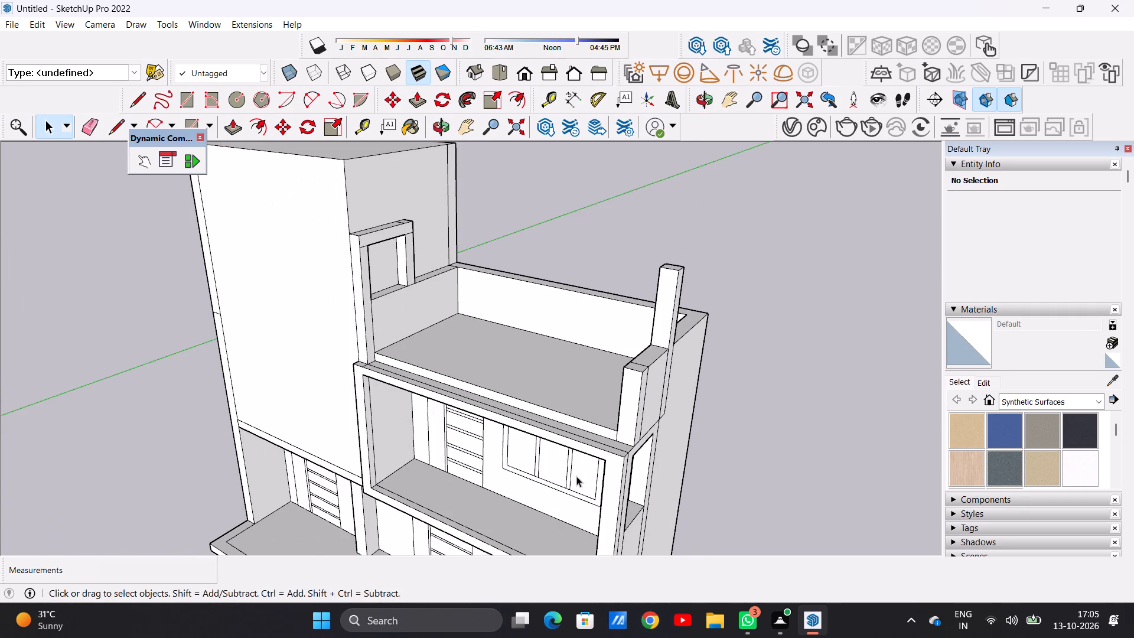
pyautogui.moveTo(633, 427); pyautogui.dragTo(567, 490, button='middle')
pyautogui.scroll(10, 552, 504)
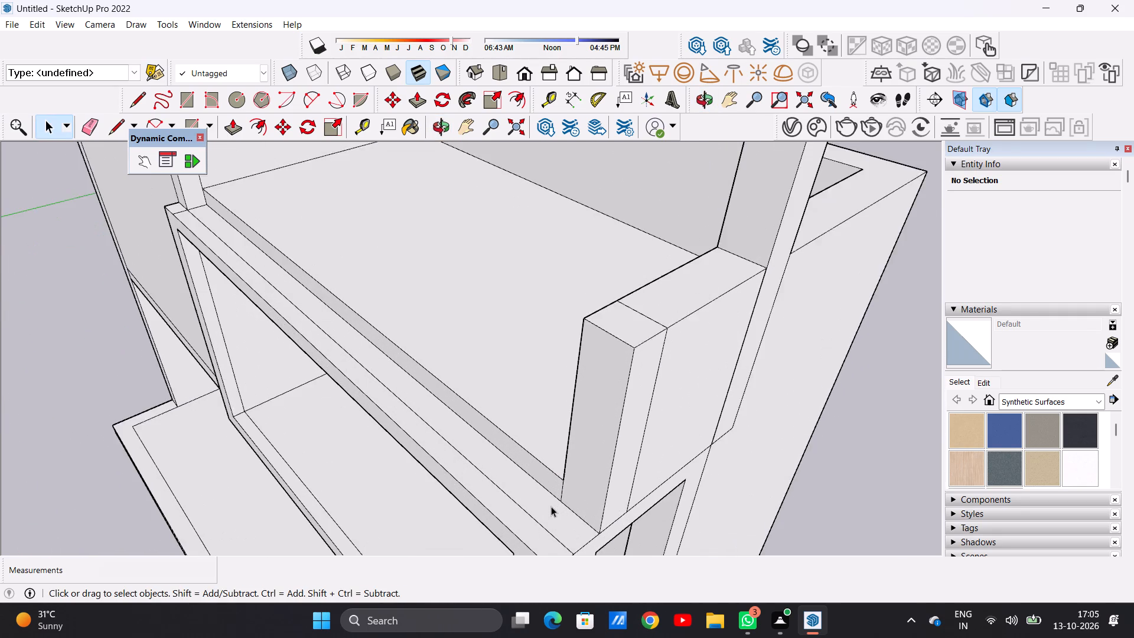
pyautogui.scroll(2, 551, 506)
pyautogui.scroll(-1, 551, 506)
pyautogui.scroll(1, 551, 506)
pyautogui.scroll(-1, 551, 506)
pyautogui.press('l')
pyautogui.scroll(4, 594, 511)
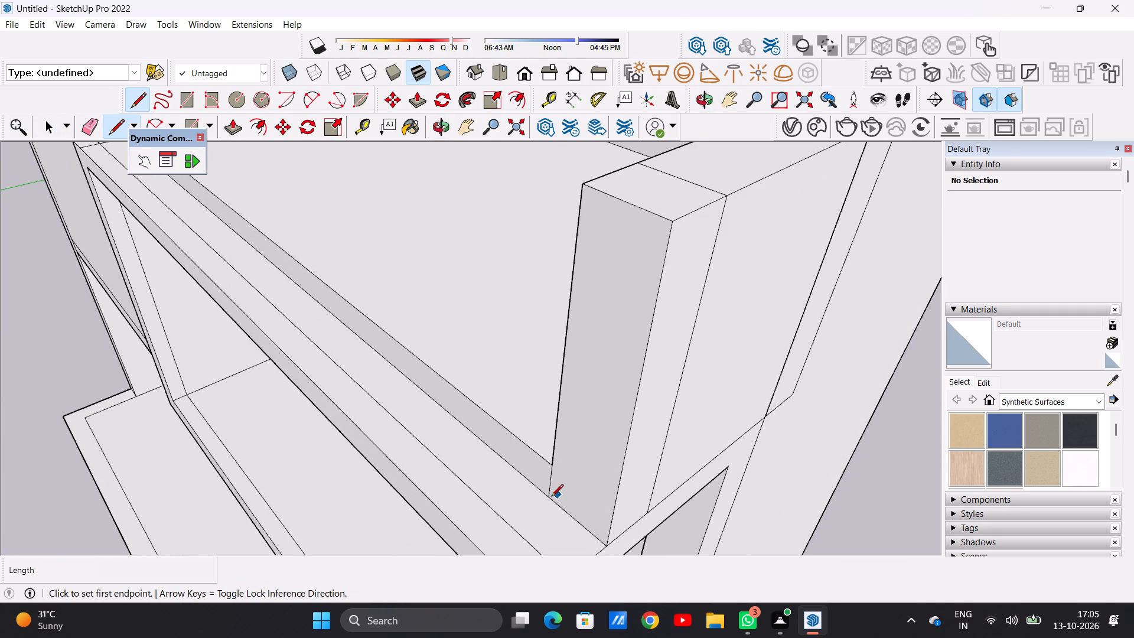
pyautogui.click(550, 498)
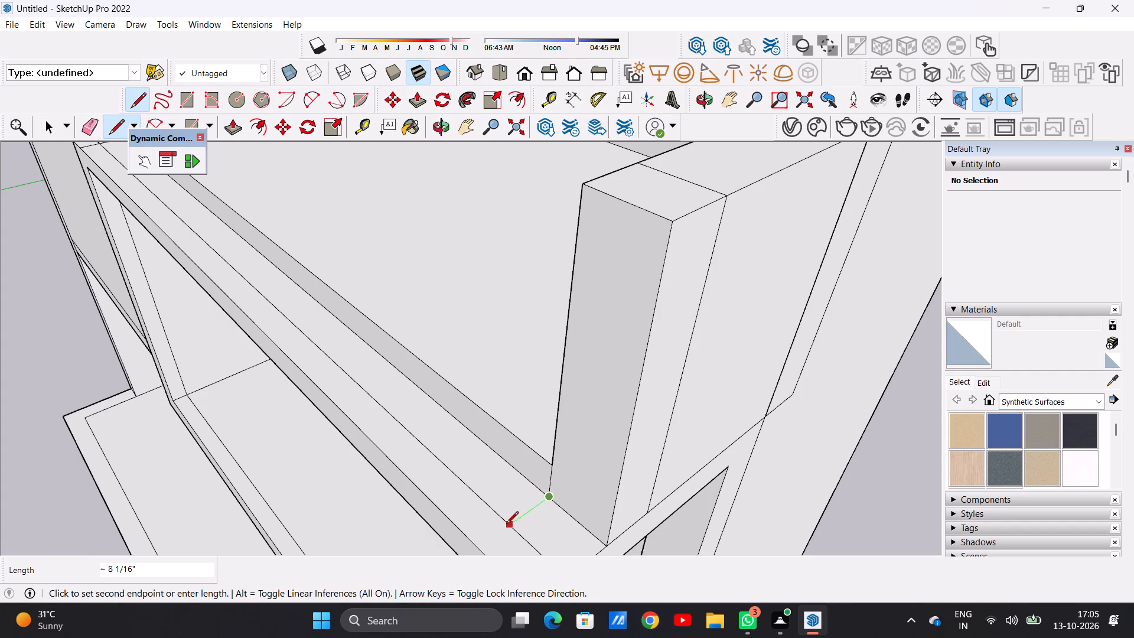
pyautogui.click(506, 525)
pyautogui.press('space')
# Push/Pull the new footprint on the ledge up about 8' 4 13/16" to match the rear side post's top.
pyautogui.write('p')
pyautogui.click(552, 526)
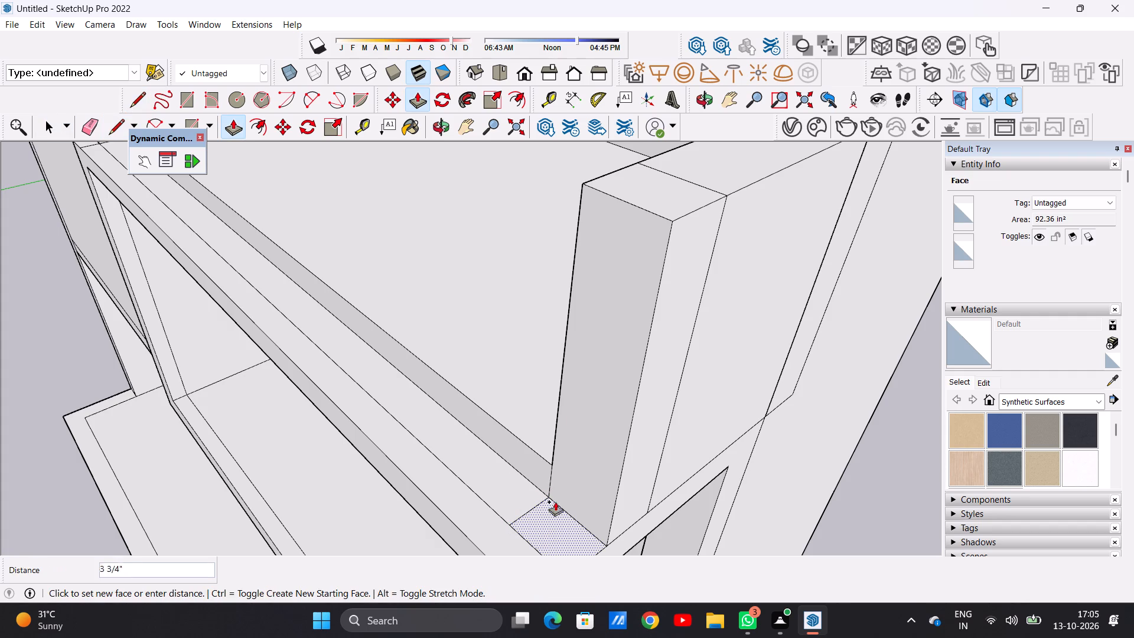
pyautogui.scroll(-7, 540, 412)
pyautogui.scroll(1, 539, 416)
pyautogui.scroll(-13, 538, 416)
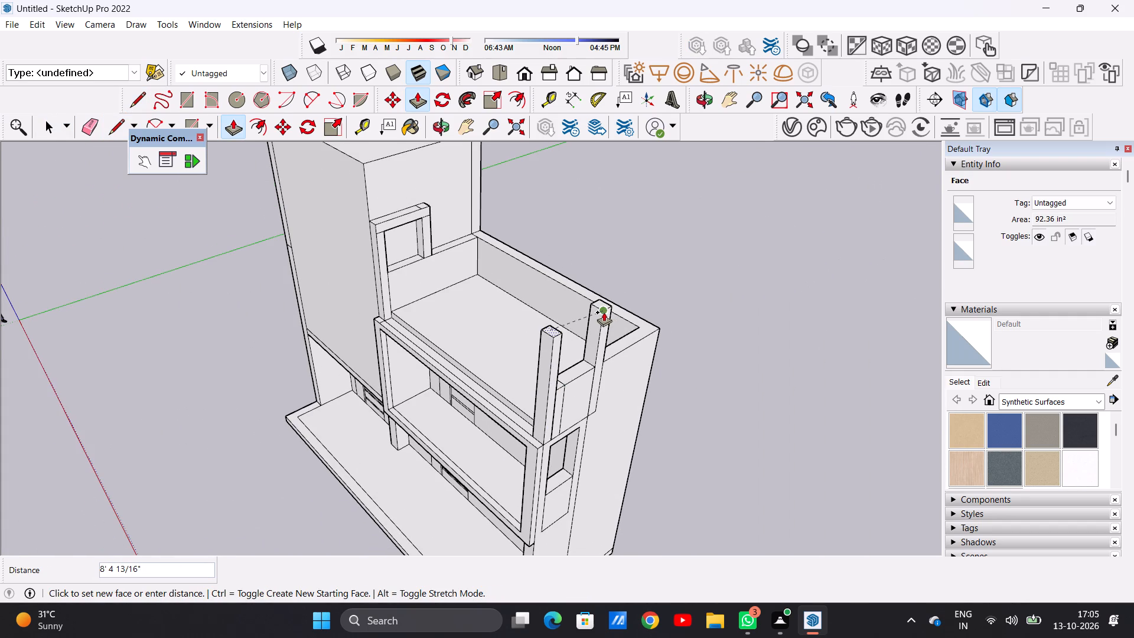
pyautogui.click(603, 312)
pyautogui.press('space')
# Erase the leftover post lines on the outer face and top of the low wall between the side posts.
pyautogui.moveTo(581, 405); pyautogui.dragTo(575, 401, button='middle')
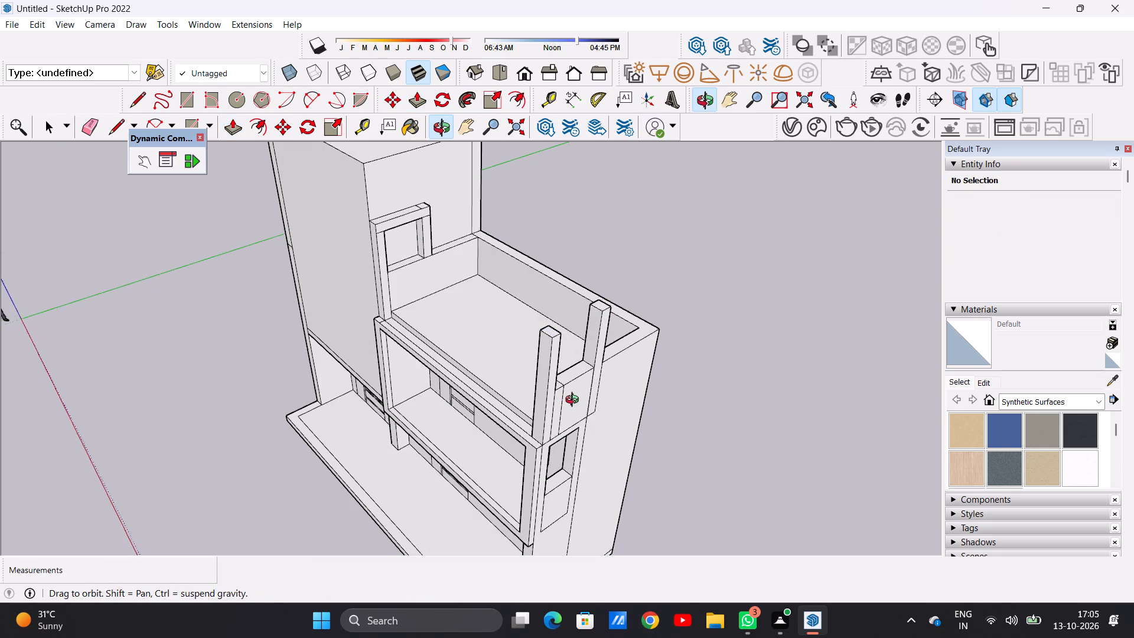
pyautogui.moveTo(575, 401); pyautogui.dragTo(502, 348, button='middle')
pyautogui.scroll(13, 497, 353)
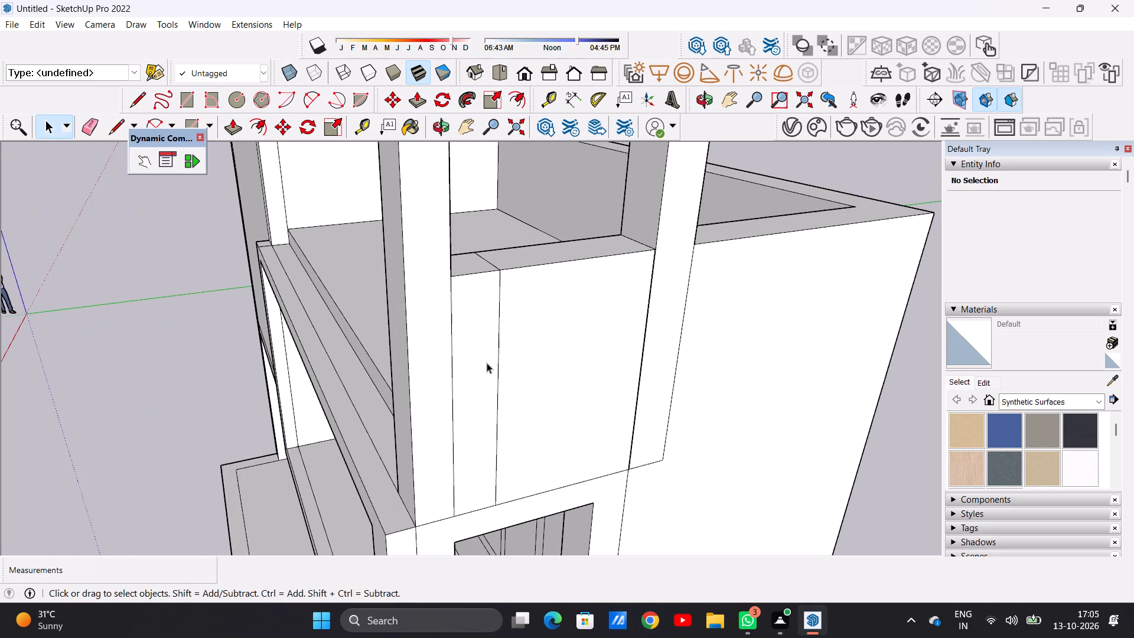
pyautogui.press('e')
pyautogui.moveTo(488, 361); pyautogui.dragTo(504, 355)
pyautogui.moveTo(496, 373); pyautogui.dragTo(483, 458, button='middle')
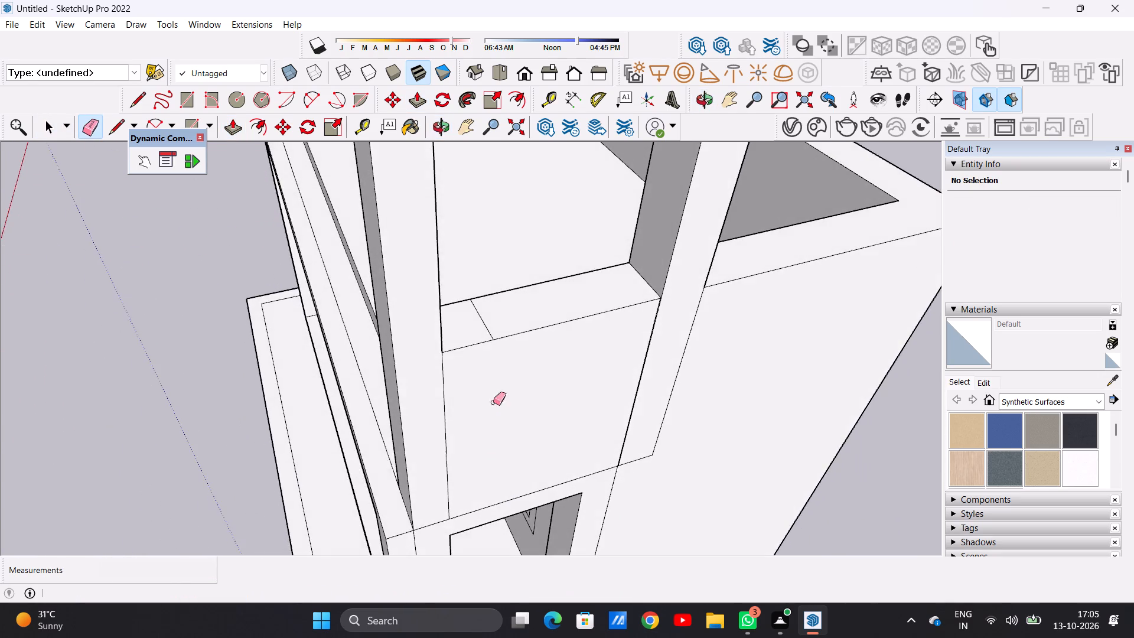
pyautogui.scroll(4, 470, 319)
pyautogui.moveTo(470, 318); pyautogui.dragTo(490, 315)
pyautogui.press('space')
pyautogui.scroll(-2, 528, 388)
pyautogui.scroll(2, 532, 393)
pyautogui.scroll(-4, 532, 393)
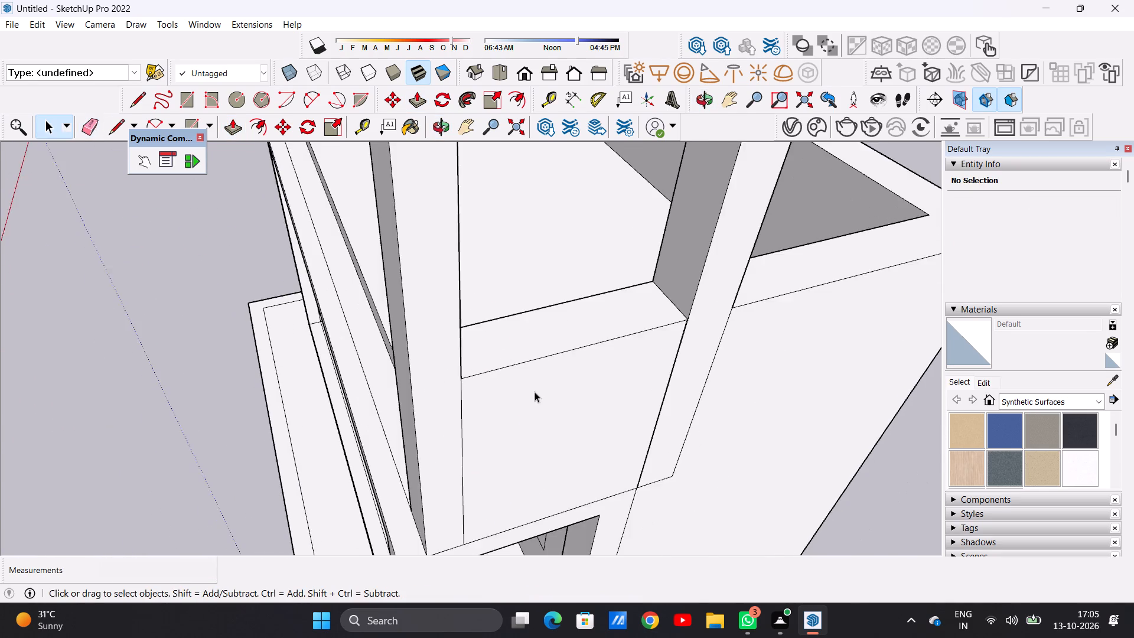
# Erase the vertical lines below the rear side post on the inner face of the terrace side wall.
pyautogui.scroll(-13, 535, 392)
pyautogui.moveTo(491, 349); pyautogui.dragTo(825, 293, button='middle')
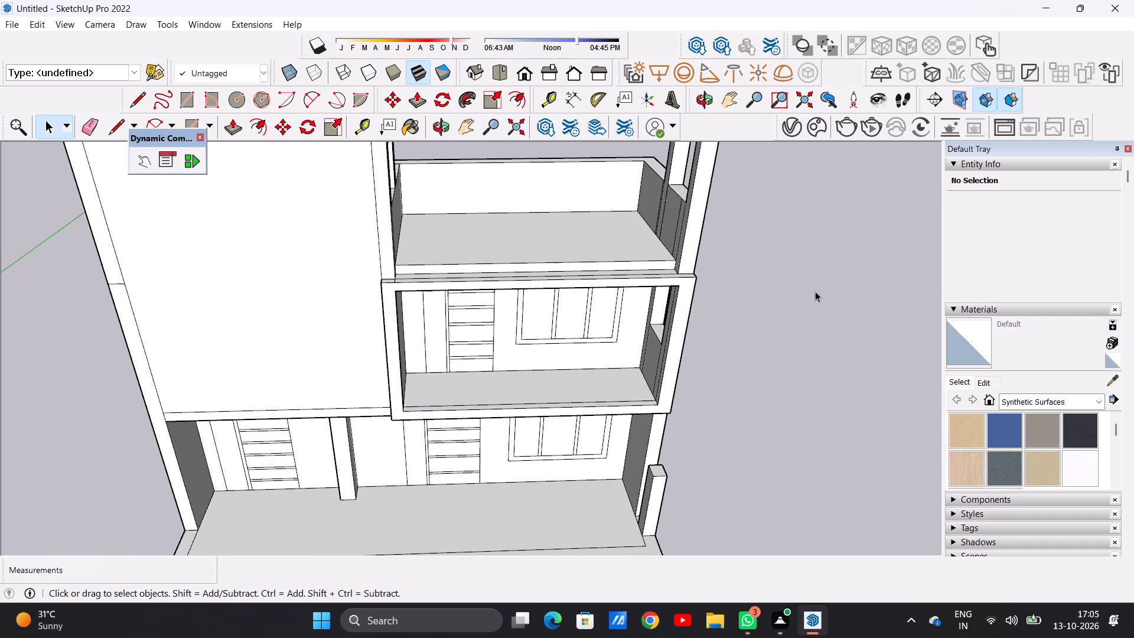
pyautogui.moveTo(584, 309); pyautogui.dragTo(656, 274, button='middle')
pyautogui.scroll(3, 656, 274)
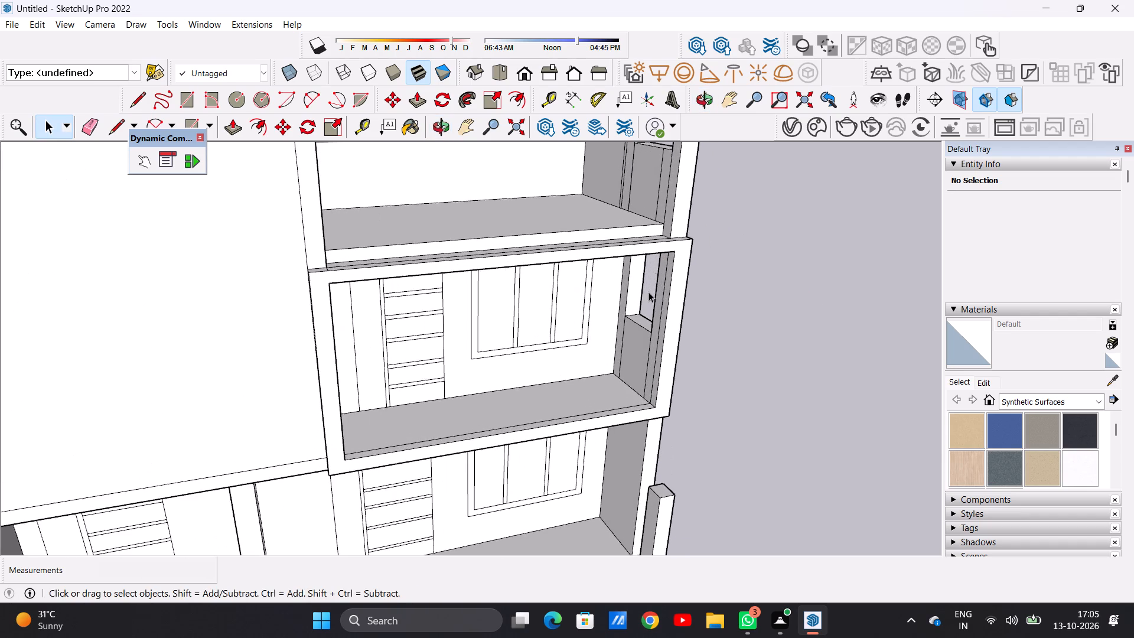
pyautogui.scroll(-13, 646, 313)
pyautogui.scroll(12, 648, 253)
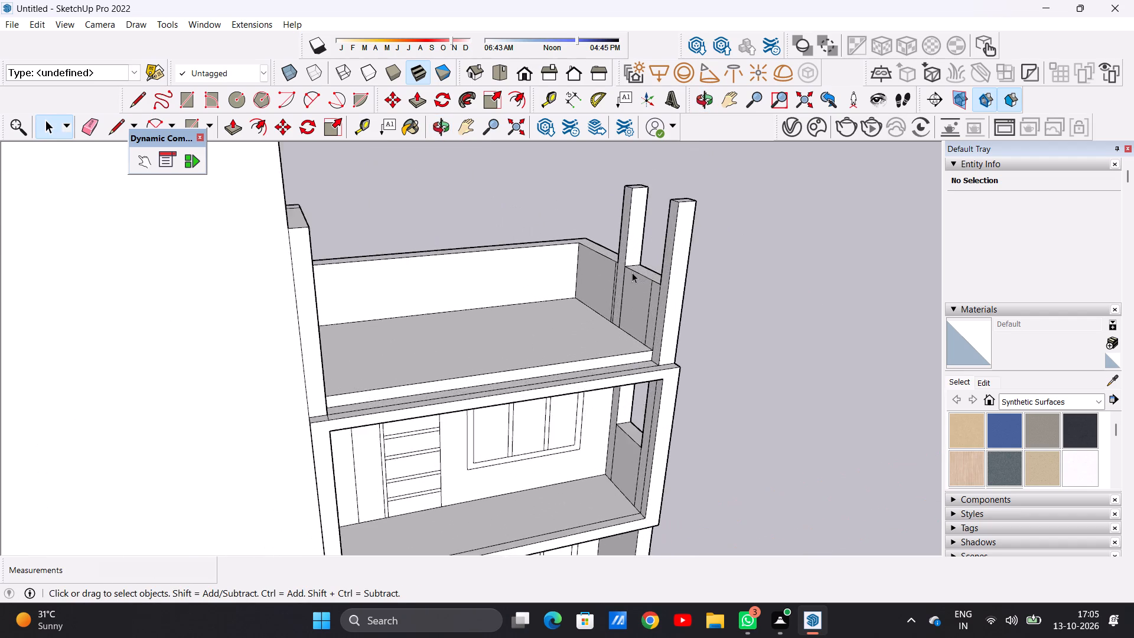
pyautogui.scroll(3, 632, 272)
pyautogui.scroll(-1, 628, 274)
pyautogui.scroll(4, 627, 272)
pyautogui.scroll(-2, 627, 272)
pyautogui.scroll(18, 627, 273)
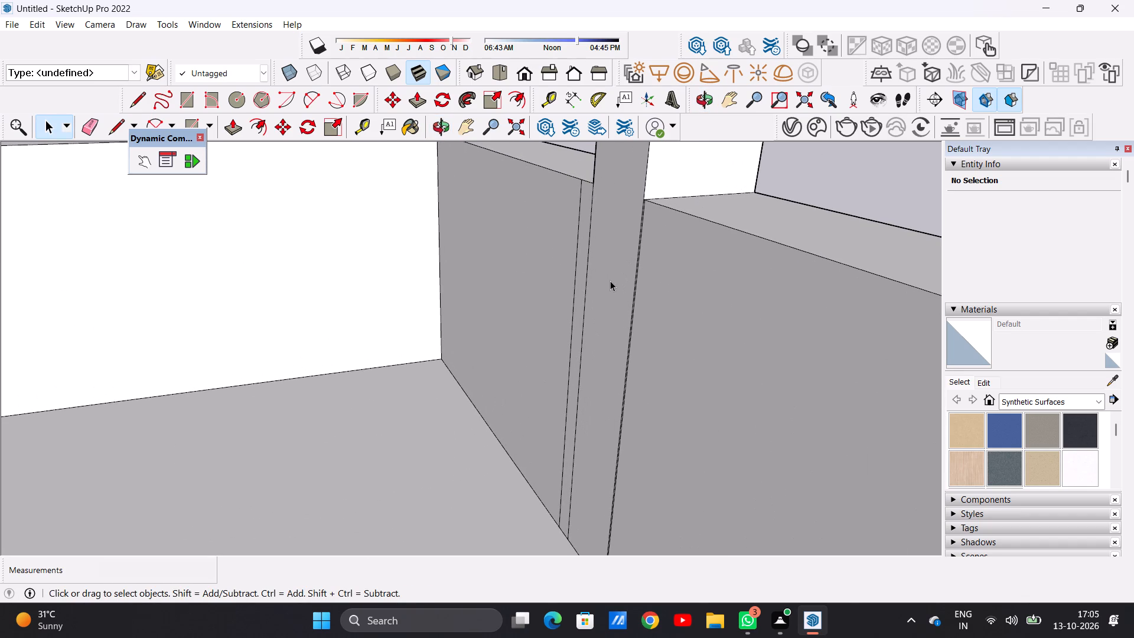
pyautogui.press('e')
pyautogui.moveTo(625, 268); pyautogui.dragTo(649, 284)
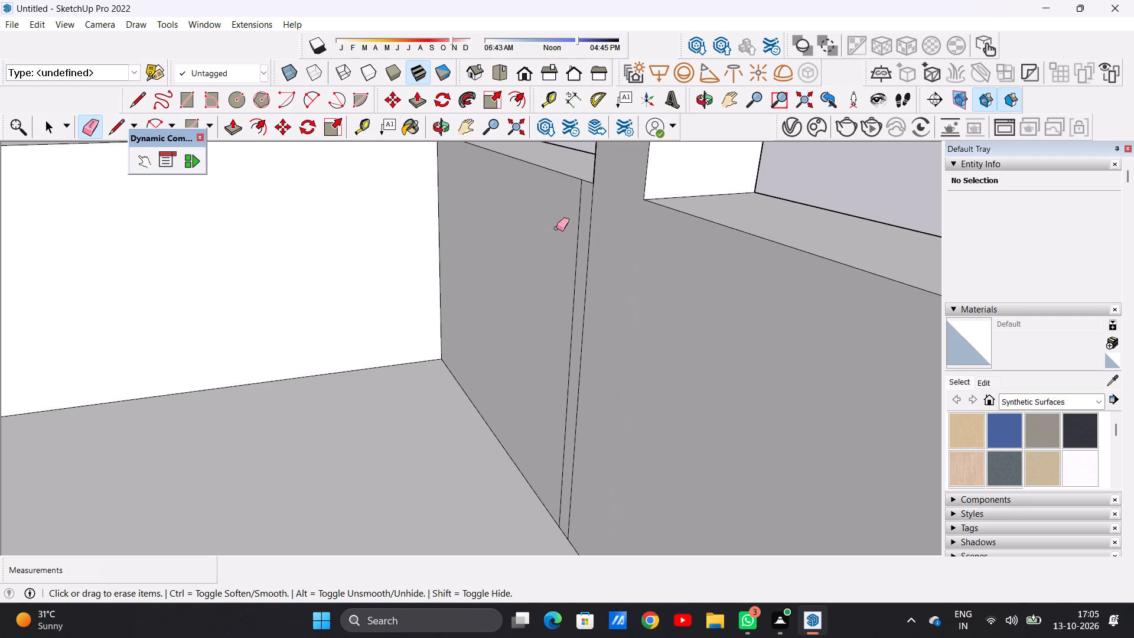
pyautogui.moveTo(567, 236); pyautogui.dragTo(615, 256)
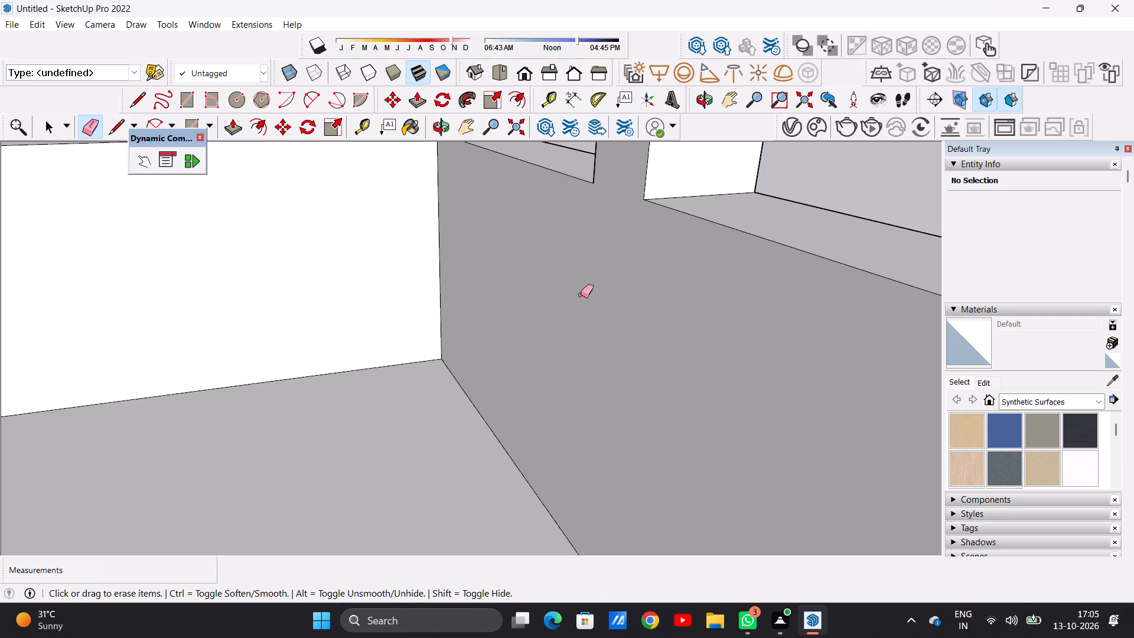
# Erase the remaining vertical line near the front post on the inner face of the terrace side wall.
pyautogui.scroll(-9, 573, 309)
pyautogui.scroll(1, 588, 284)
pyautogui.scroll(-1, 588, 283)
pyautogui.scroll(1, 588, 278)
pyautogui.scroll(-3, 588, 278)
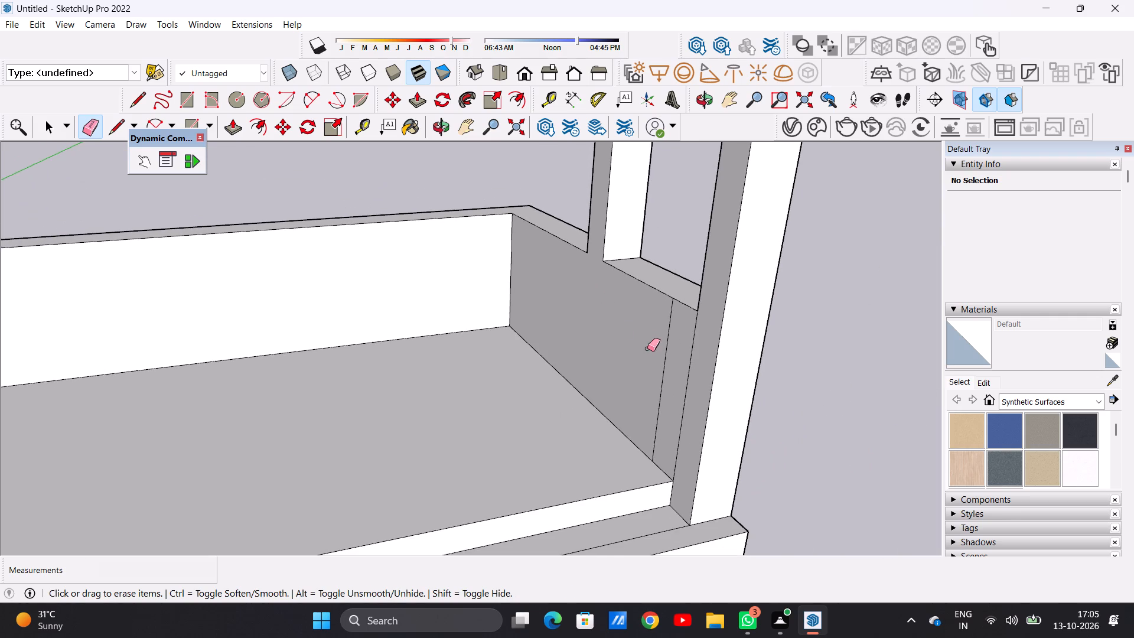
pyautogui.scroll(1, 653, 350)
pyautogui.scroll(-1, 653, 350)
pyautogui.scroll(9, 654, 350)
pyautogui.moveTo(676, 351); pyautogui.dragTo(656, 347)
pyautogui.scroll(-11, 657, 355)
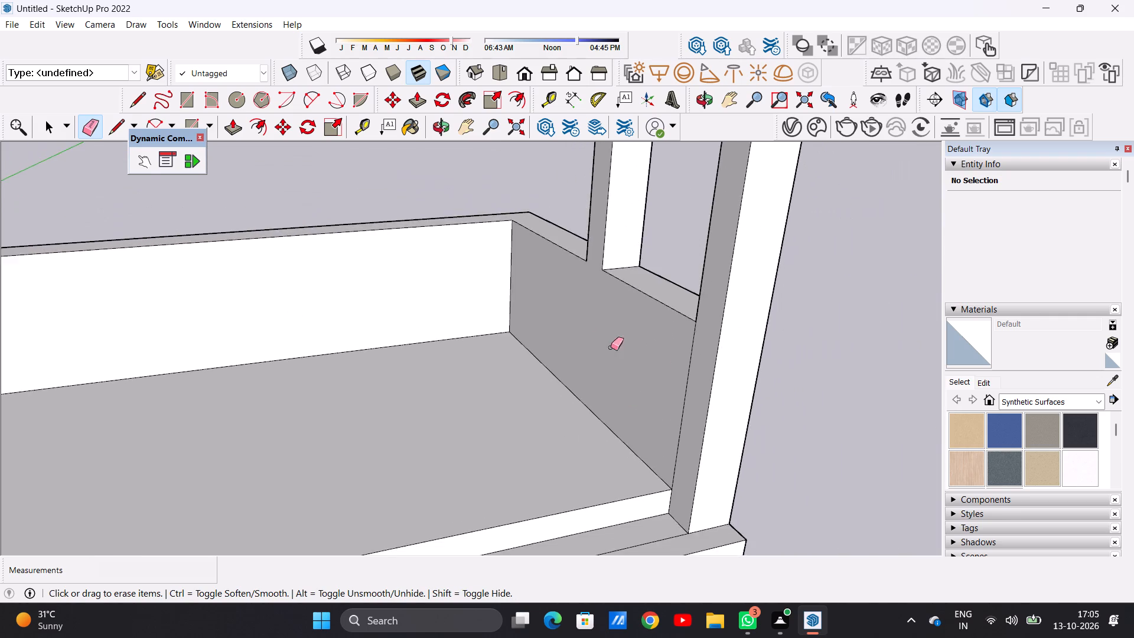
pyautogui.scroll(-9, 611, 347)
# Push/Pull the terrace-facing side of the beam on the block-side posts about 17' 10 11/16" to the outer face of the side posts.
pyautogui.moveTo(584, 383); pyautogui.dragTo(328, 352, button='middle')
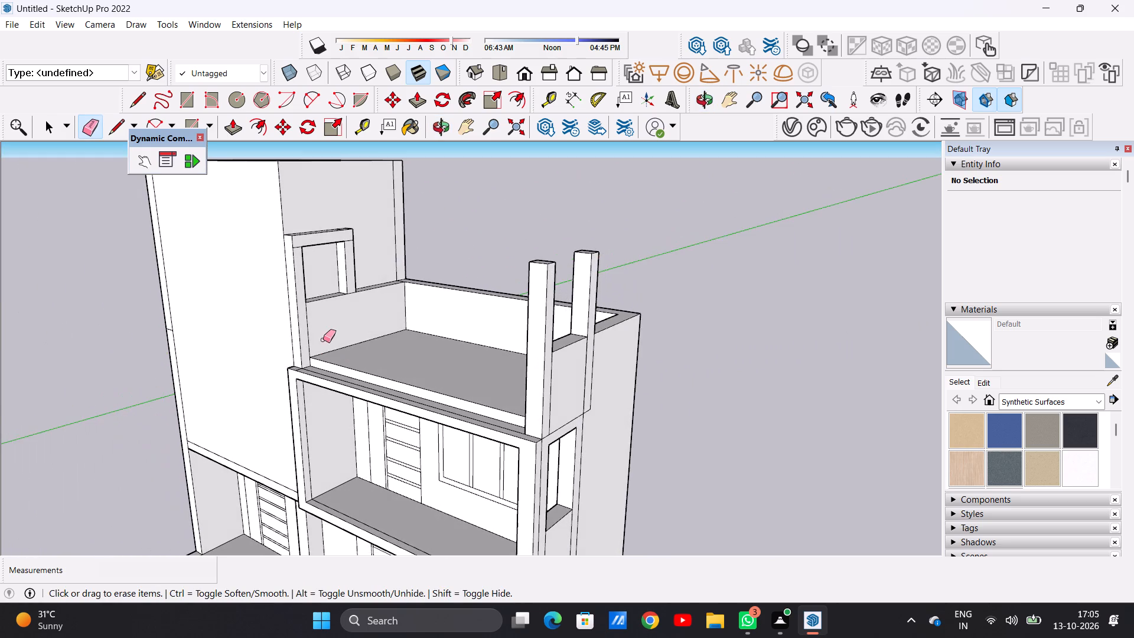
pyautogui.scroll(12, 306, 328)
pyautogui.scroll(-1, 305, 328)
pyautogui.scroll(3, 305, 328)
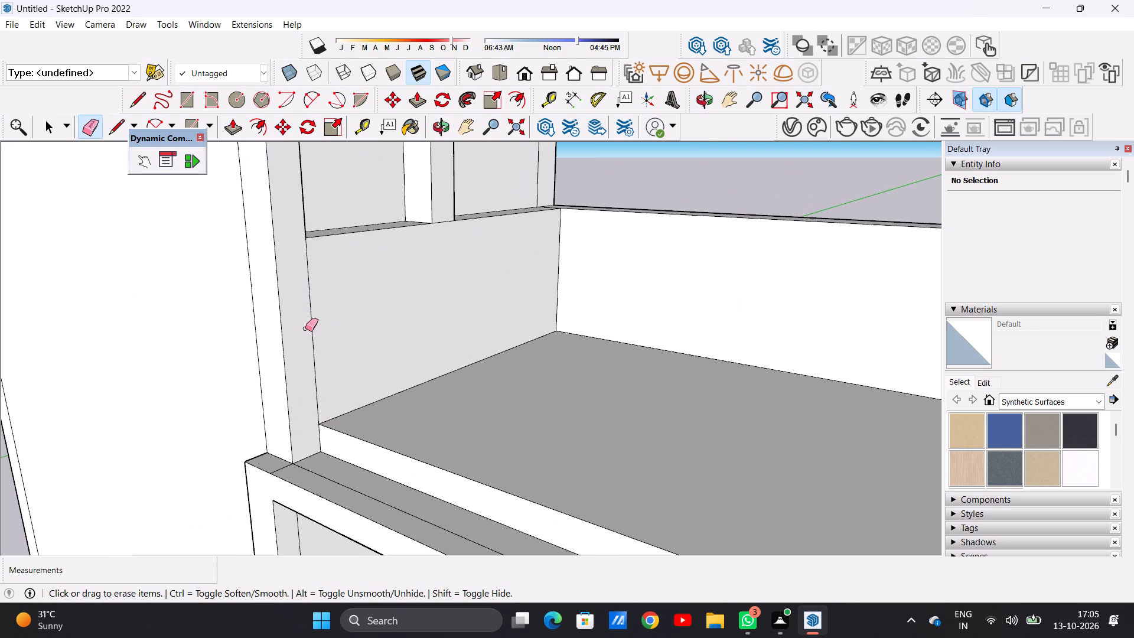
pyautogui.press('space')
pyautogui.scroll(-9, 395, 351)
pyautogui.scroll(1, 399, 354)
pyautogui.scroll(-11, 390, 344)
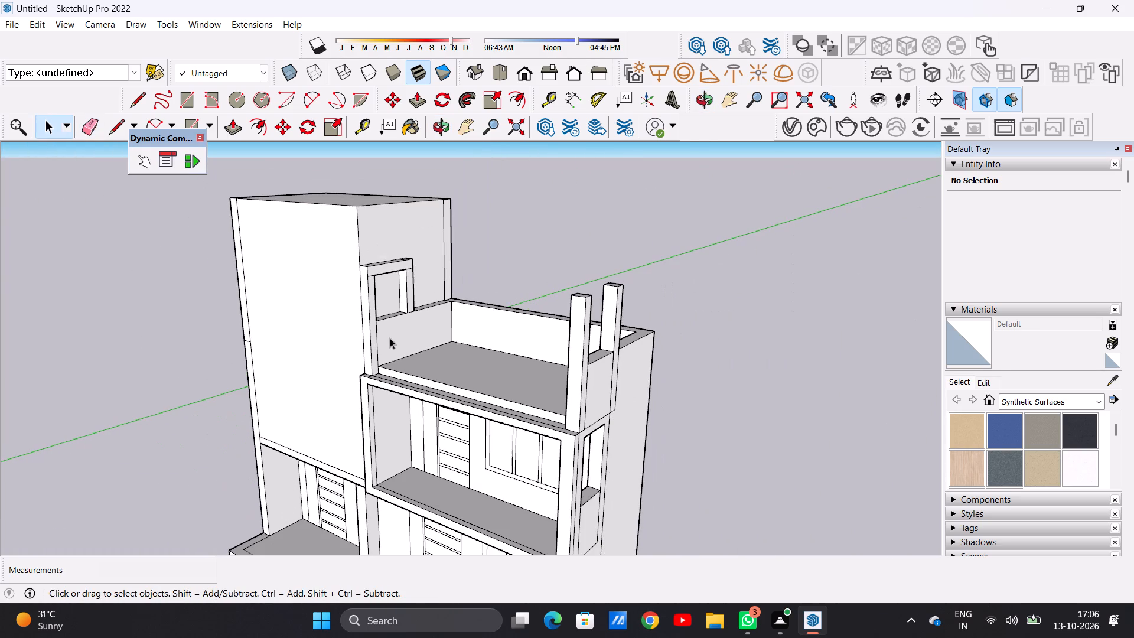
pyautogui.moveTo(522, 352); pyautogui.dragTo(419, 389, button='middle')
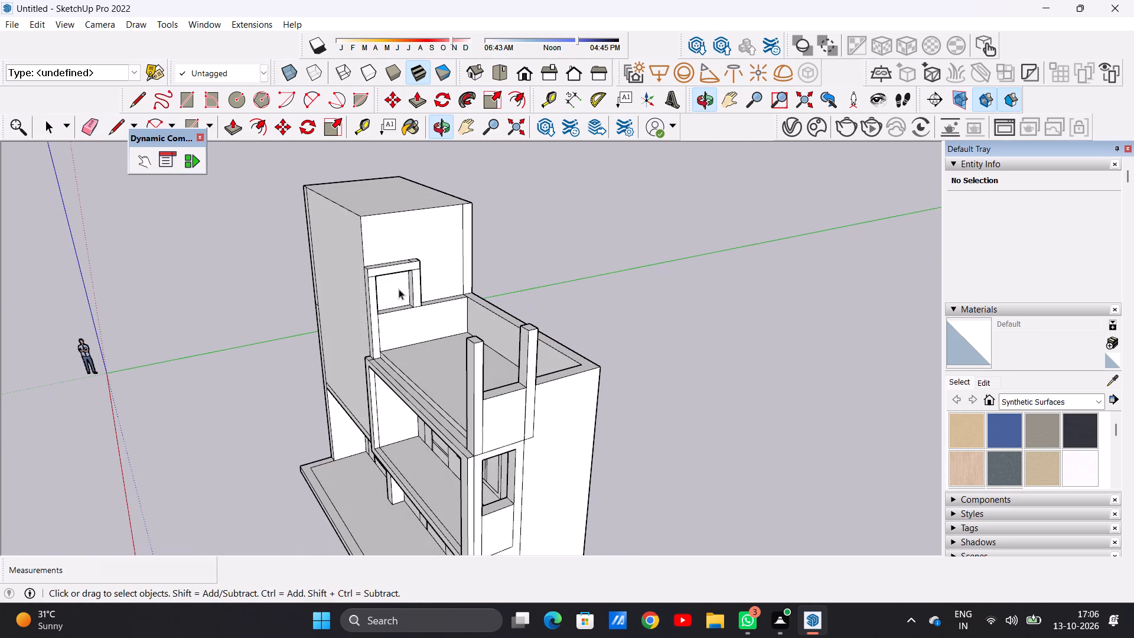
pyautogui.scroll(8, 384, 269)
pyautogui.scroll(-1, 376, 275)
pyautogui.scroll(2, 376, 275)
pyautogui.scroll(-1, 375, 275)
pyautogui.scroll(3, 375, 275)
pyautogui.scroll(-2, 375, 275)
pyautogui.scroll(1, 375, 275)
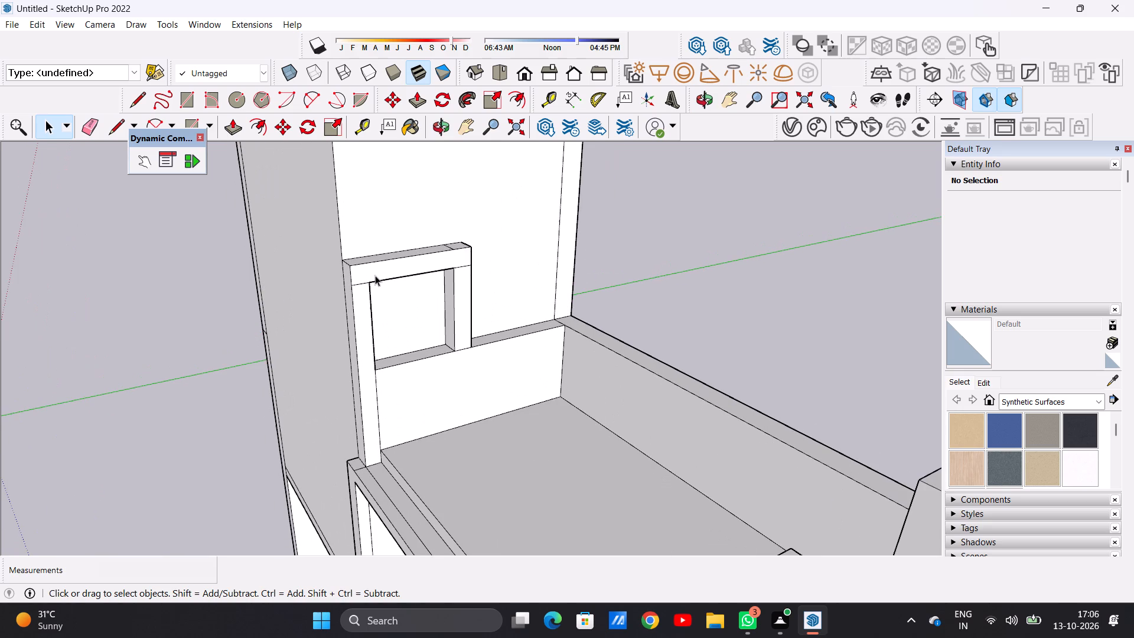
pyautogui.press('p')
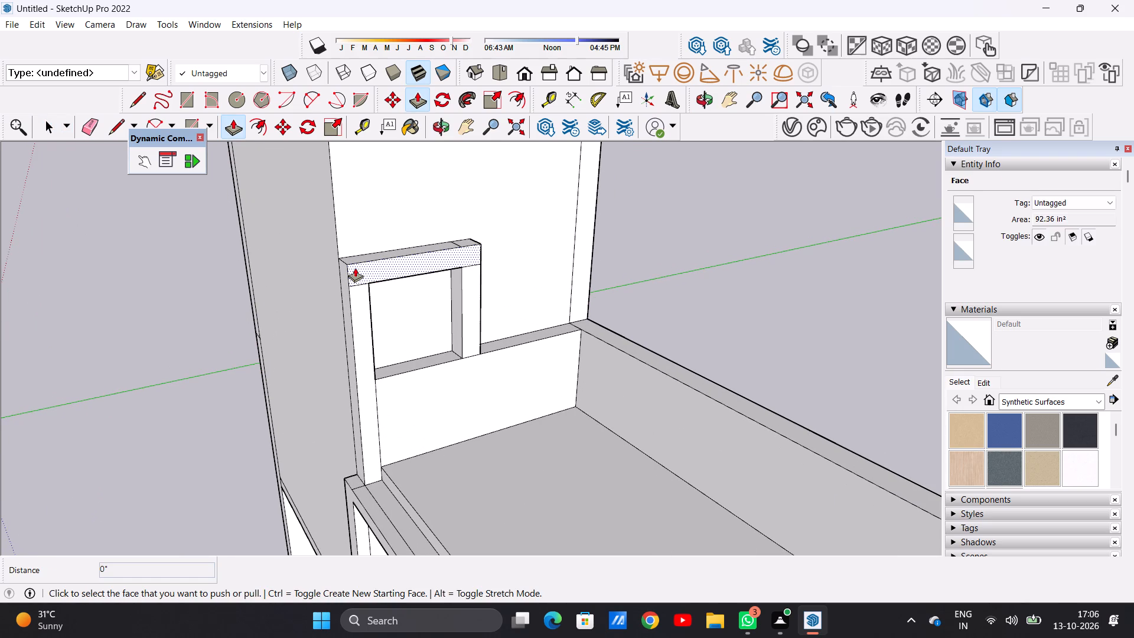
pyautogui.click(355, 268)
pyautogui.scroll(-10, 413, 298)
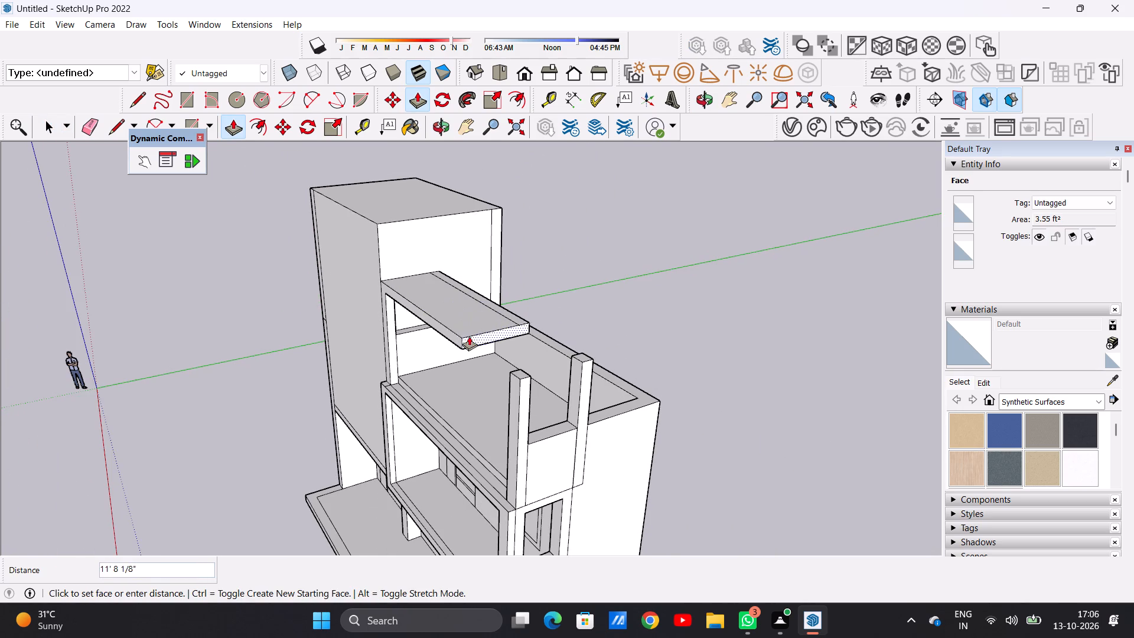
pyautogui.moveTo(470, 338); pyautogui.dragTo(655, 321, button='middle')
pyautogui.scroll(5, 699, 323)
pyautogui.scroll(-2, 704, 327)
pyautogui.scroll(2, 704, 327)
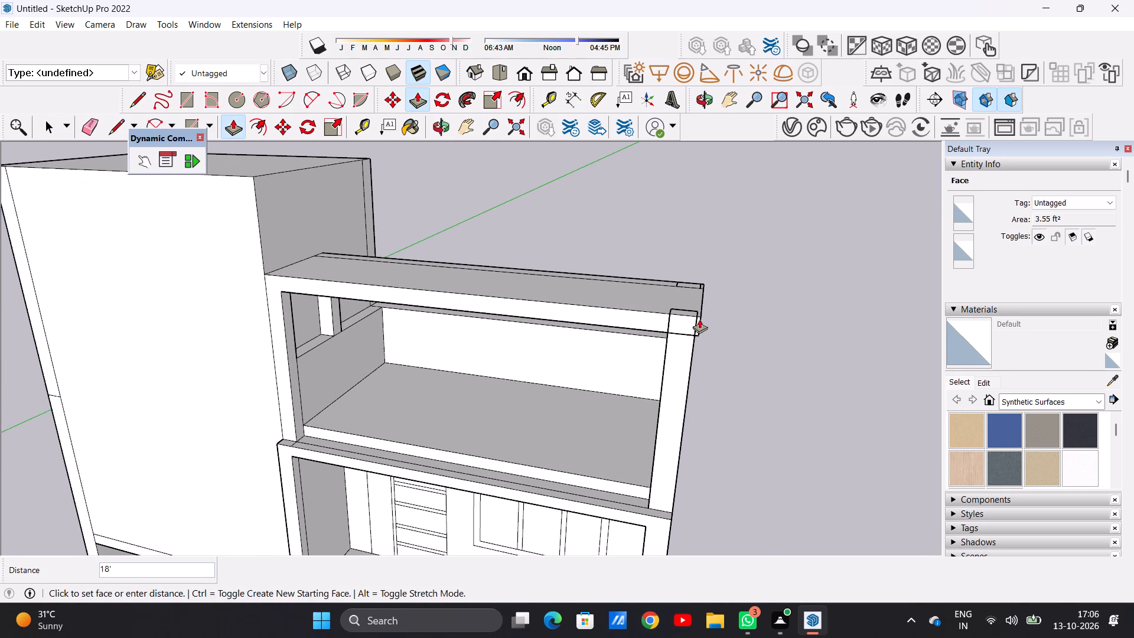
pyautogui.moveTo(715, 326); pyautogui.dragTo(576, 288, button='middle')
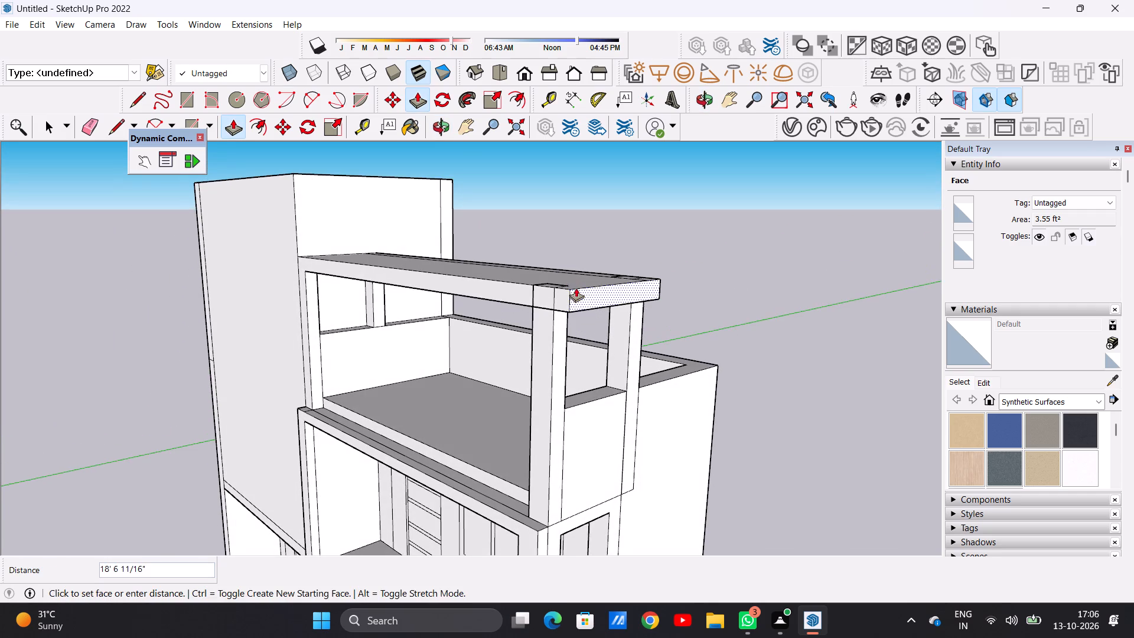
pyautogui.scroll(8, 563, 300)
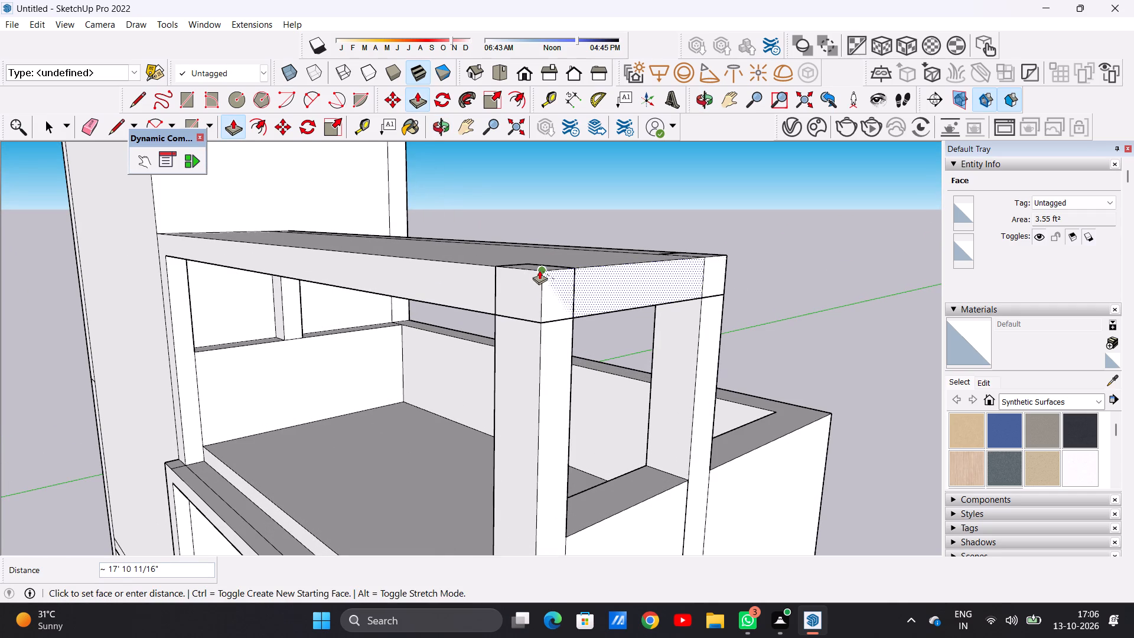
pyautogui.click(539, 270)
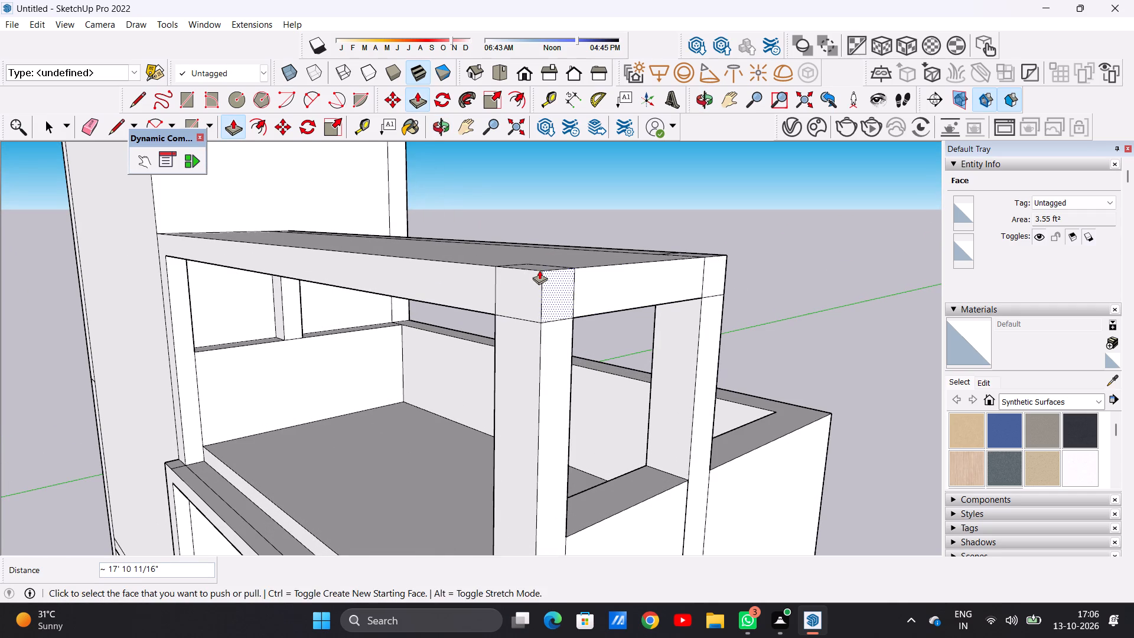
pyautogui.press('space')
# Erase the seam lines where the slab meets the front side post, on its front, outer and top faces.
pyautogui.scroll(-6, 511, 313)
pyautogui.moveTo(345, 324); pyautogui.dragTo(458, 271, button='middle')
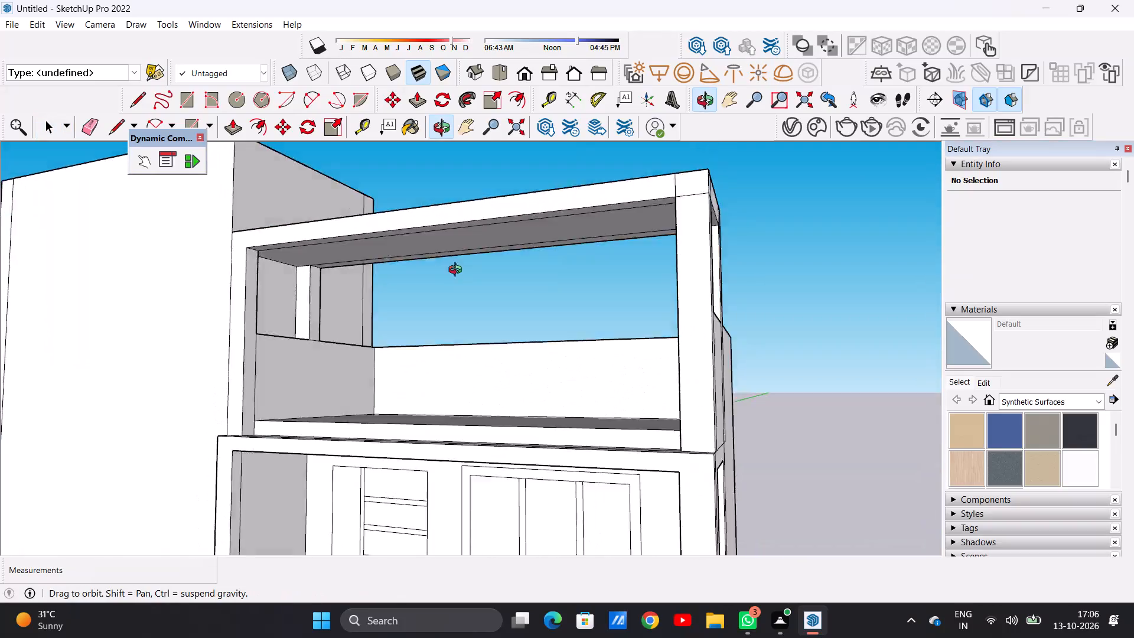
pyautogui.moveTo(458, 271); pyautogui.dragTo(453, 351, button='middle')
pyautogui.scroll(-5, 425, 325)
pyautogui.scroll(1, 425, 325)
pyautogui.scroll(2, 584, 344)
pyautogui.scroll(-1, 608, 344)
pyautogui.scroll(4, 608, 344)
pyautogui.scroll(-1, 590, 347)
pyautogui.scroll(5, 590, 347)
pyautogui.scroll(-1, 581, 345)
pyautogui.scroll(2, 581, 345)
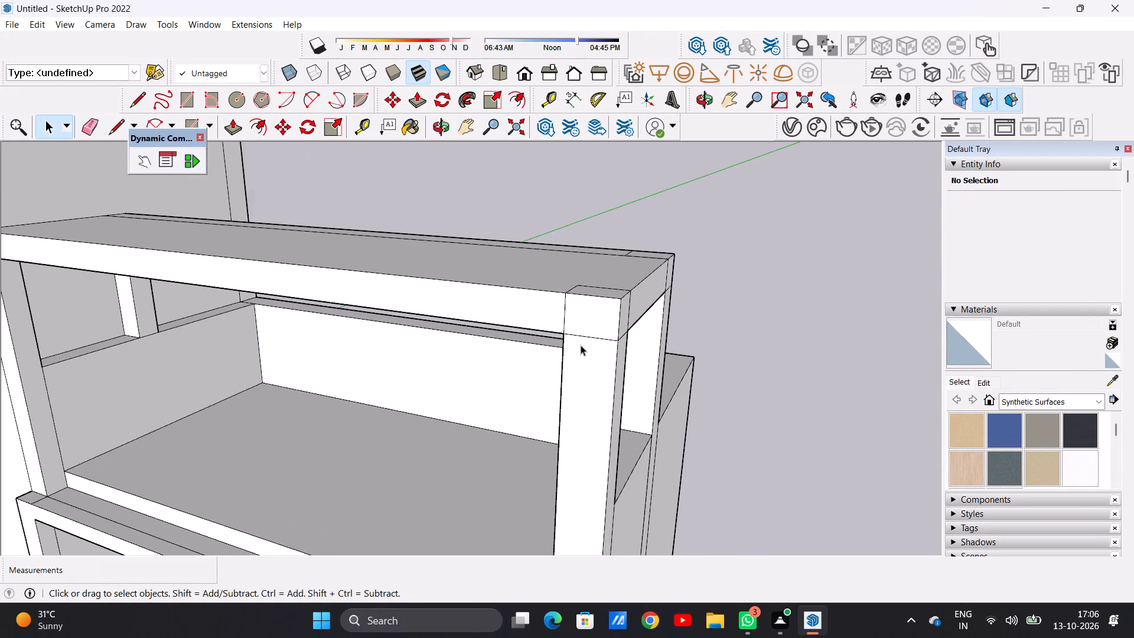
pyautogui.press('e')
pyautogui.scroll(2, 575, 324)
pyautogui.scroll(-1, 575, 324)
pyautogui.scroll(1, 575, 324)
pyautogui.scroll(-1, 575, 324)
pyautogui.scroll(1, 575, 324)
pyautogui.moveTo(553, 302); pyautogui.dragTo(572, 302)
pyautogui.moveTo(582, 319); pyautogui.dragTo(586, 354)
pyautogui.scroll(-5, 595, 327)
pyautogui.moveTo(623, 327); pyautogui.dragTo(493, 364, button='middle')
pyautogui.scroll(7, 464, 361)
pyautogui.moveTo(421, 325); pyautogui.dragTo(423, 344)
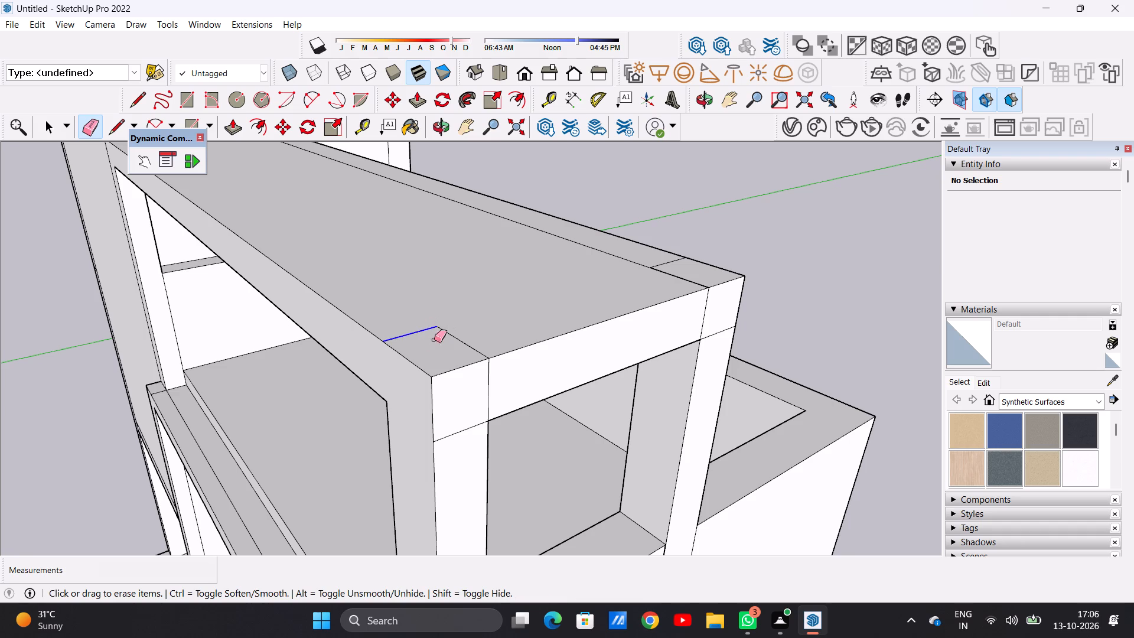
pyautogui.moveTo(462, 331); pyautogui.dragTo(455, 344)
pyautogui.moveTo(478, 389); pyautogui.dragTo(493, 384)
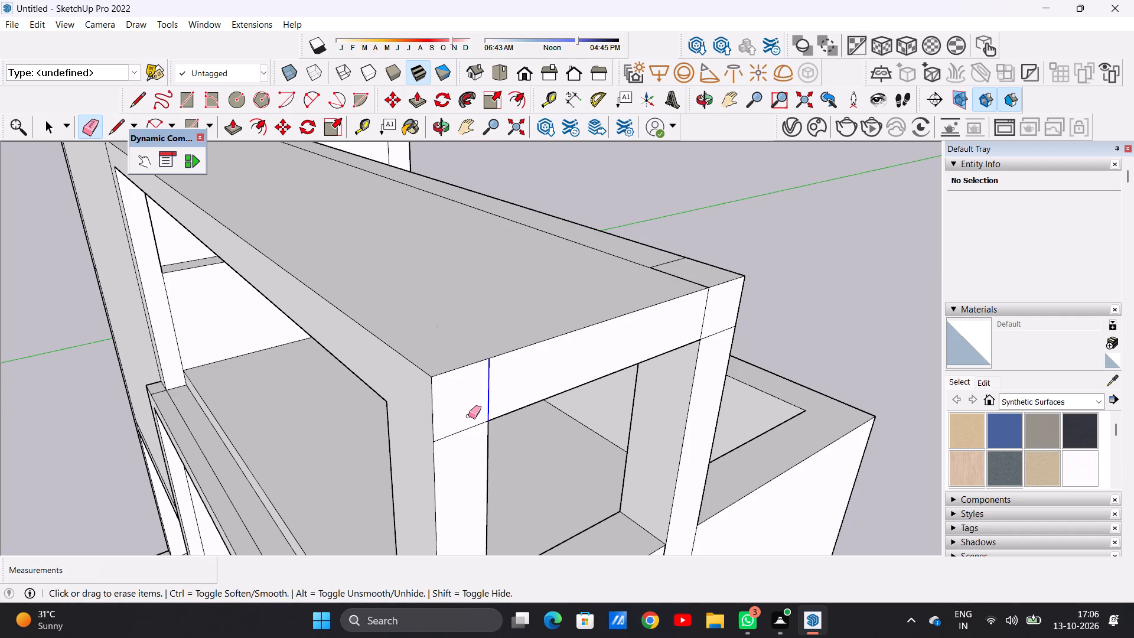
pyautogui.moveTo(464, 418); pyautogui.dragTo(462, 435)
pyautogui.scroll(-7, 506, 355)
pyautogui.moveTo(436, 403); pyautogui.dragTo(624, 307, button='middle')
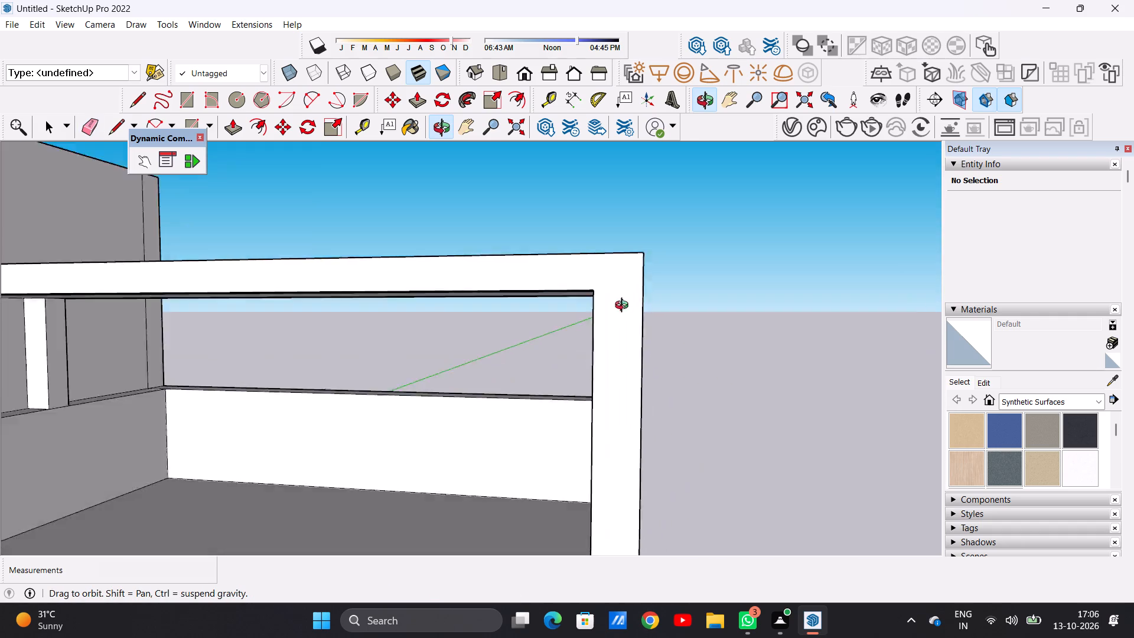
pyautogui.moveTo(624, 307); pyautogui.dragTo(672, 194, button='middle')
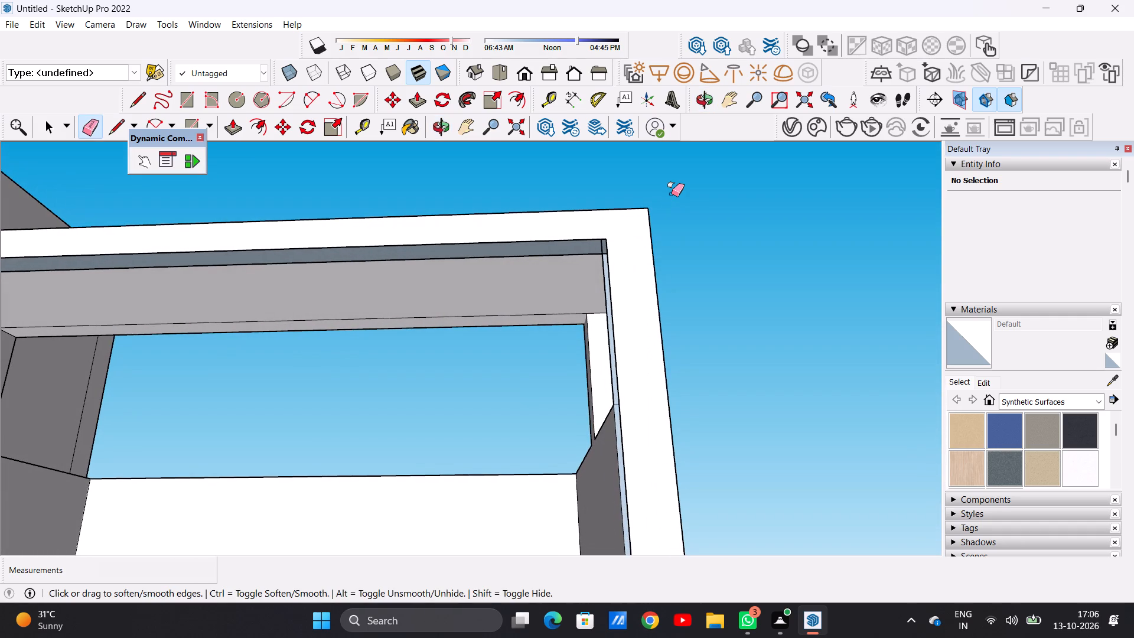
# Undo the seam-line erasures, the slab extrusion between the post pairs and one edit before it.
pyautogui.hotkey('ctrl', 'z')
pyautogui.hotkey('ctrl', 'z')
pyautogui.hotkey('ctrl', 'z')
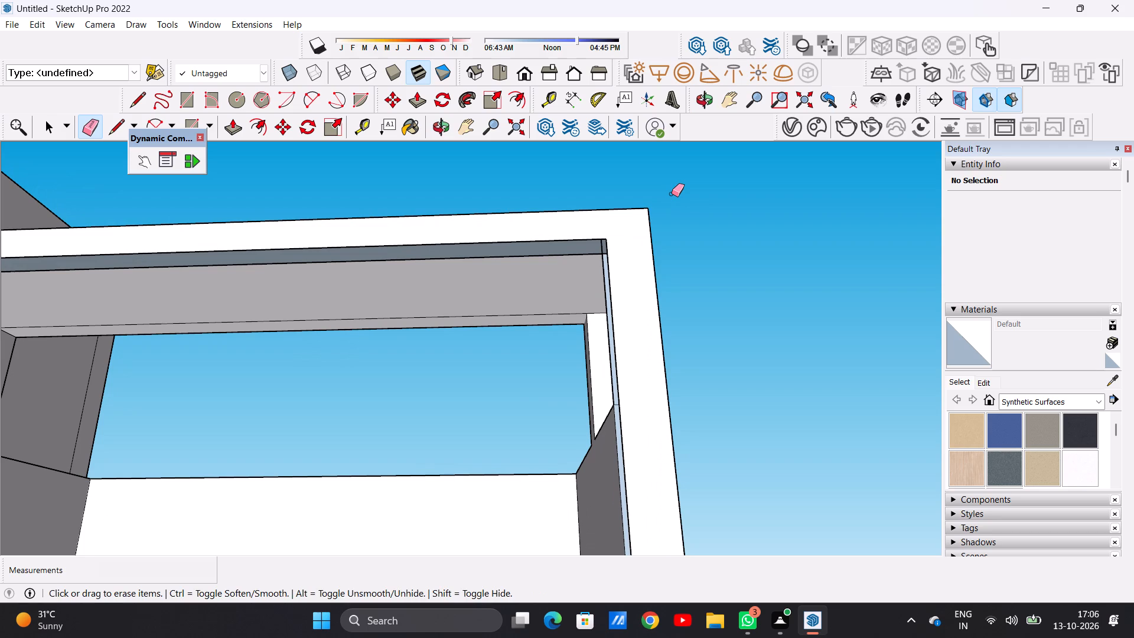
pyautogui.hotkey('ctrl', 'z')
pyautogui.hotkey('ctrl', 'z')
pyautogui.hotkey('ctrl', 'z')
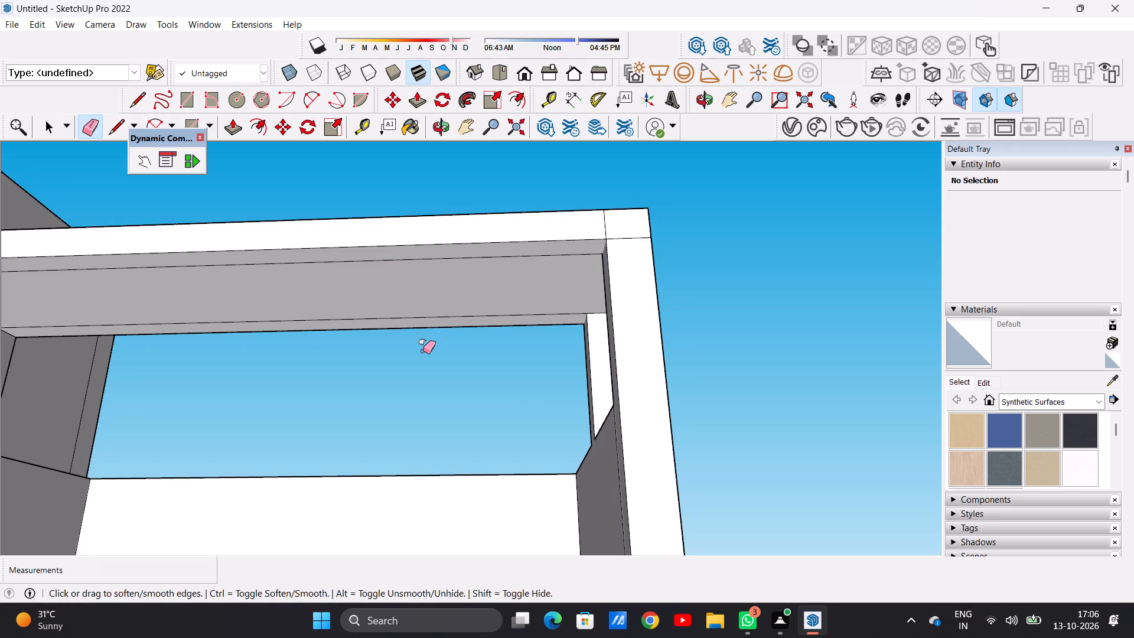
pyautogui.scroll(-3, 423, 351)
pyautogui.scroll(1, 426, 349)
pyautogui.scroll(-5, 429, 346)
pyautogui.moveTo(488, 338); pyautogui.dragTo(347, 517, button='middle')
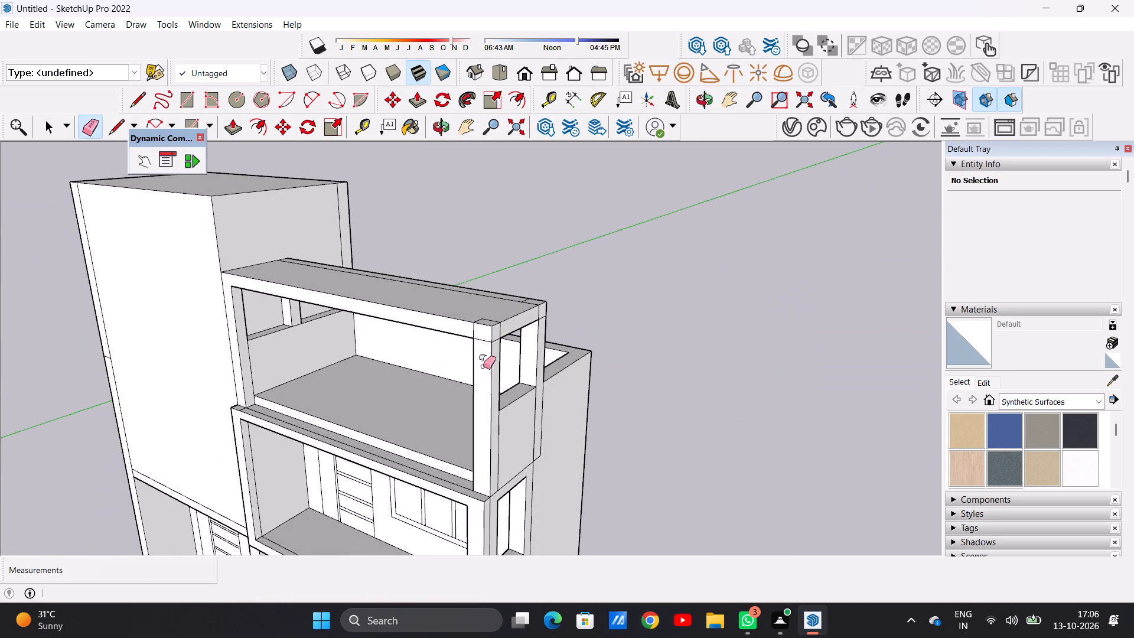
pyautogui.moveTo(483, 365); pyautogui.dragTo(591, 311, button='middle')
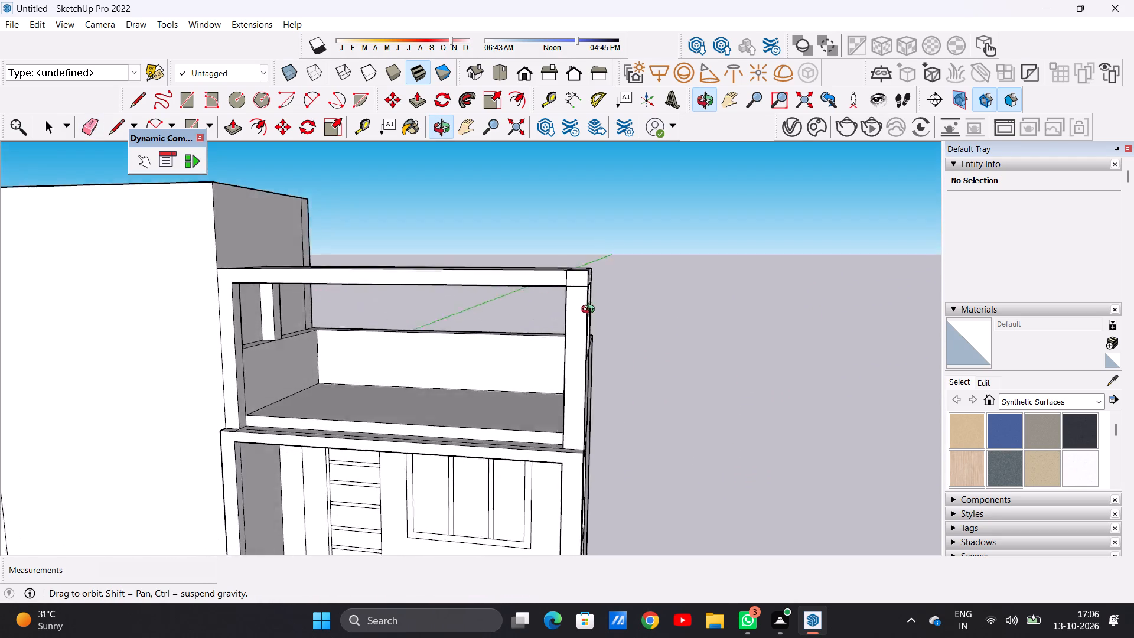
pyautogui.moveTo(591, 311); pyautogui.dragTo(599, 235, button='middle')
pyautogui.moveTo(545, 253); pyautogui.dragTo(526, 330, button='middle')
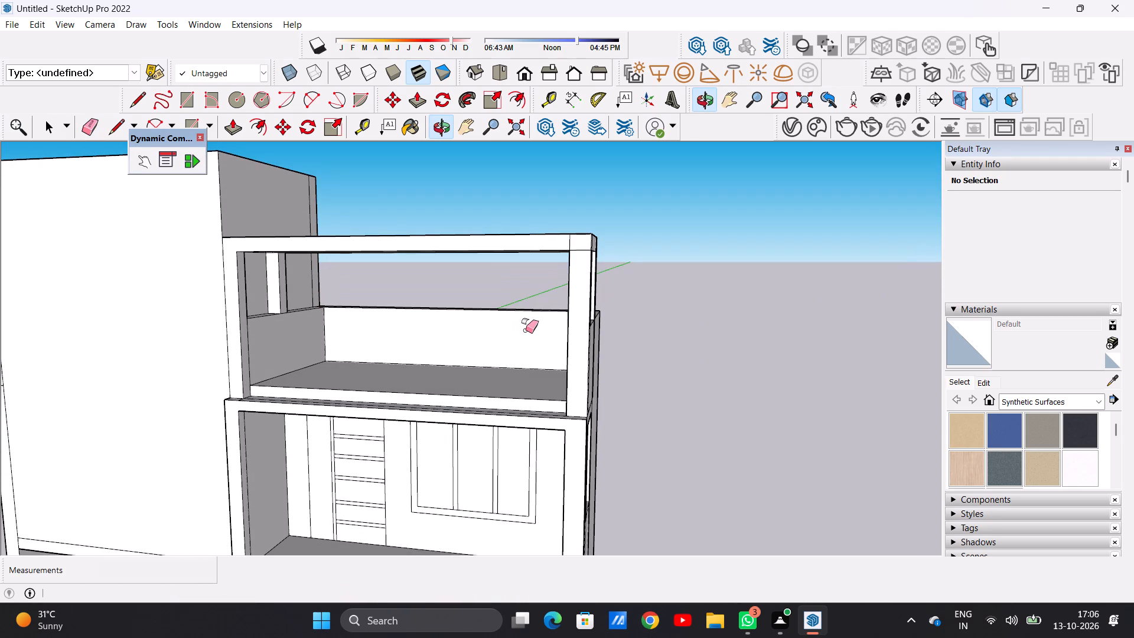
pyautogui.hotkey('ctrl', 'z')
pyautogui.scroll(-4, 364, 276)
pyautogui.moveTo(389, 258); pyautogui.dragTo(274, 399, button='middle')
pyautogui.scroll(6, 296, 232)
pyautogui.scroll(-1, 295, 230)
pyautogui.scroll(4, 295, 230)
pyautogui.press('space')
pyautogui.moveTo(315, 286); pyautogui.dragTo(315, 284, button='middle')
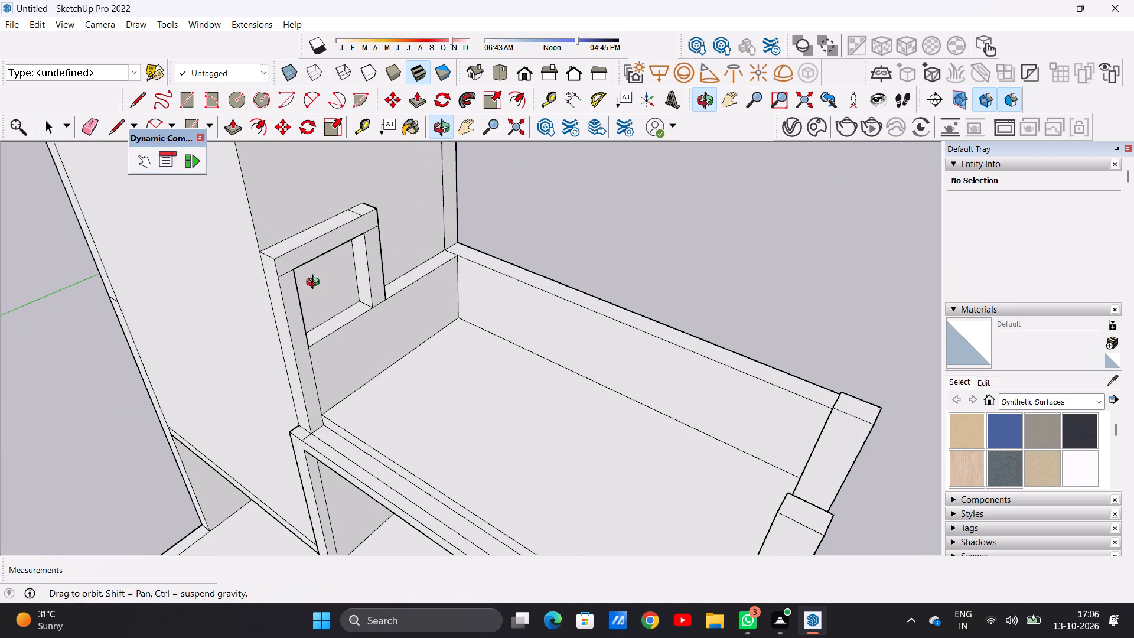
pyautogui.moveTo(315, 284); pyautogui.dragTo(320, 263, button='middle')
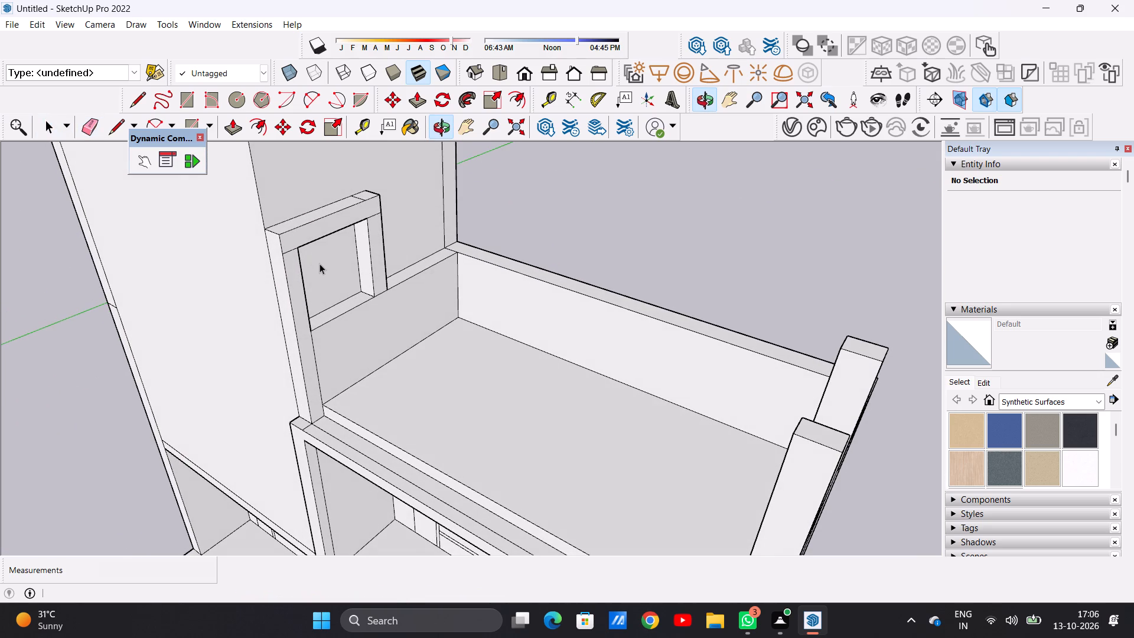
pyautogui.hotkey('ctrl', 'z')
# Examine the terrace level, its low side wall and both post pairs from several angles.
pyautogui.scroll(-3, 389, 279)
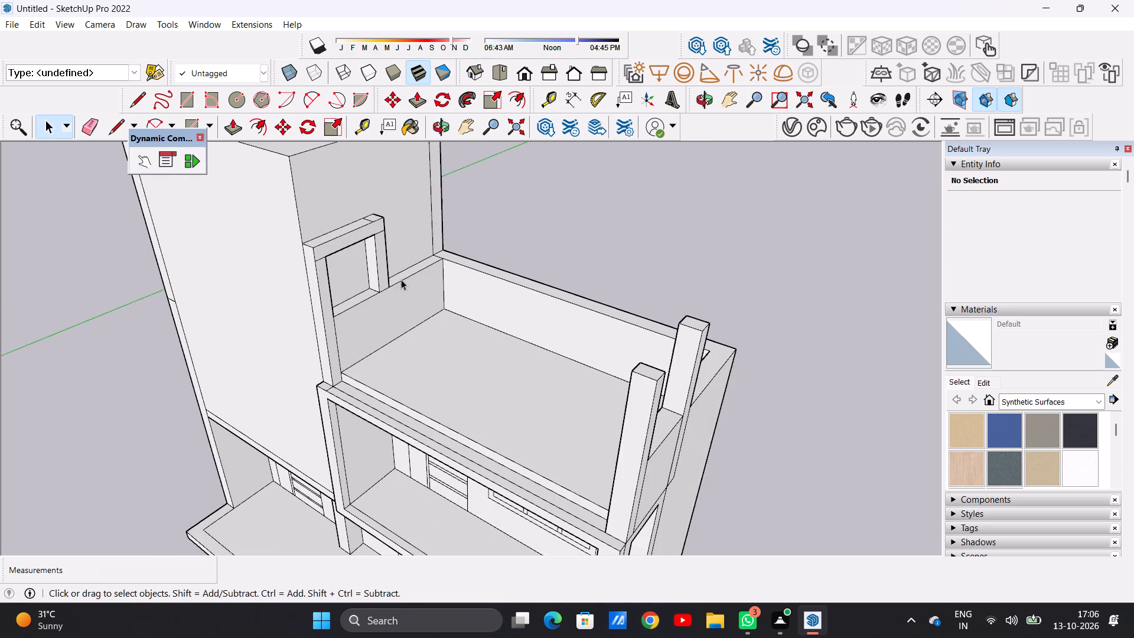
pyautogui.scroll(-3, 401, 279)
pyautogui.scroll(5, 512, 470)
pyautogui.scroll(1, 567, 427)
pyautogui.scroll(-1, 567, 427)
pyautogui.scroll(1, 567, 427)
pyautogui.scroll(-1, 567, 427)
pyautogui.scroll(1, 567, 426)
pyautogui.moveTo(590, 437); pyautogui.dragTo(523, 401, button='middle')
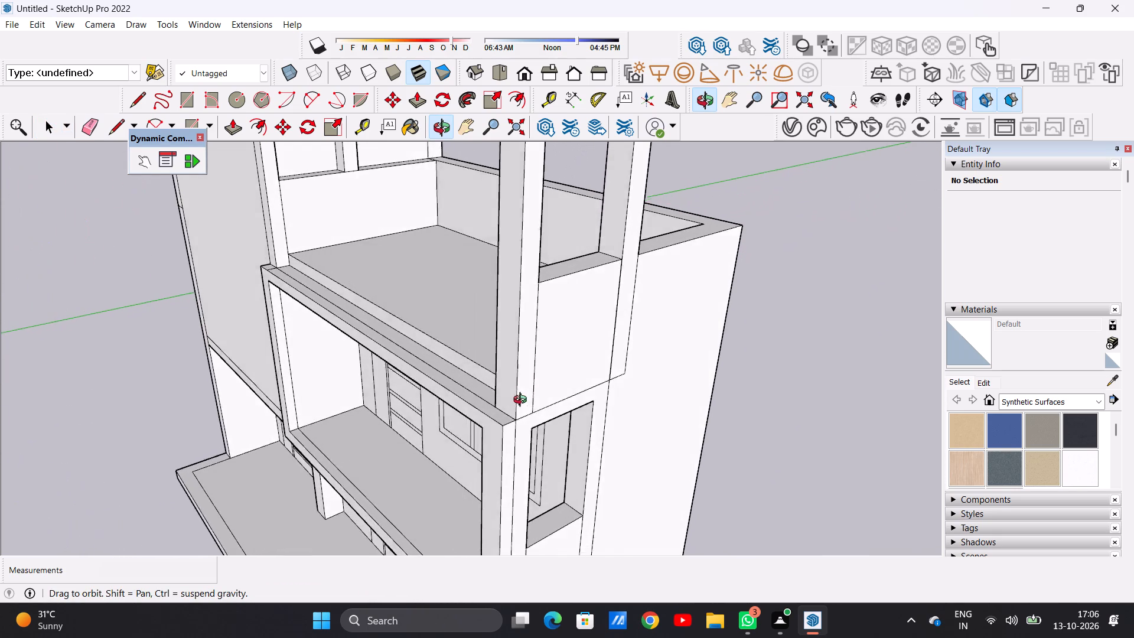
pyautogui.moveTo(523, 401); pyautogui.dragTo(537, 401, button='middle')
pyautogui.scroll(1, 537, 401)
pyautogui.scroll(-3, 537, 401)
pyautogui.moveTo(521, 385); pyautogui.dragTo(530, 448, button='middle')
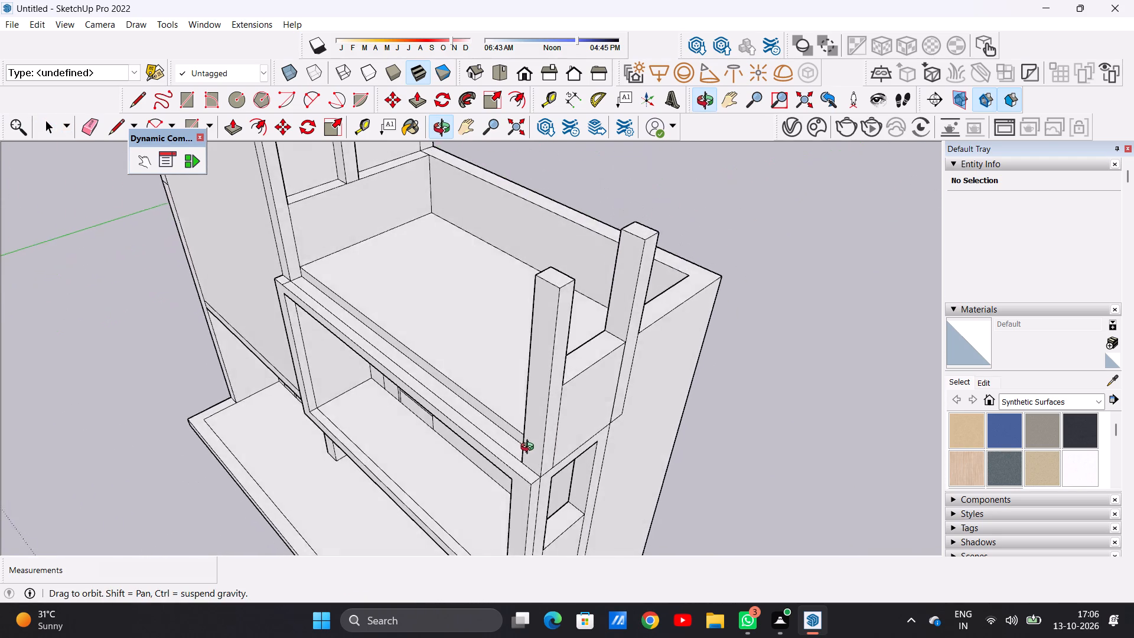
pyautogui.moveTo(530, 448); pyautogui.dragTo(658, 427, button='middle')
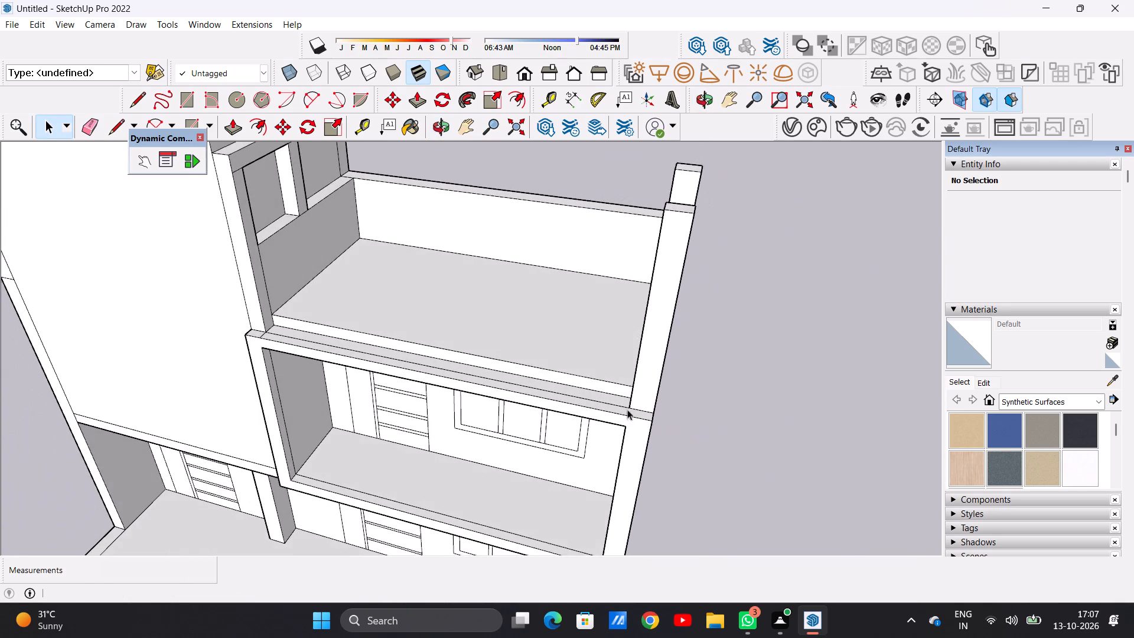
pyautogui.scroll(-3, 536, 349)
pyautogui.scroll(1, 536, 349)
pyautogui.scroll(-6, 536, 349)
pyautogui.scroll(1, 480, 285)
pyautogui.scroll(-1, 467, 285)
pyautogui.scroll(2, 456, 285)
pyautogui.scroll(3, 392, 246)
pyautogui.scroll(-1, 388, 242)
pyautogui.scroll(1, 380, 248)
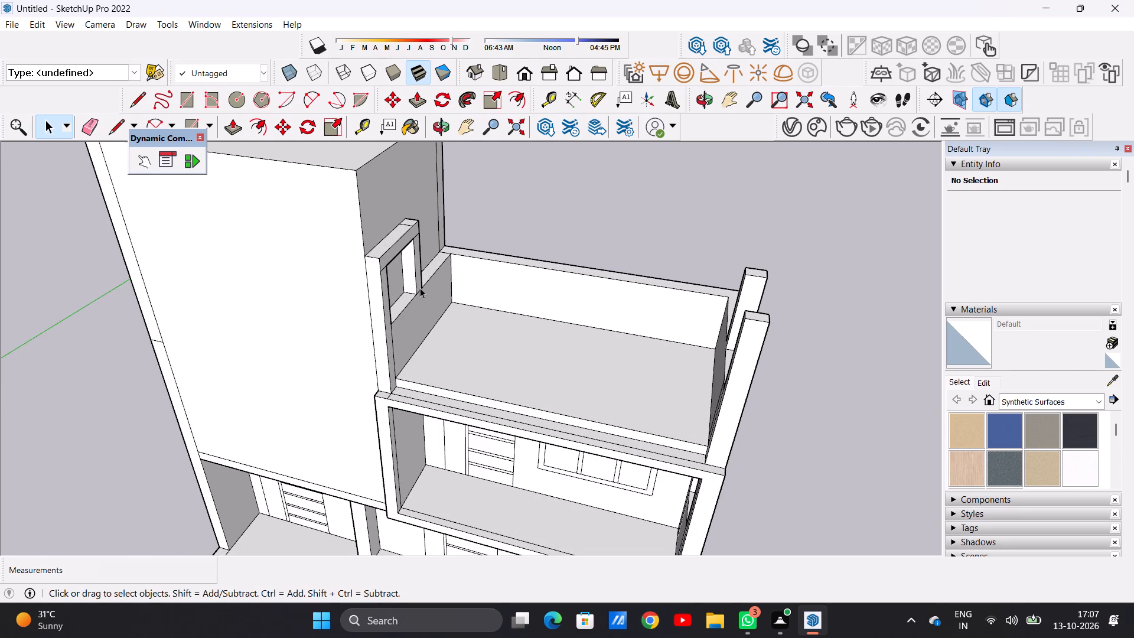
# Erase the dividing line on top of the beam joining the two posts beside the tall block.
pyautogui.moveTo(420, 288); pyautogui.dragTo(355, 212, button='middle')
pyautogui.scroll(2, 355, 212)
pyautogui.scroll(-1, 367, 203)
pyautogui.scroll(1, 367, 203)
pyautogui.scroll(-1, 367, 203)
pyautogui.scroll(3, 367, 203)
pyautogui.scroll(-1, 396, 201)
pyautogui.scroll(2, 396, 201)
pyautogui.moveTo(389, 208); pyautogui.dragTo(319, 263, button='middle')
pyautogui.press('p')
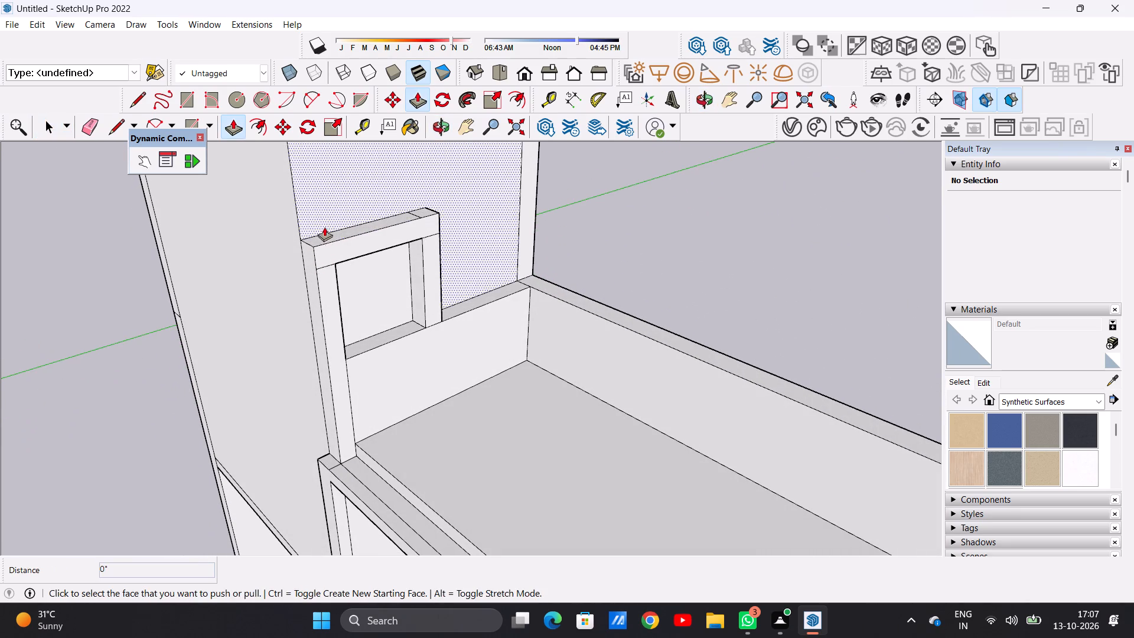
pyautogui.moveTo(324, 227); pyautogui.dragTo(325, 302, button='middle')
pyautogui.scroll(3, 328, 296)
pyautogui.scroll(-1, 328, 296)
pyautogui.scroll(1, 328, 296)
pyautogui.press('space')
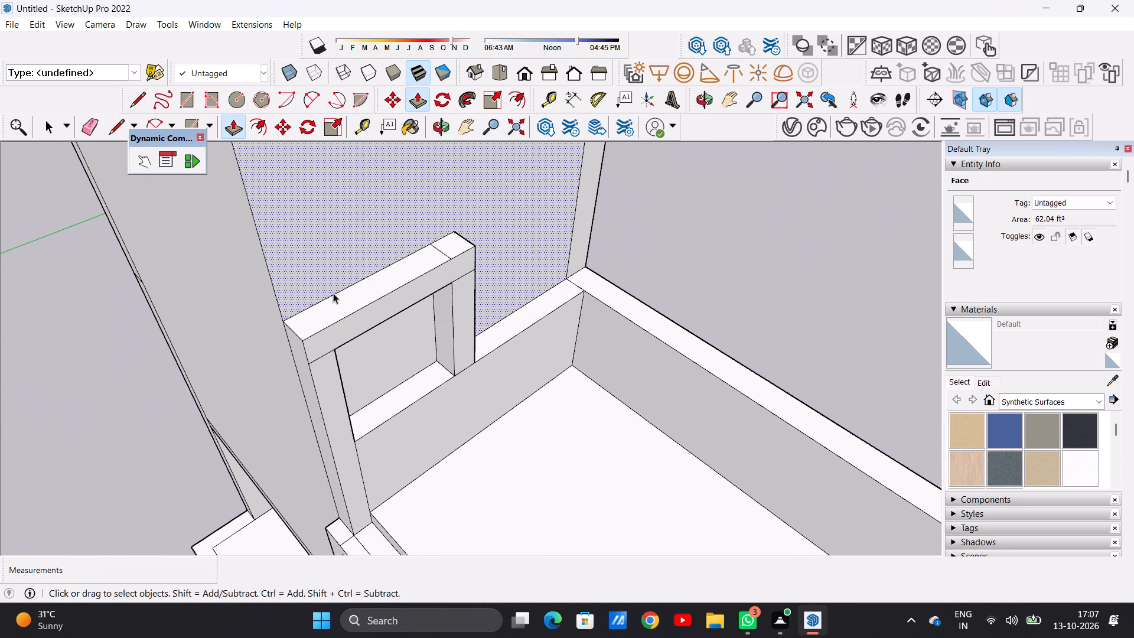
pyautogui.write('e')
pyautogui.scroll(9, 454, 263)
pyautogui.moveTo(429, 248); pyautogui.dragTo(440, 239)
# Push/Pull the top face of the beam over the block-side posts up about 11 3/8".
pyautogui.press('p')
pyautogui.click(404, 259)
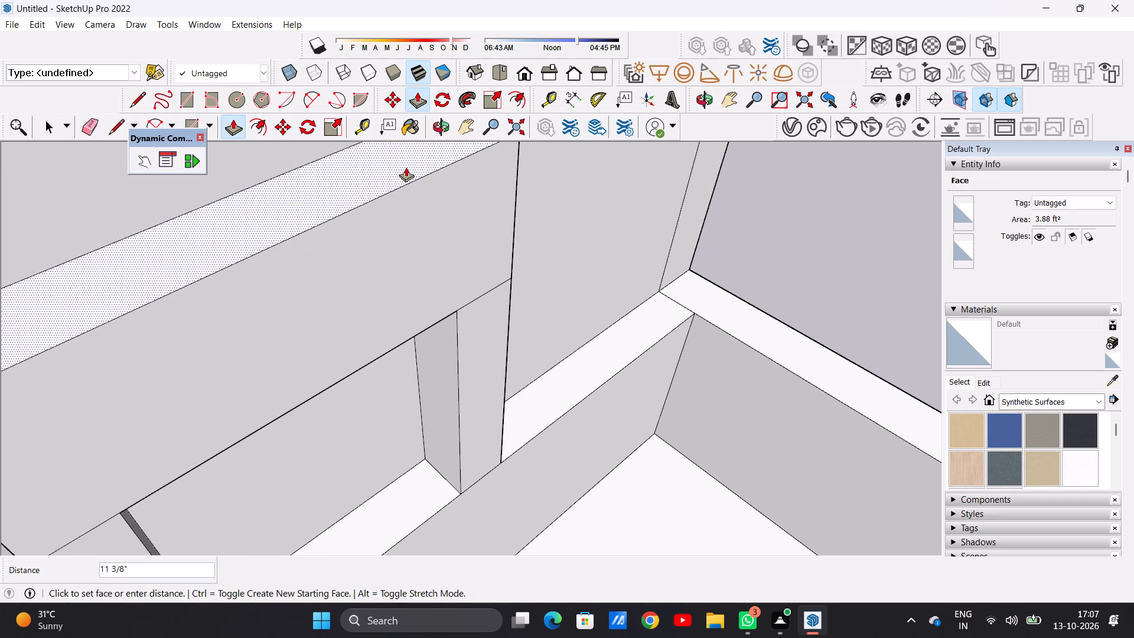
pyautogui.click(406, 167)
pyautogui.scroll(-13, 431, 267)
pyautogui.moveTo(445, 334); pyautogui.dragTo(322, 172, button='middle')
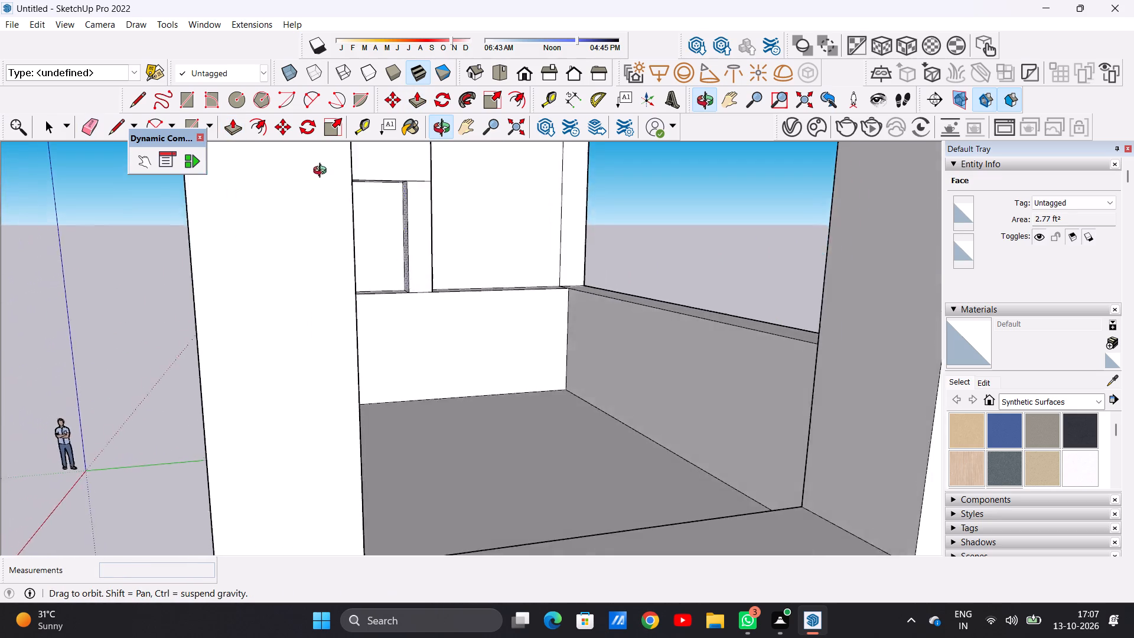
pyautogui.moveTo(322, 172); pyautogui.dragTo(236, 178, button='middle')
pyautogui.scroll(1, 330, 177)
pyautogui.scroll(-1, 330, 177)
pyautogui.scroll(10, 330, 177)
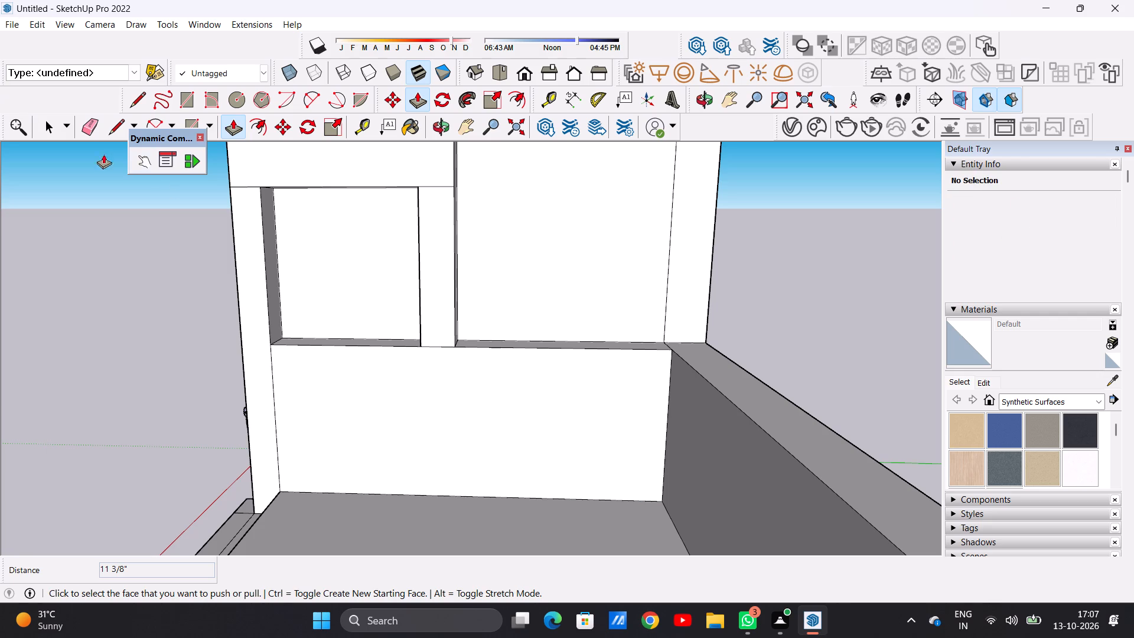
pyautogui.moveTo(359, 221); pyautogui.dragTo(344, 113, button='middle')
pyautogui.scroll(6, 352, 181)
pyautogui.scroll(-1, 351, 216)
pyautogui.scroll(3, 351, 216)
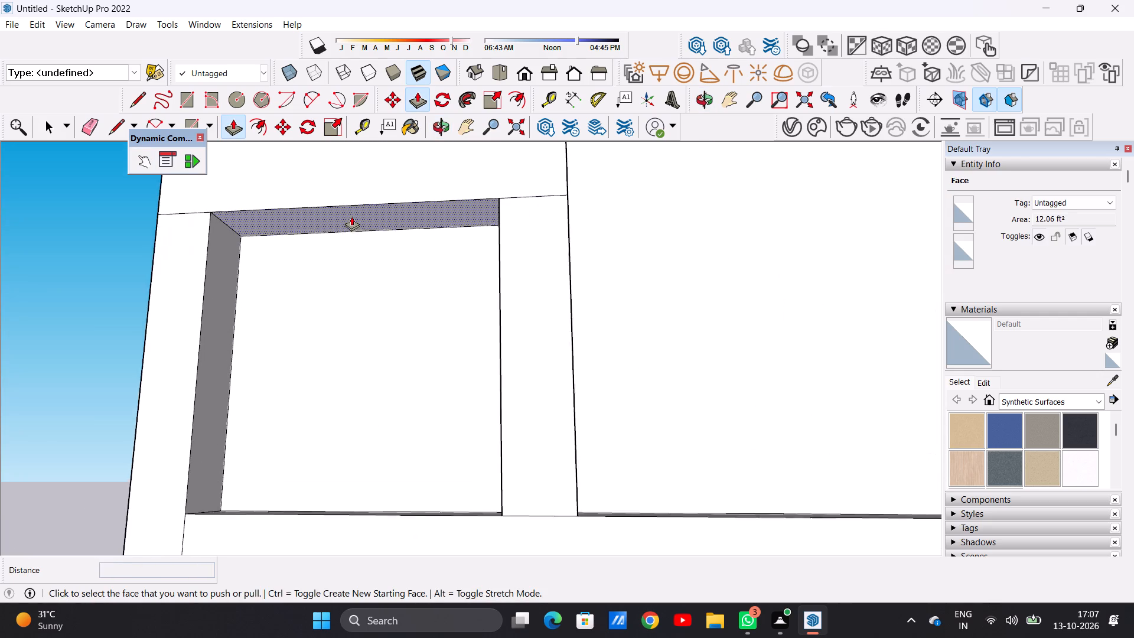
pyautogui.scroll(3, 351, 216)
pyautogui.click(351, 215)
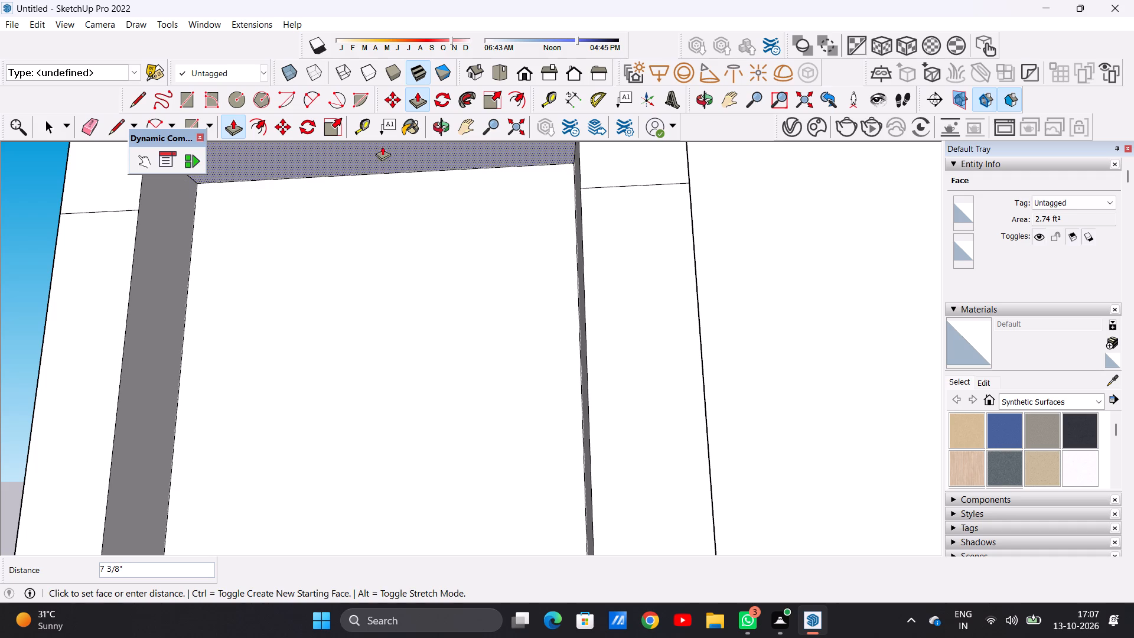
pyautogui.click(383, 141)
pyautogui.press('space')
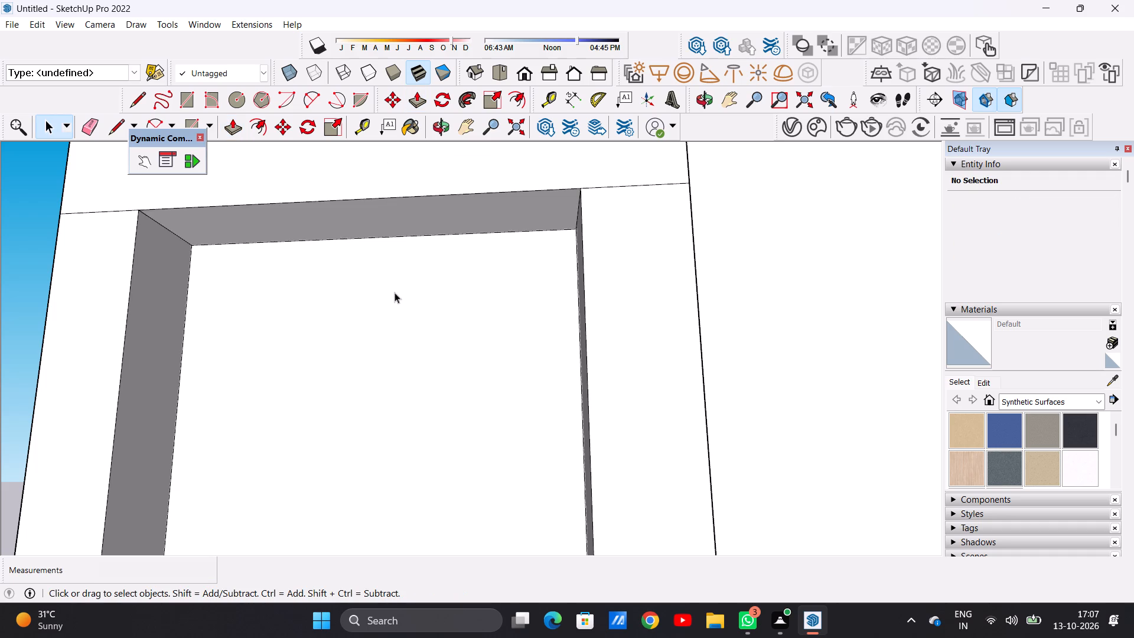
# Push/Pull the underside of the beam over the block-side posts upward to raise the top of the opening.
pyautogui.scroll(-7, 389, 308)
pyautogui.scroll(1, 389, 310)
pyautogui.scroll(-3, 389, 310)
pyautogui.scroll(5, 406, 278)
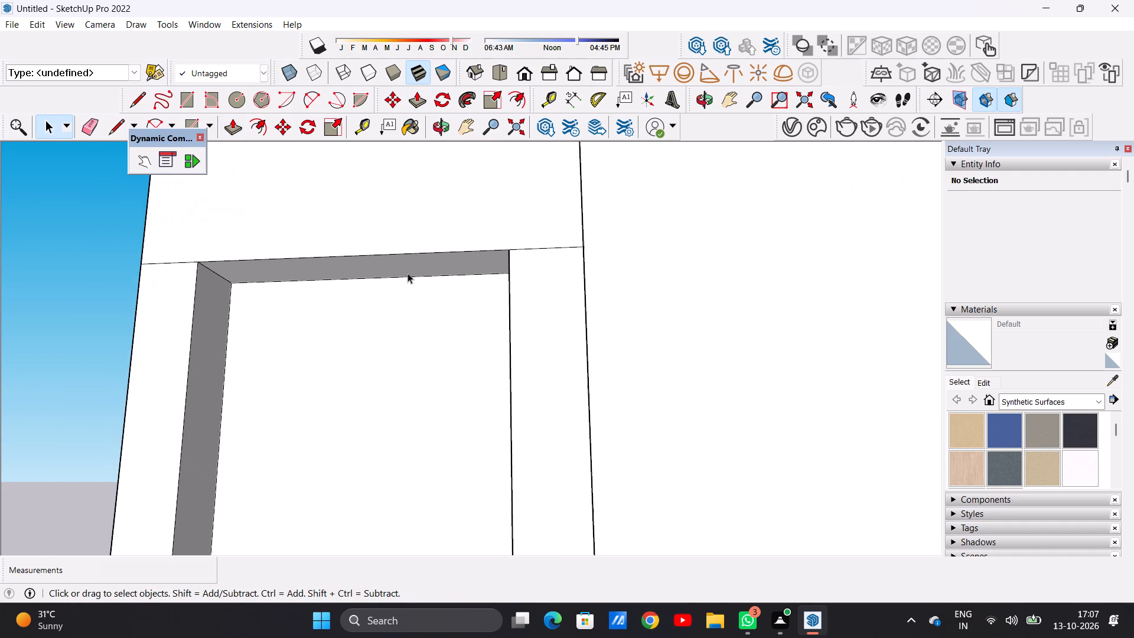
pyautogui.press('p')
pyautogui.click(399, 266)
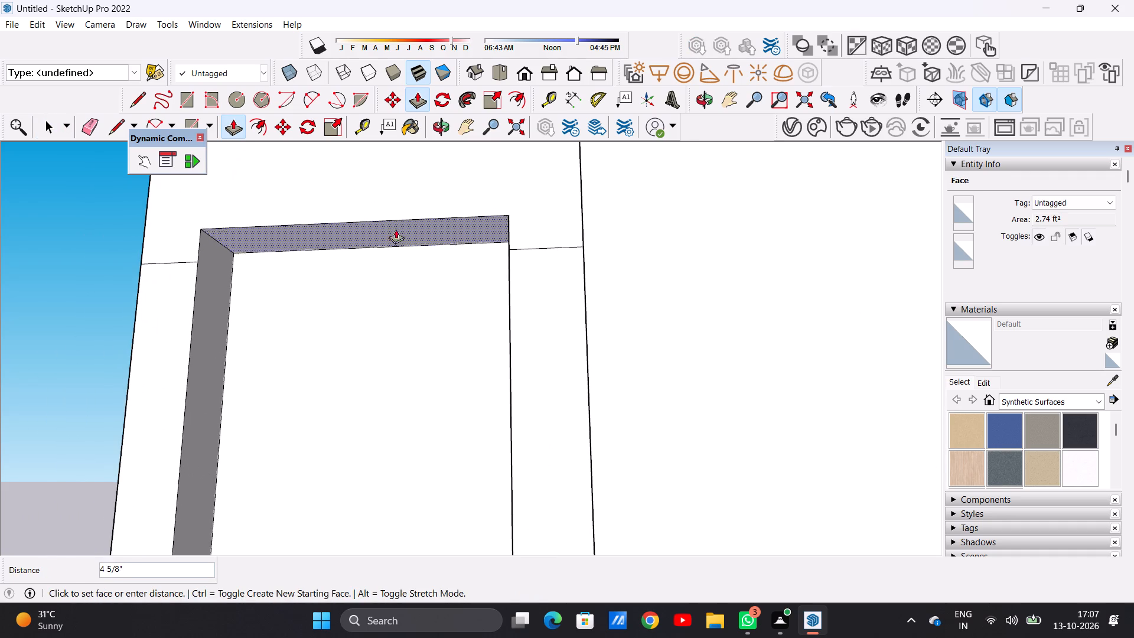
pyautogui.click(400, 180)
pyautogui.click(400, 180)
pyautogui.press('space')
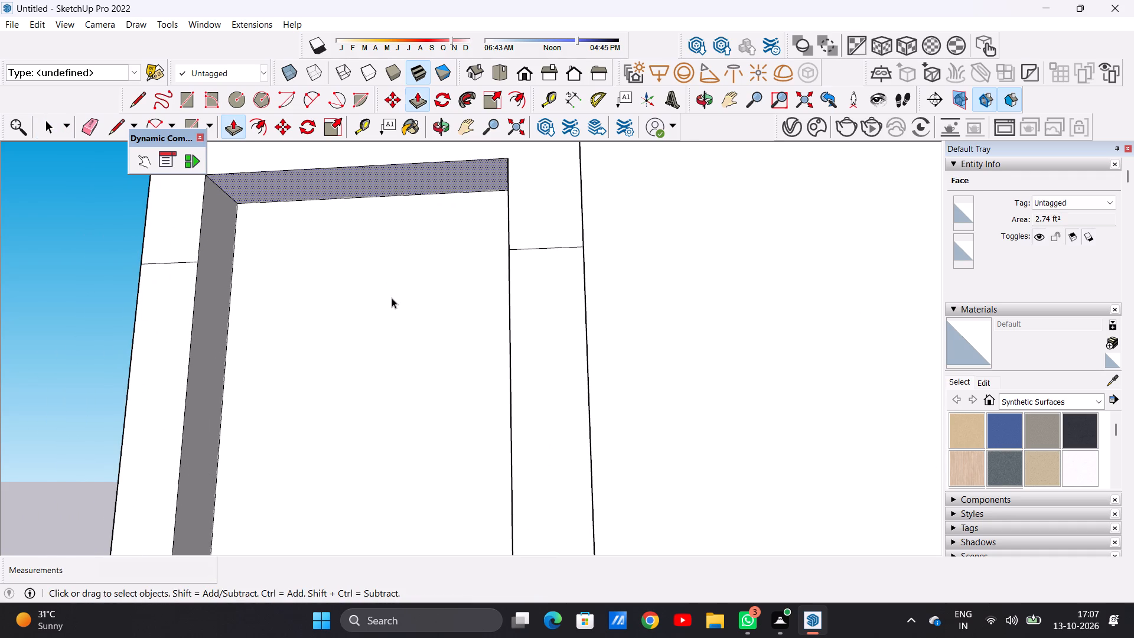
# Examine the whole house in the standard front view.
pyautogui.scroll(-8, 392, 304)
pyautogui.moveTo(390, 285); pyautogui.dragTo(472, 363, button='middle')
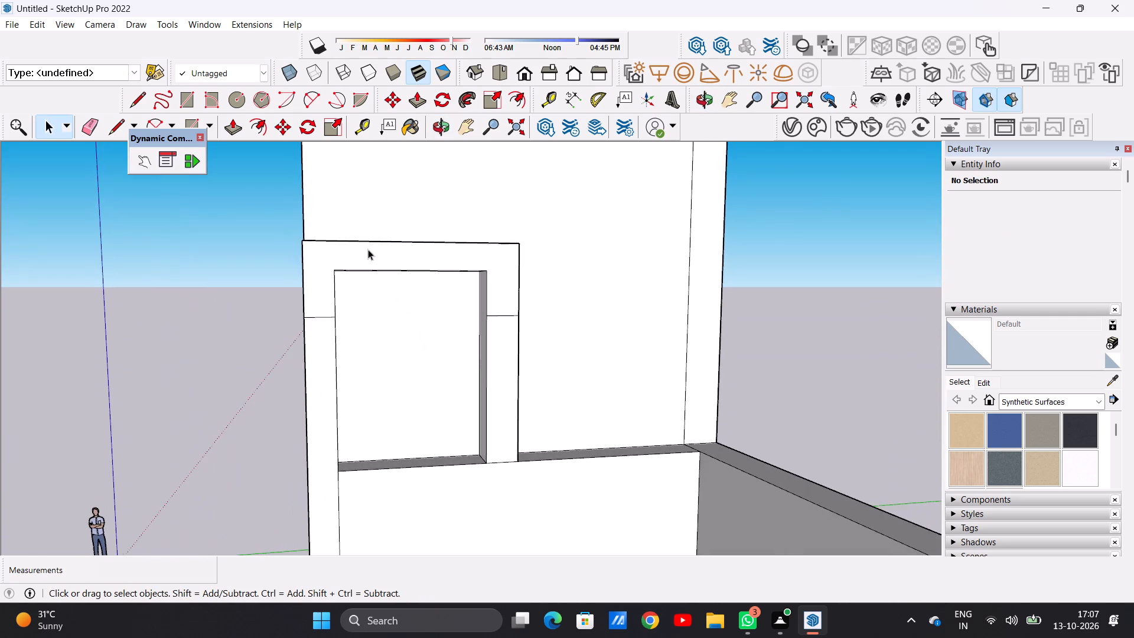
pyautogui.scroll(-6, 368, 249)
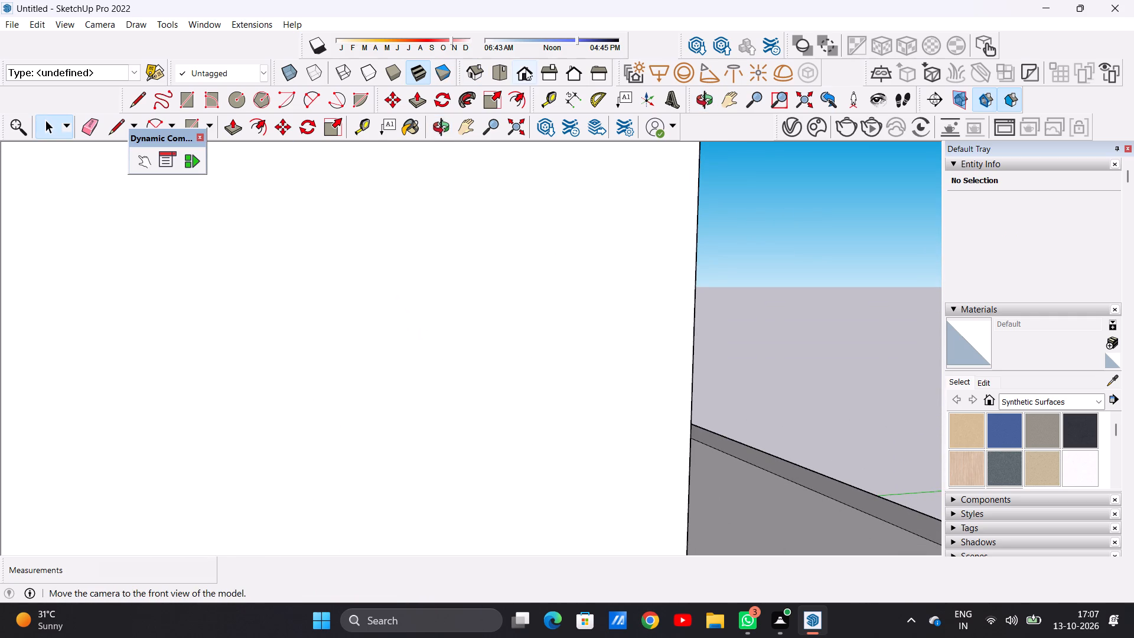
pyautogui.click(526, 69)
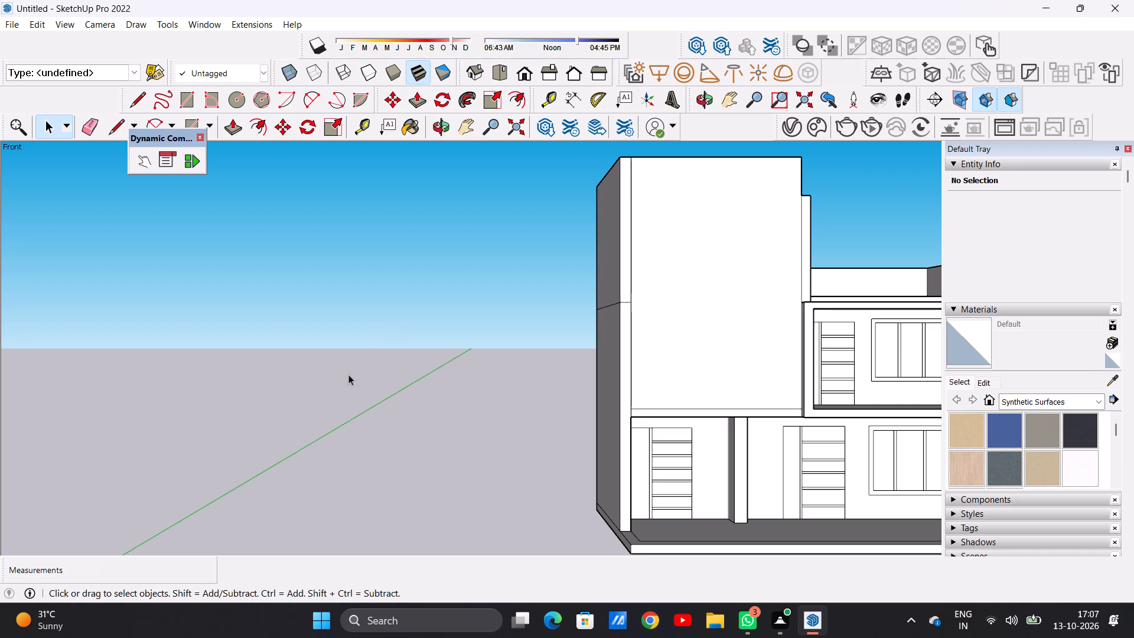
pyautogui.moveTo(348, 375); pyautogui.dragTo(331, 399, button='right')
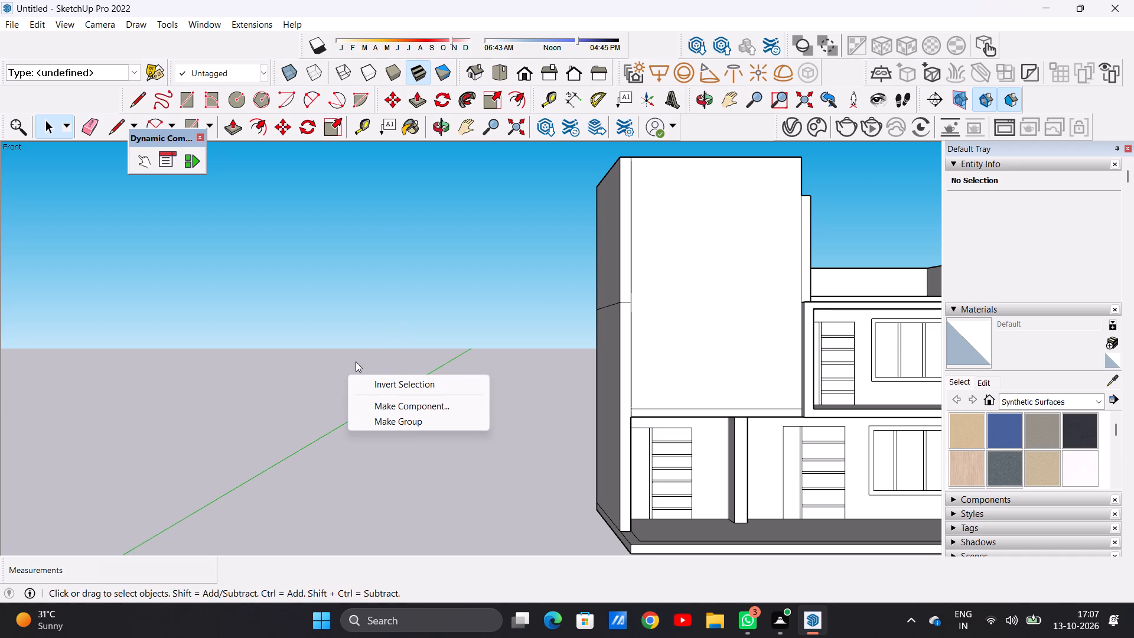
pyautogui.click(520, 285)
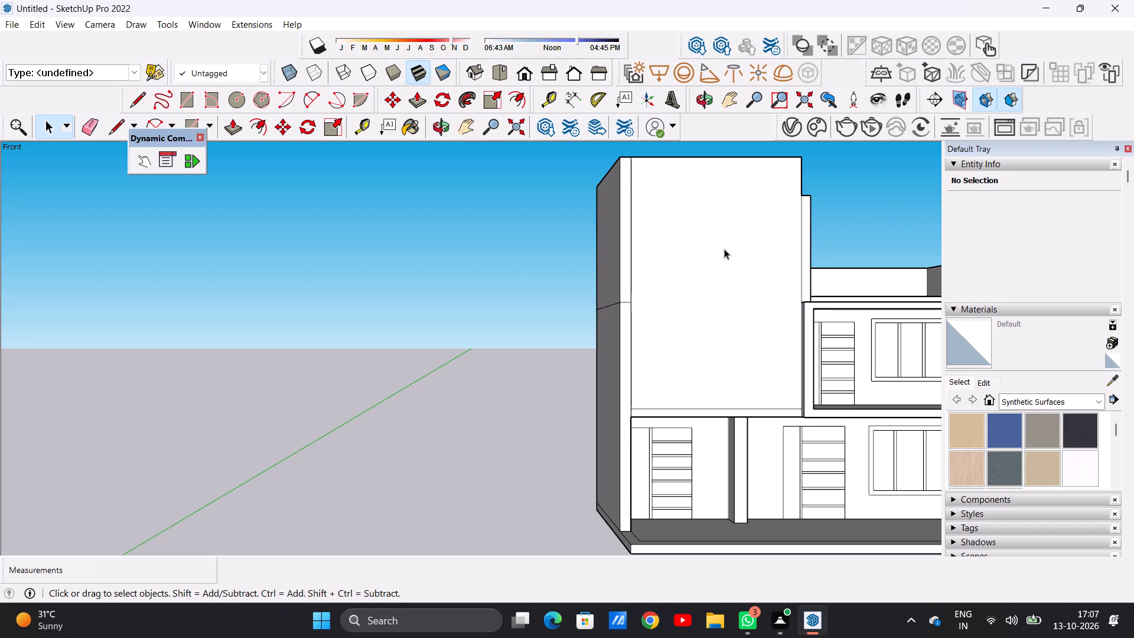
pyautogui.scroll(-10, 465, 330)
pyautogui.scroll(9, 694, 300)
pyautogui.scroll(-1, 684, 300)
pyautogui.scroll(3, 684, 300)
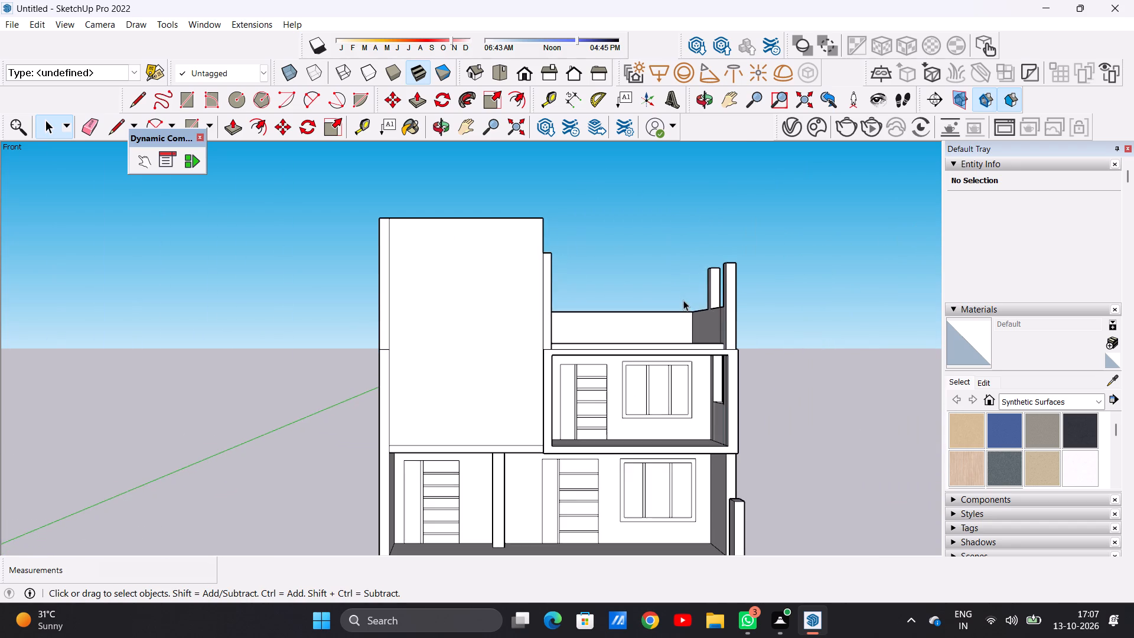
# Draw a line across each block-side post level with the beam's raised underside, the rear one about 9 1/4" long.
pyautogui.moveTo(683, 300); pyautogui.dragTo(488, 407, button='middle')
pyautogui.scroll(1, 558, 283)
pyautogui.scroll(-1, 551, 284)
pyautogui.scroll(14, 548, 286)
pyautogui.moveTo(555, 308); pyautogui.dragTo(468, 285, button='middle')
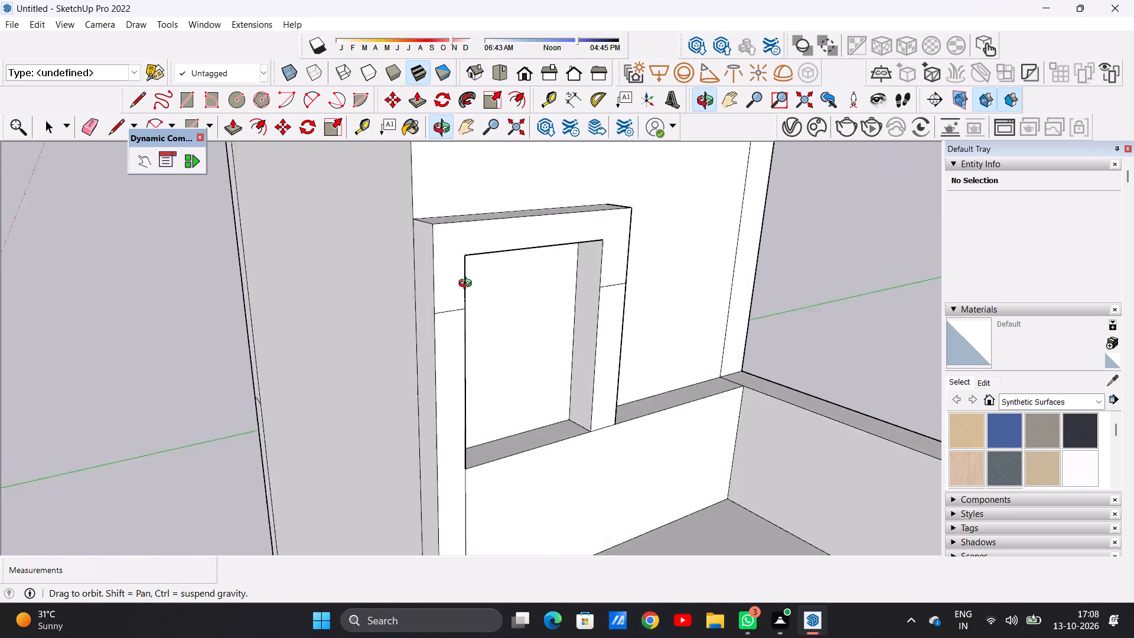
pyautogui.moveTo(468, 285); pyautogui.dragTo(422, 308, button='middle')
pyautogui.scroll(3, 422, 308)
pyautogui.press('l')
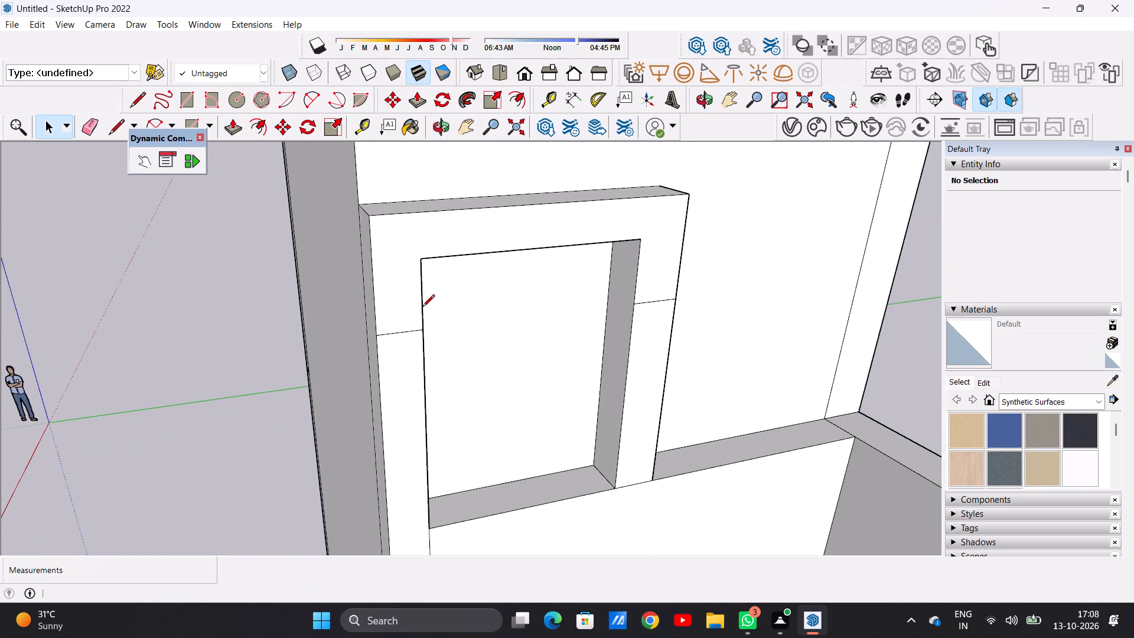
pyautogui.scroll(6, 428, 276)
pyautogui.click(413, 244)
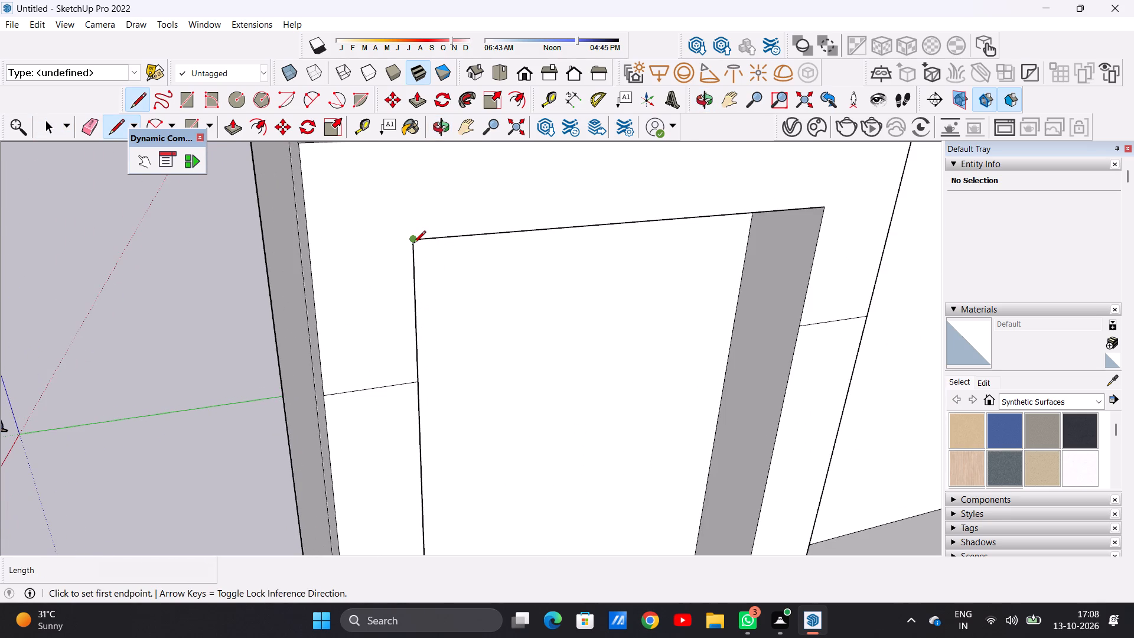
pyautogui.click(312, 251)
pyautogui.scroll(-3, 354, 272)
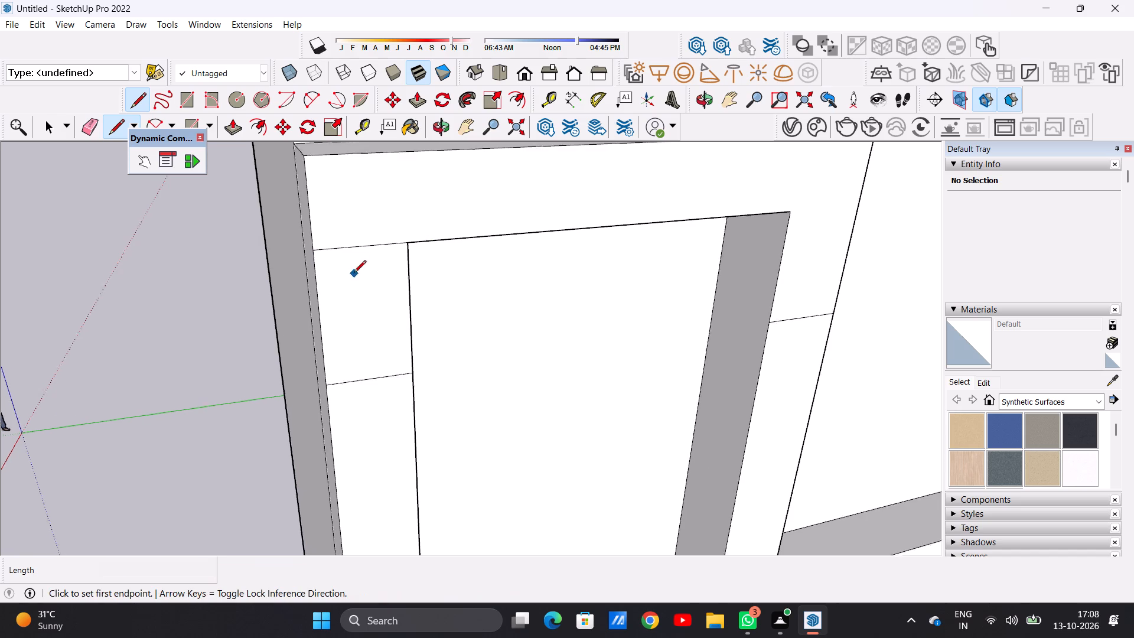
pyautogui.scroll(1, 354, 274)
pyautogui.scroll(-3, 354, 274)
pyautogui.scroll(4, 716, 231)
pyautogui.click(693, 224)
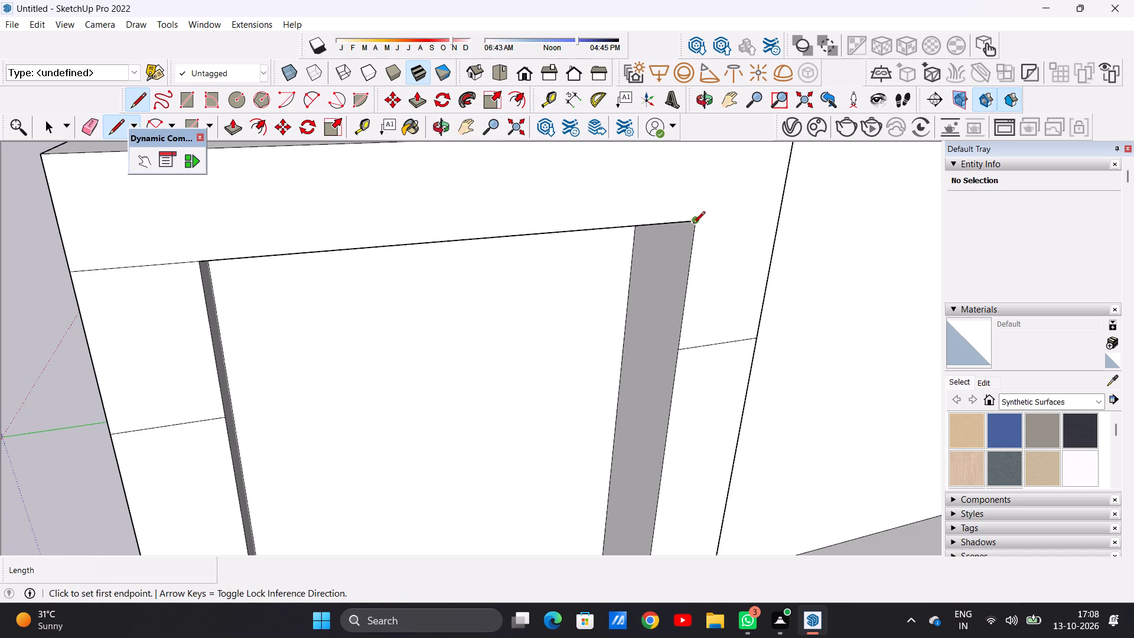
pyautogui.click(777, 218)
pyautogui.press('space')
# Push/Pull the beam face above the block-side posts out about 17' 10 11/16" over the terrace to the outer post pair.
pyautogui.press('p')
pyautogui.click(538, 191)
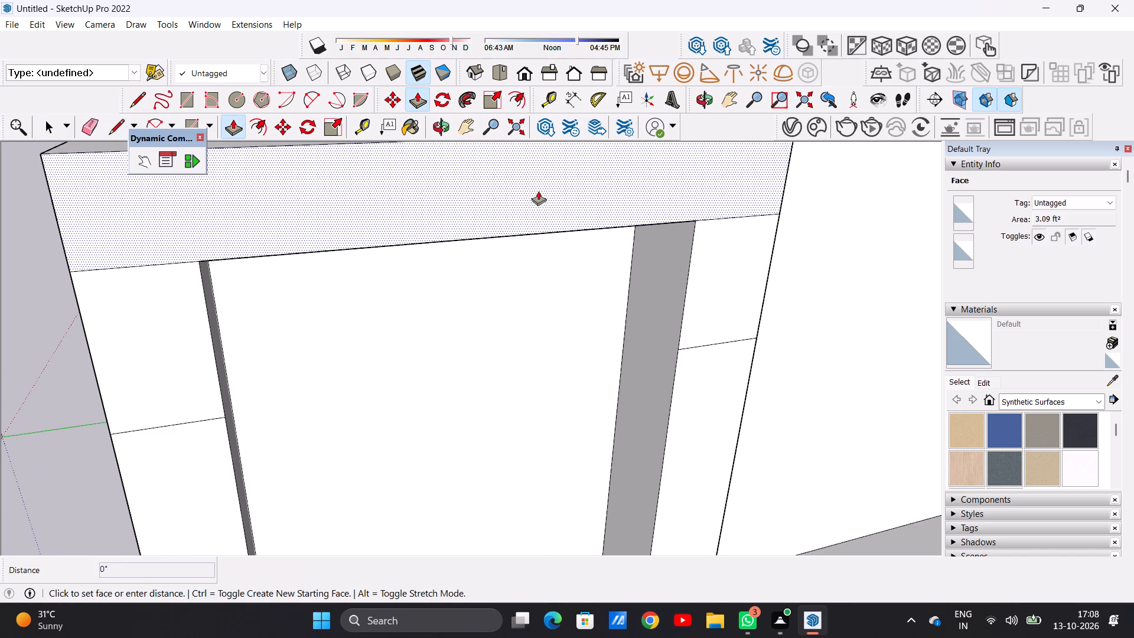
pyautogui.scroll(-20, 647, 289)
pyautogui.scroll(-3, 647, 289)
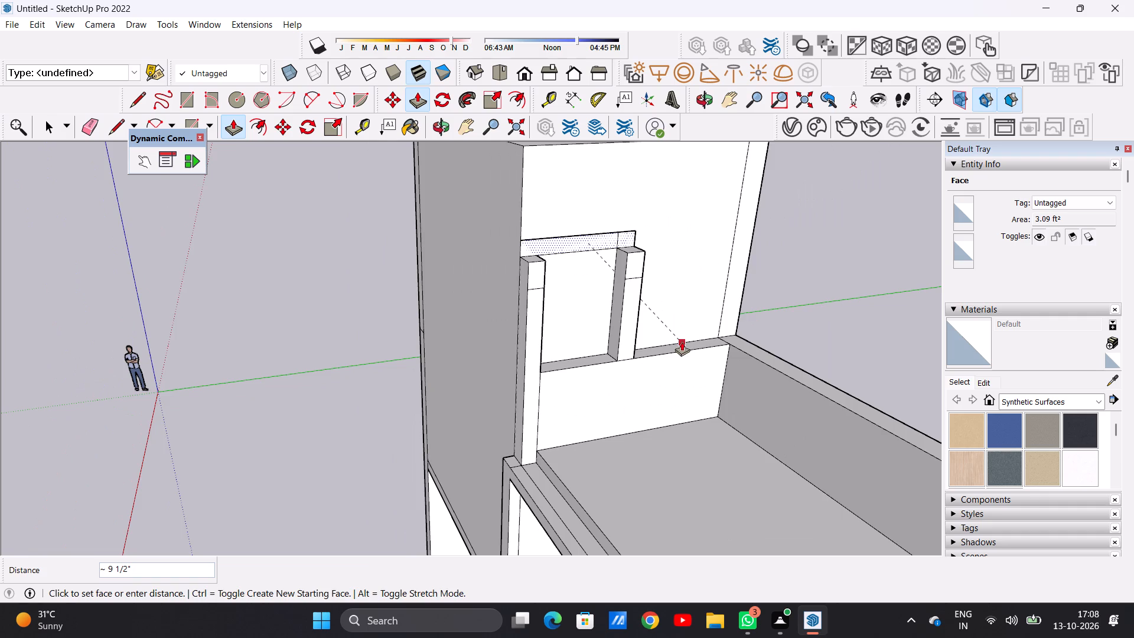
pyautogui.moveTo(682, 340); pyautogui.dragTo(778, 314, button='middle')
pyautogui.scroll(-12, 656, 288)
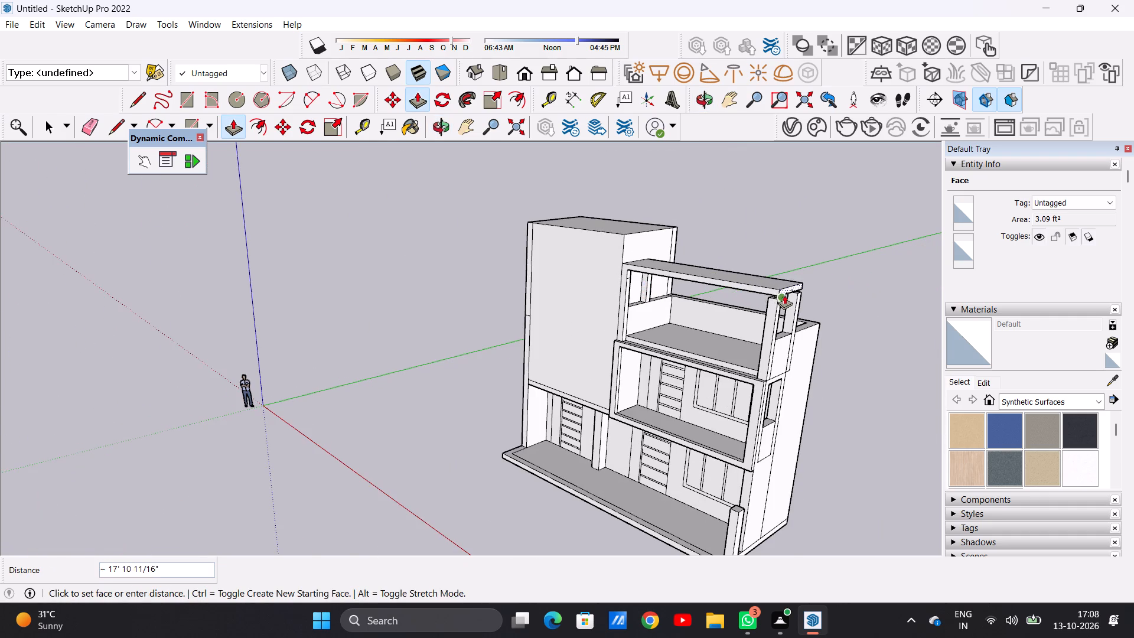
pyautogui.scroll(13, 784, 295)
pyautogui.scroll(-1, 787, 302)
pyautogui.scroll(1, 787, 302)
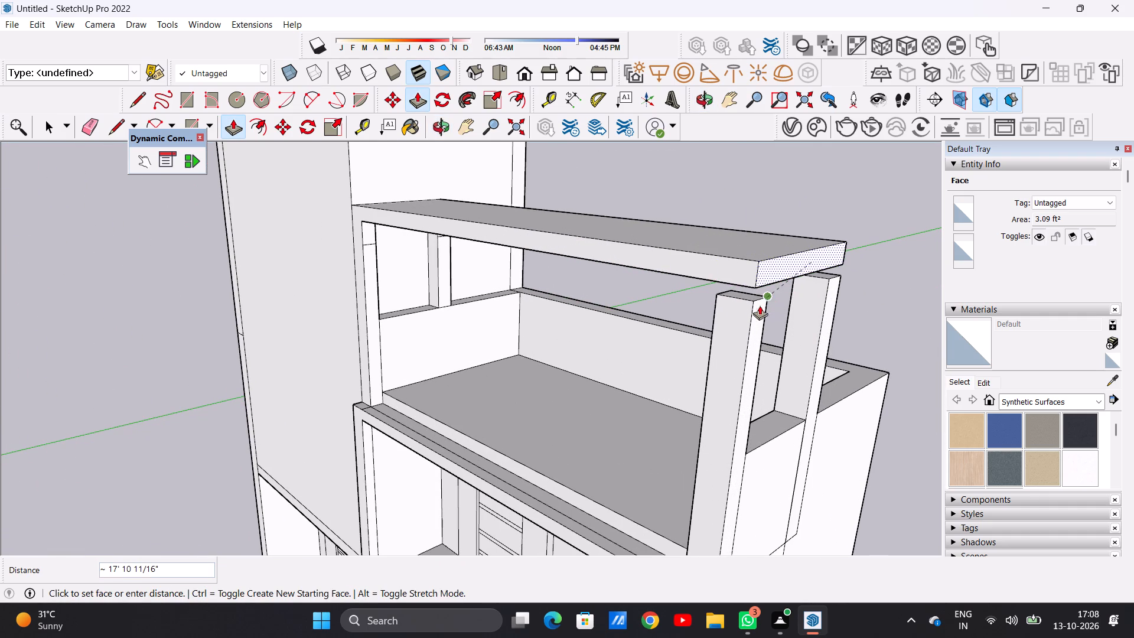
pyautogui.click(754, 307)
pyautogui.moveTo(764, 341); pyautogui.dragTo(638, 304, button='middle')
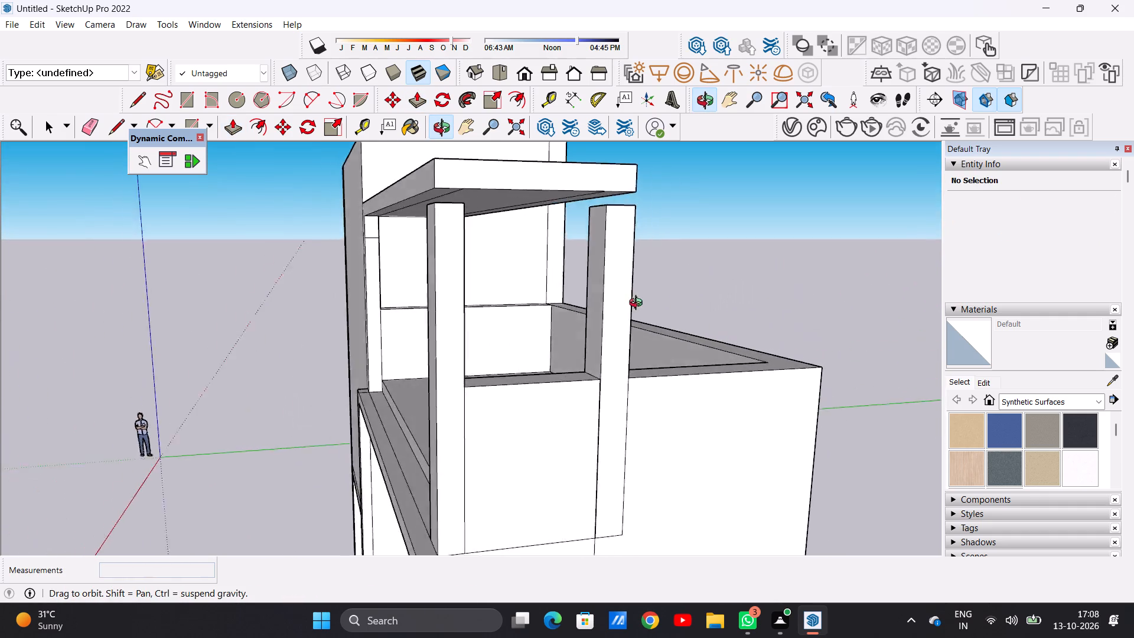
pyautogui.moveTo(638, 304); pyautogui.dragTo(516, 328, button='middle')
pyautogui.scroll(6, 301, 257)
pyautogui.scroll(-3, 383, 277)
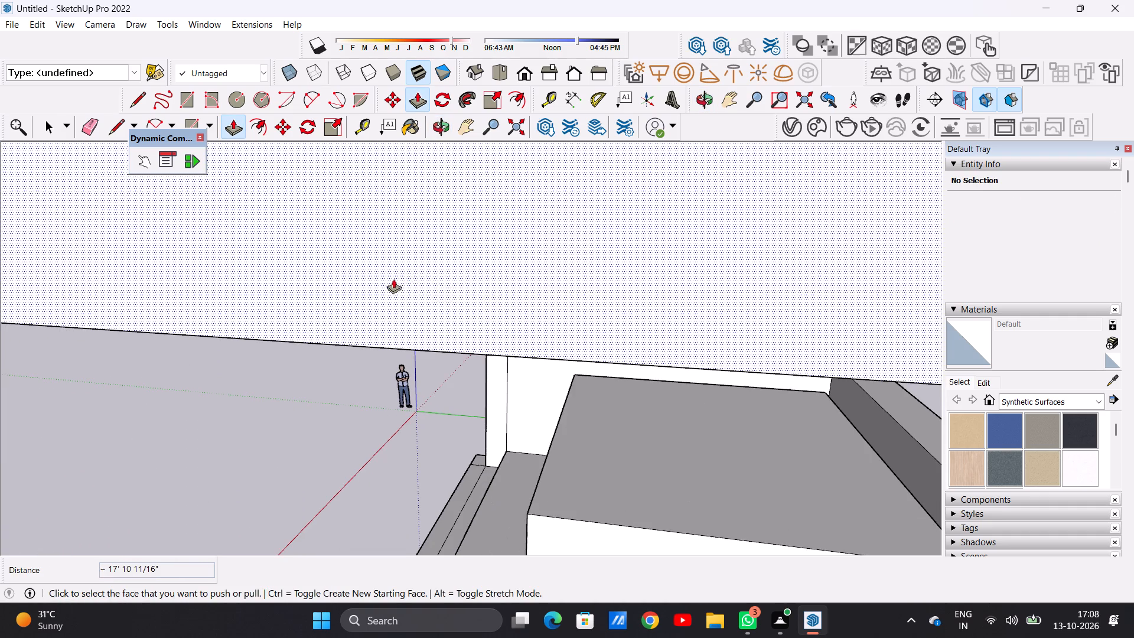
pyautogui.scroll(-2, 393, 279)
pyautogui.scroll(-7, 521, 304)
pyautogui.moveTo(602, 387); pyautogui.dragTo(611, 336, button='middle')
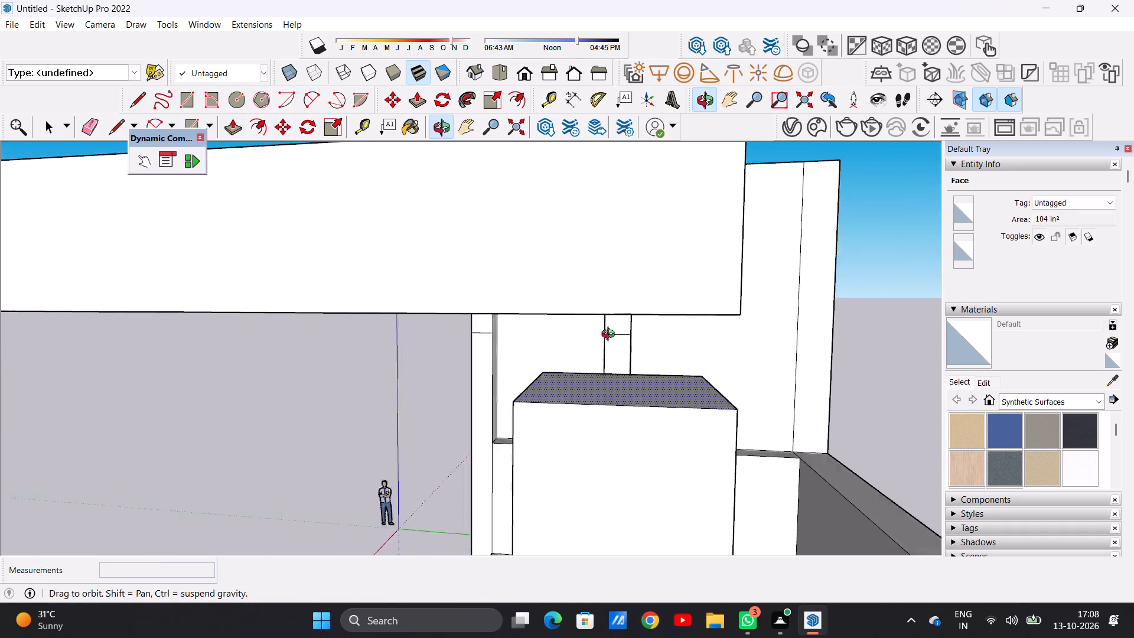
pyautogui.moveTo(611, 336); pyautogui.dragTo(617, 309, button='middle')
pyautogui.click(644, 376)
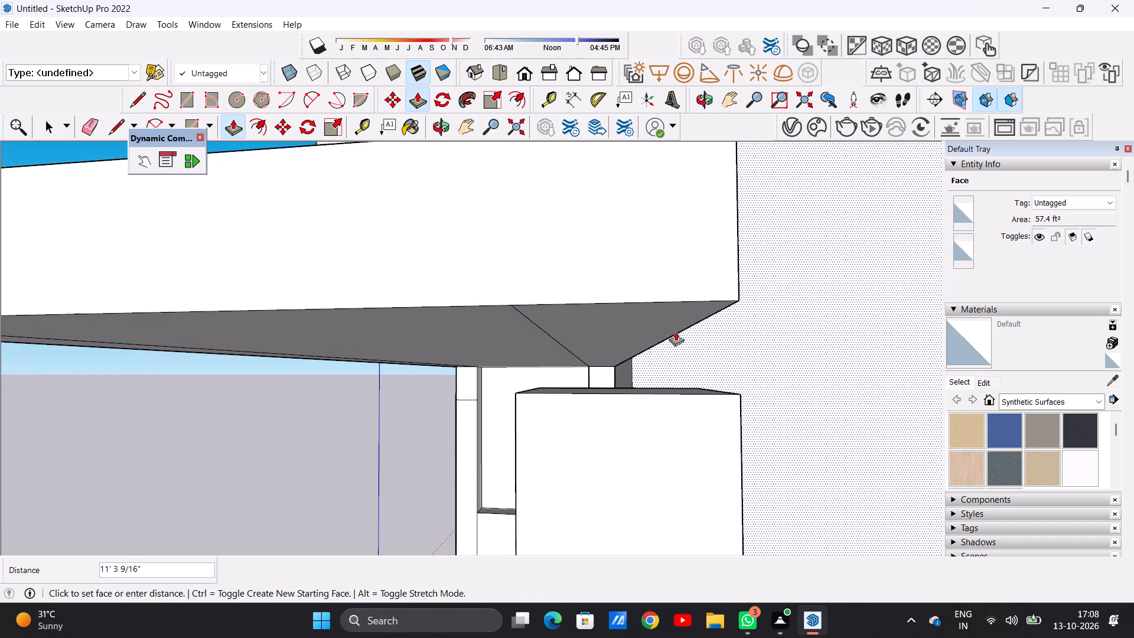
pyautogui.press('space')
# Push/Pull the top of the rear outer post up about 3 13/16" to meet the underside of the roof slab.
pyautogui.moveTo(629, 376); pyautogui.dragTo(619, 431, button='middle')
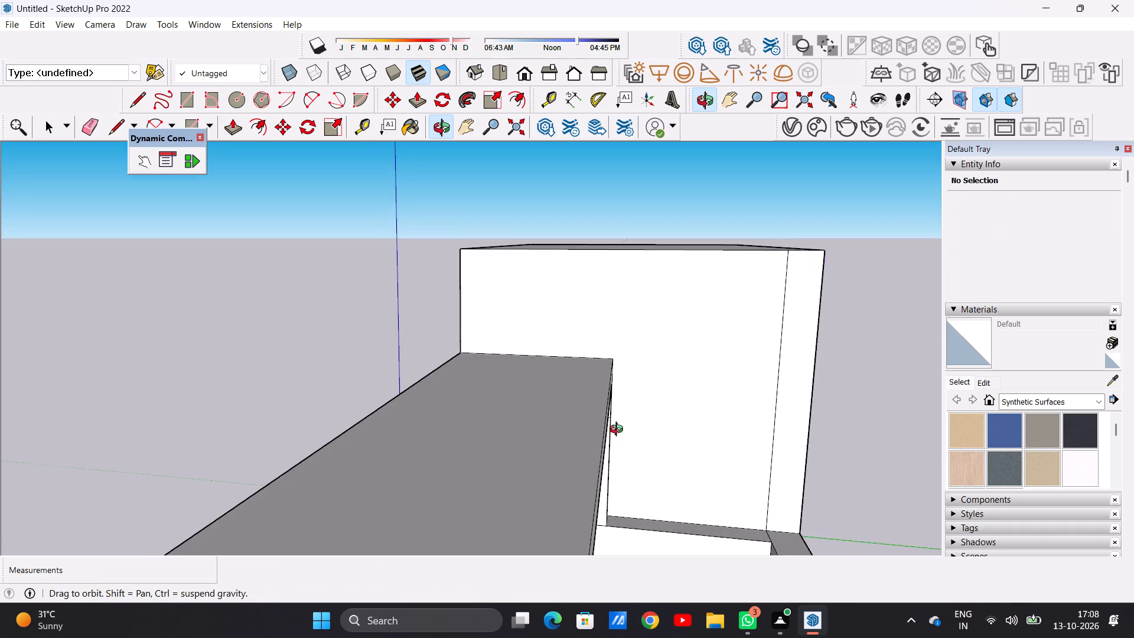
pyautogui.moveTo(619, 431); pyautogui.dragTo(625, 353, button='middle')
pyautogui.scroll(-10, 628, 346)
pyautogui.scroll(1, 628, 346)
pyautogui.scroll(-1, 628, 346)
pyautogui.scroll(1, 628, 346)
pyautogui.scroll(-14, 628, 346)
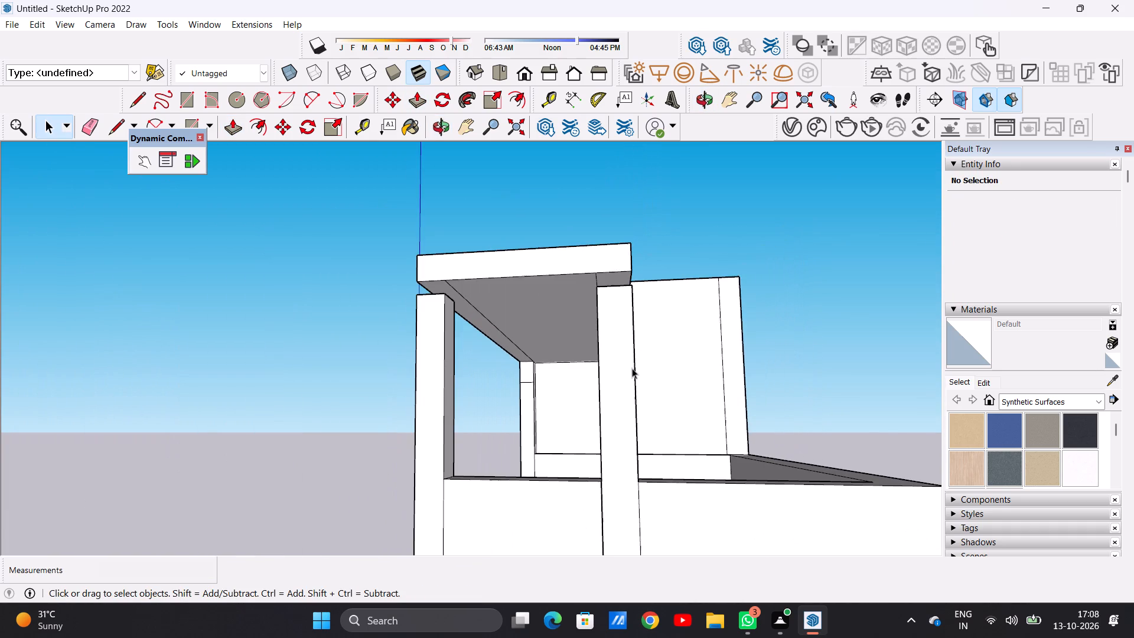
pyautogui.moveTo(623, 291); pyautogui.dragTo(616, 341, button='middle')
pyautogui.scroll(10, 616, 367)
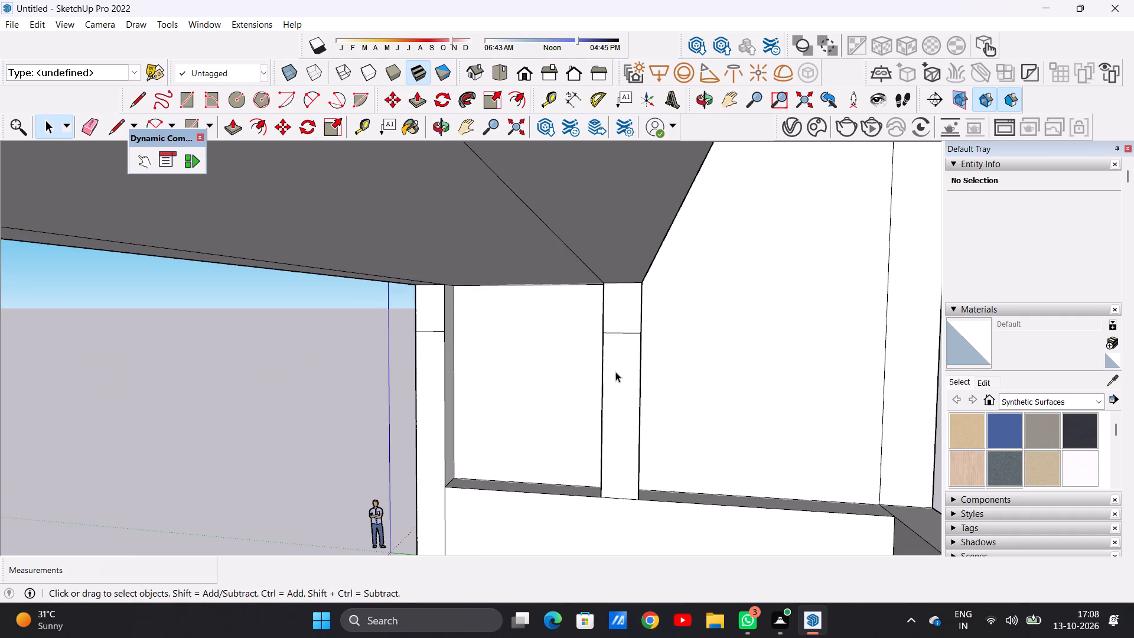
pyautogui.scroll(-8, 615, 376)
pyautogui.scroll(1, 615, 364)
pyautogui.scroll(-1, 615, 363)
pyautogui.moveTo(610, 363); pyautogui.dragTo(610, 386, button='middle')
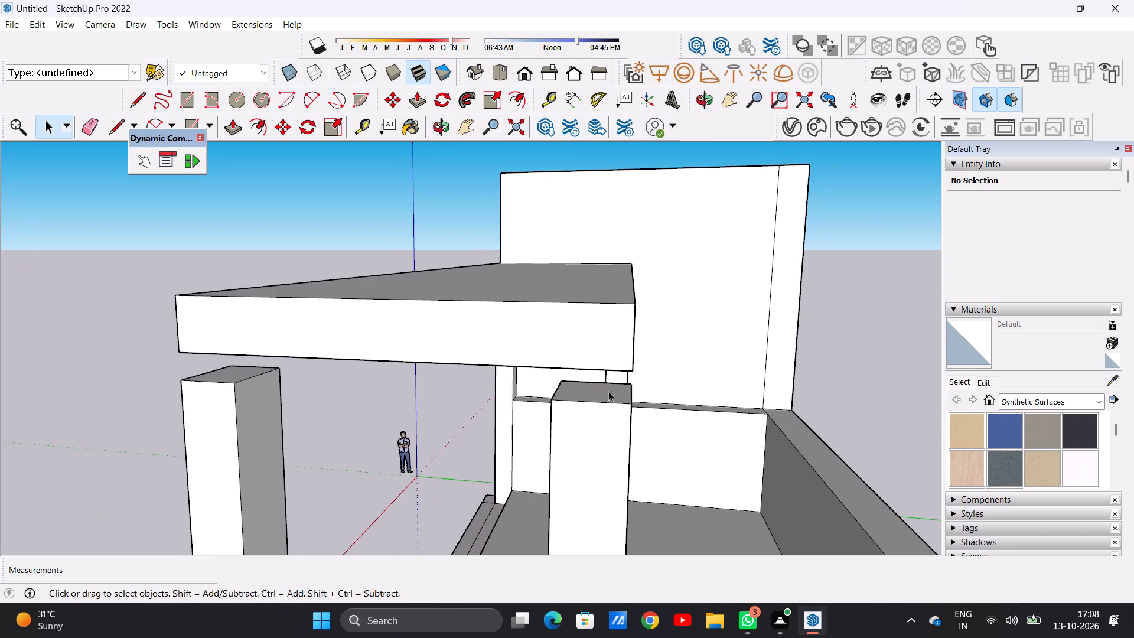
pyautogui.press('p')
pyautogui.scroll(1, 614, 387)
pyautogui.scroll(-1, 614, 387)
pyautogui.scroll(3, 614, 387)
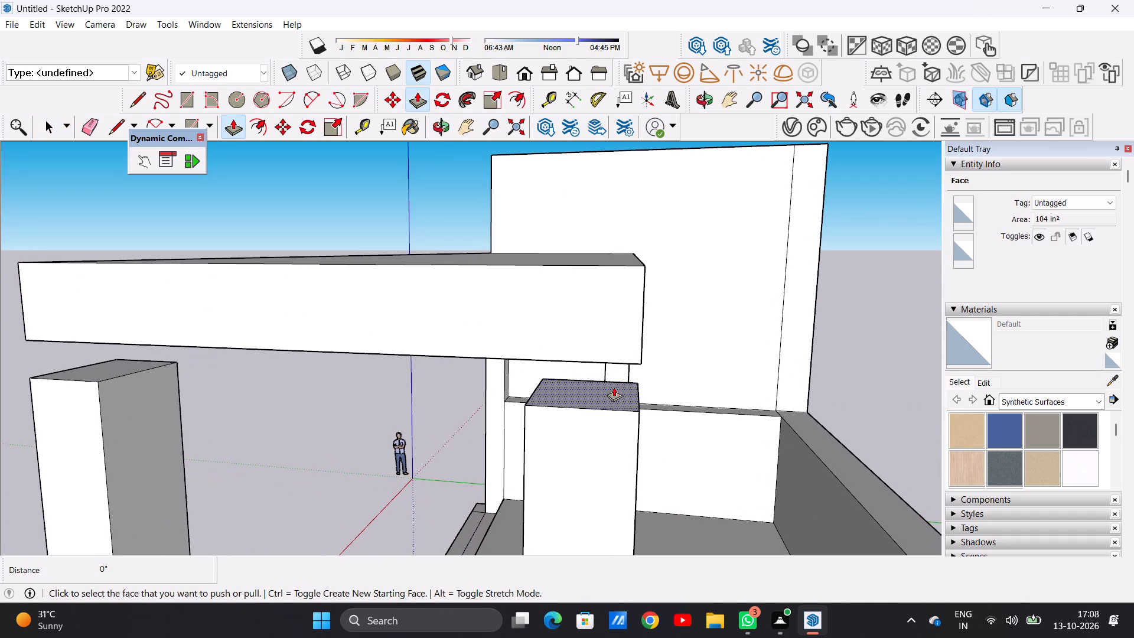
pyautogui.click(614, 387)
pyautogui.click(640, 357)
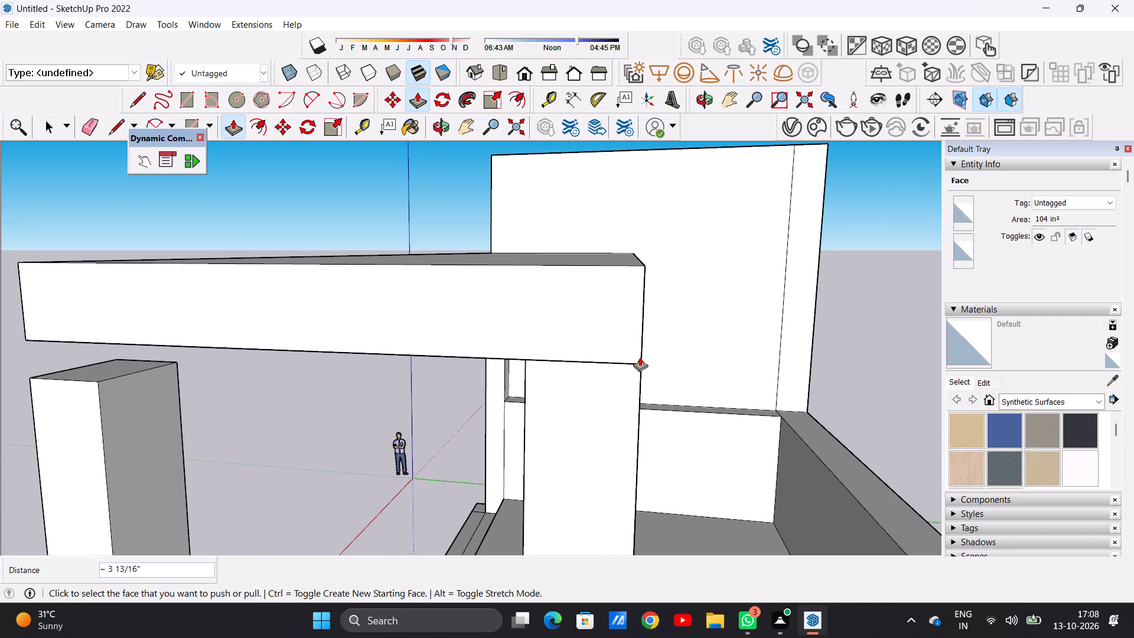
# Push/Pull the top of the front outer post up about 3 13/16" to meet the underside of the roof slab.
pyautogui.scroll(-6, 617, 388)
pyautogui.scroll(-1, 296, 370)
pyautogui.scroll(1, 296, 370)
pyautogui.scroll(-1, 296, 370)
pyautogui.scroll(8, 296, 370)
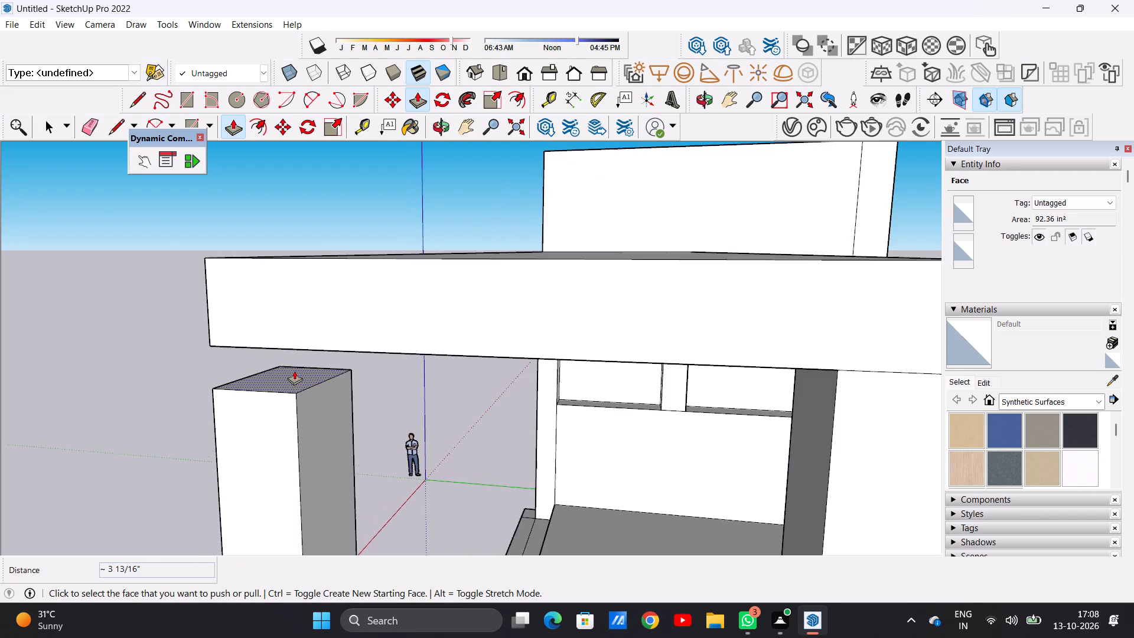
pyautogui.scroll(4, 294, 370)
pyautogui.scroll(-1, 294, 370)
pyautogui.click(284, 386)
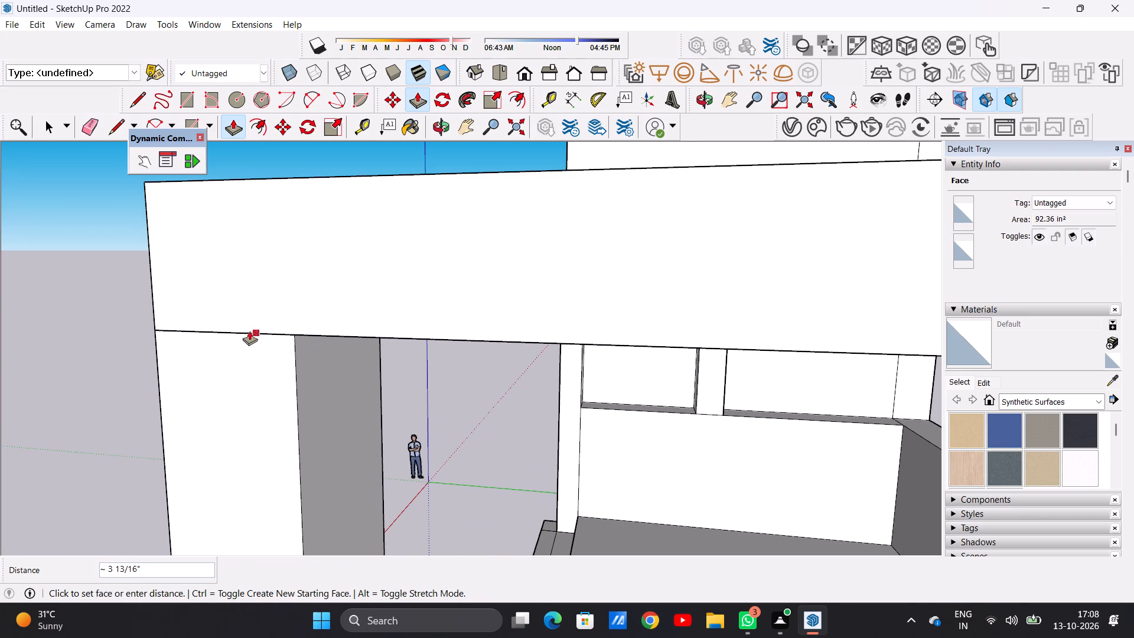
pyautogui.click(157, 328)
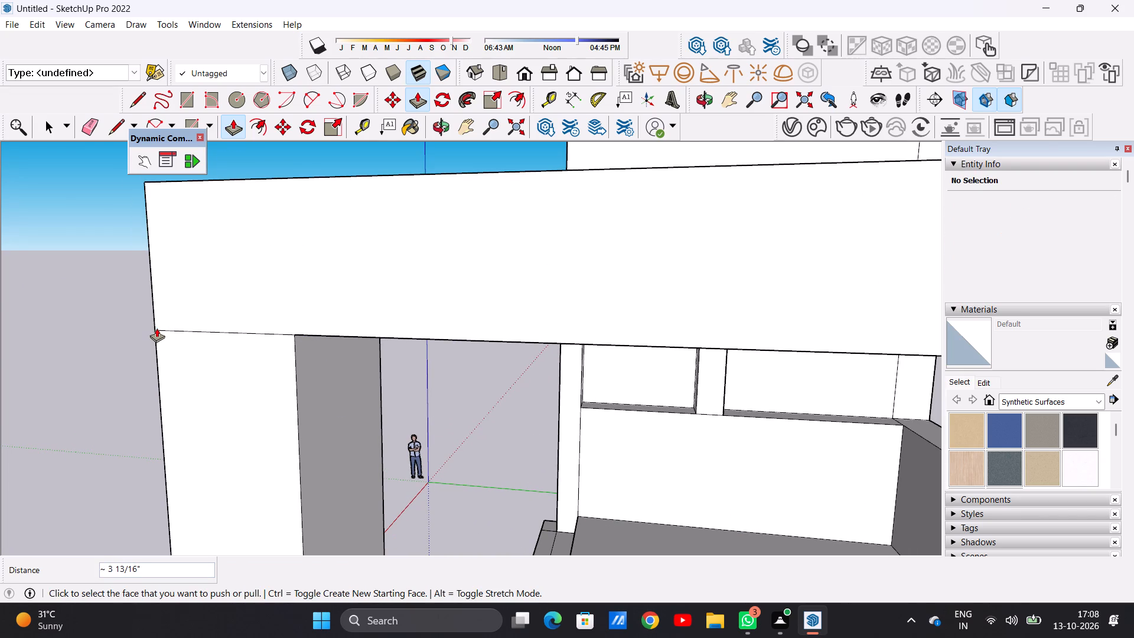
pyautogui.press('space')
# Erase the seam line between the roof slab and the front outer post on the house's front face.
pyautogui.scroll(-13, 337, 385)
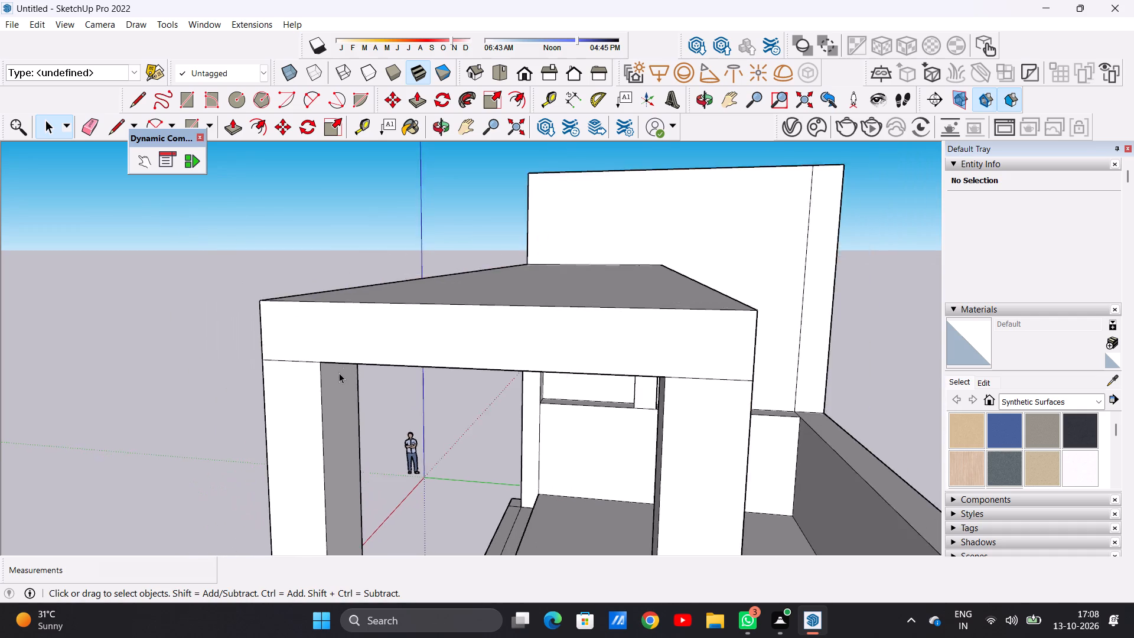
pyautogui.scroll(-12, 339, 373)
pyautogui.moveTo(344, 357); pyautogui.dragTo(770, 338, button='middle')
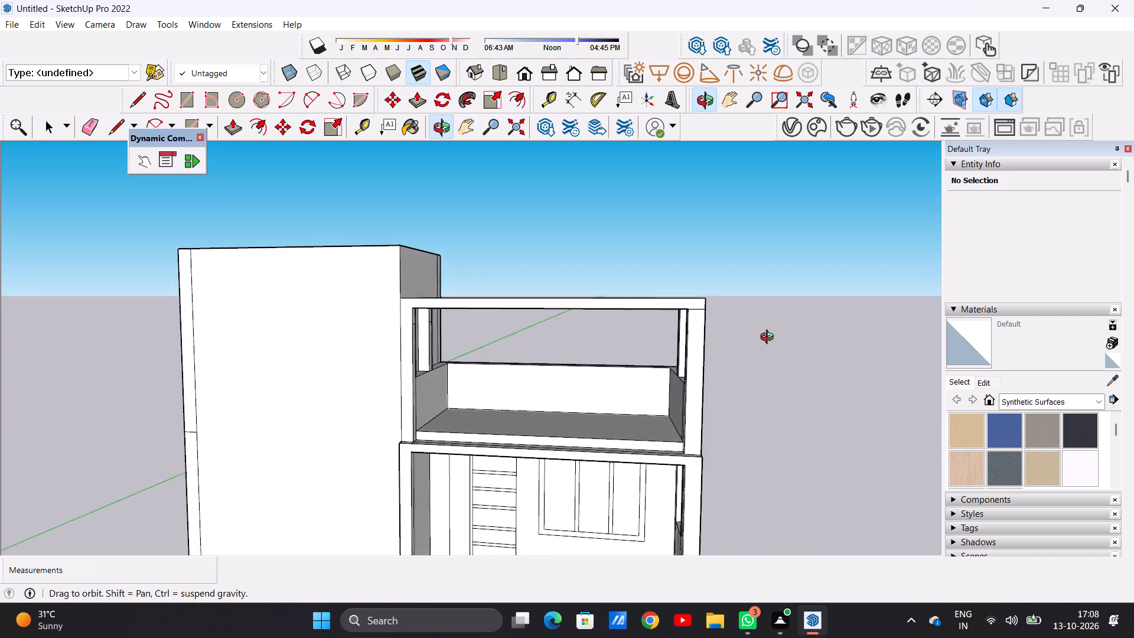
pyautogui.moveTo(770, 338); pyautogui.dragTo(777, 317, button='middle')
pyautogui.scroll(5, 707, 333)
pyautogui.scroll(-1, 682, 313)
pyautogui.scroll(3, 682, 311)
pyautogui.scroll(-1, 682, 306)
pyautogui.scroll(5, 682, 306)
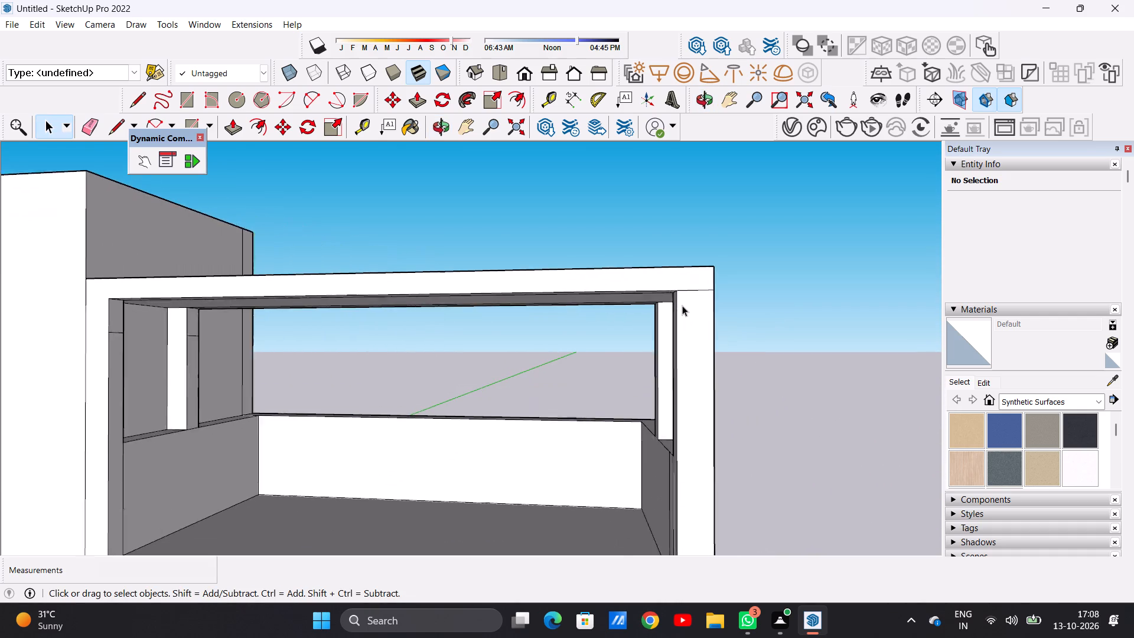
pyautogui.scroll(2, 682, 305)
pyautogui.scroll(-1, 682, 305)
pyautogui.press('e')
pyautogui.scroll(1, 689, 297)
pyautogui.scroll(-1, 689, 297)
pyautogui.scroll(2, 689, 297)
pyautogui.moveTo(700, 279); pyautogui.dragTo(701, 295)
# Erase the seam lines between the roof slab and both outer posts on the outer side face.
pyautogui.scroll(-3, 590, 328)
pyautogui.scroll(1, 588, 330)
pyautogui.scroll(-11, 588, 330)
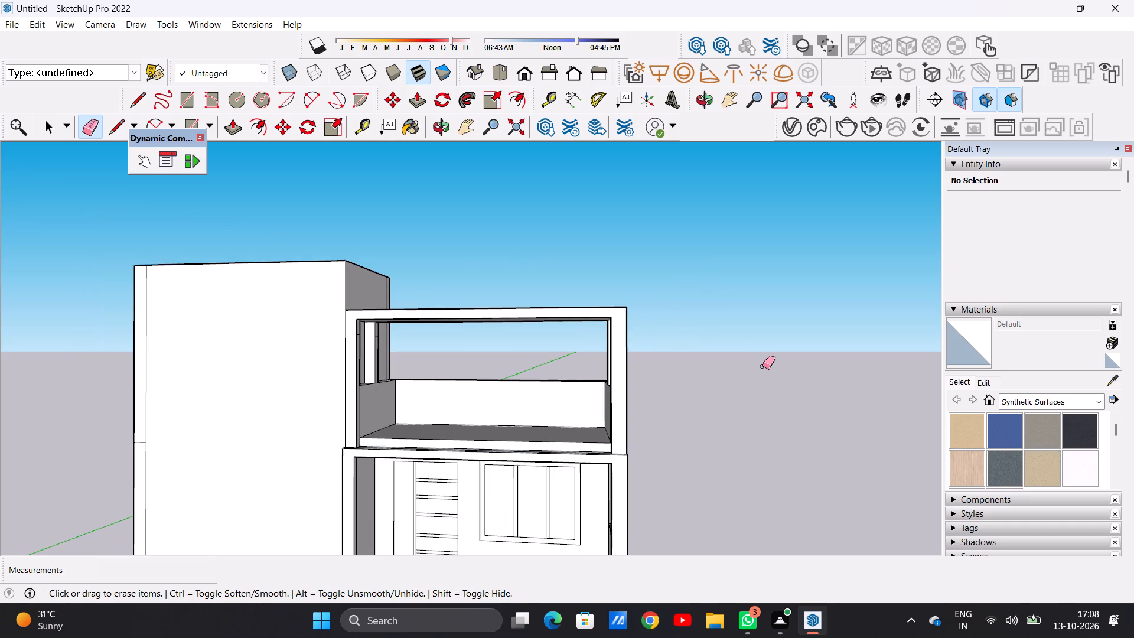
pyautogui.moveTo(762, 366); pyautogui.dragTo(461, 395, button='middle')
pyautogui.scroll(6, 447, 336)
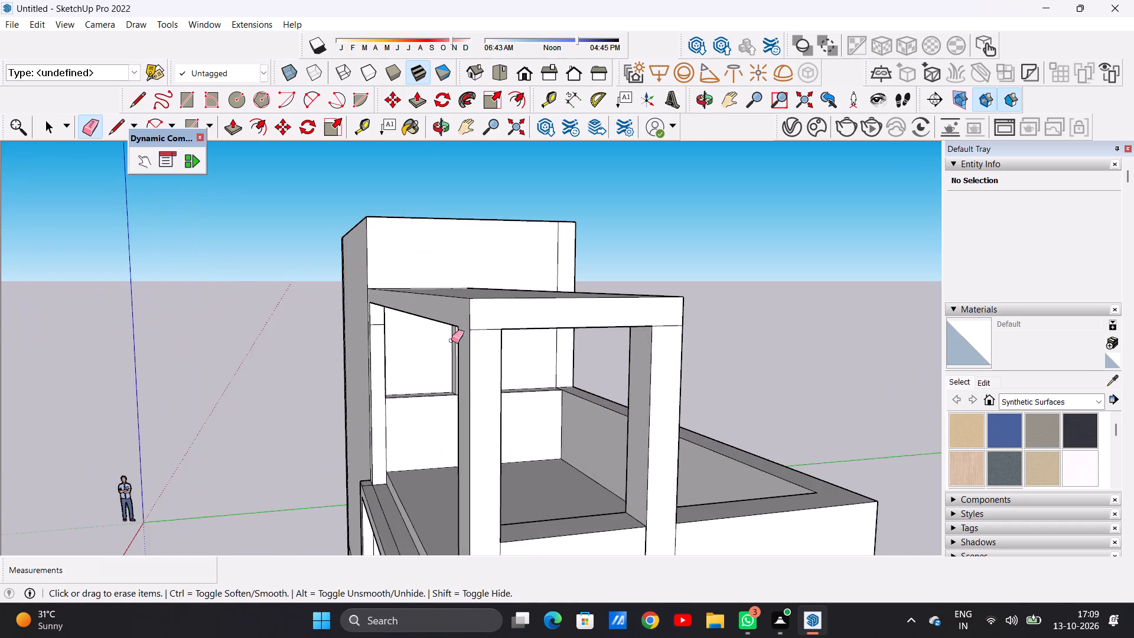
pyautogui.scroll(2, 462, 350)
pyautogui.scroll(-1, 462, 350)
pyautogui.scroll(2, 462, 350)
pyautogui.scroll(-1, 477, 349)
pyautogui.scroll(3, 477, 349)
pyautogui.moveTo(490, 304); pyautogui.dragTo(490, 321)
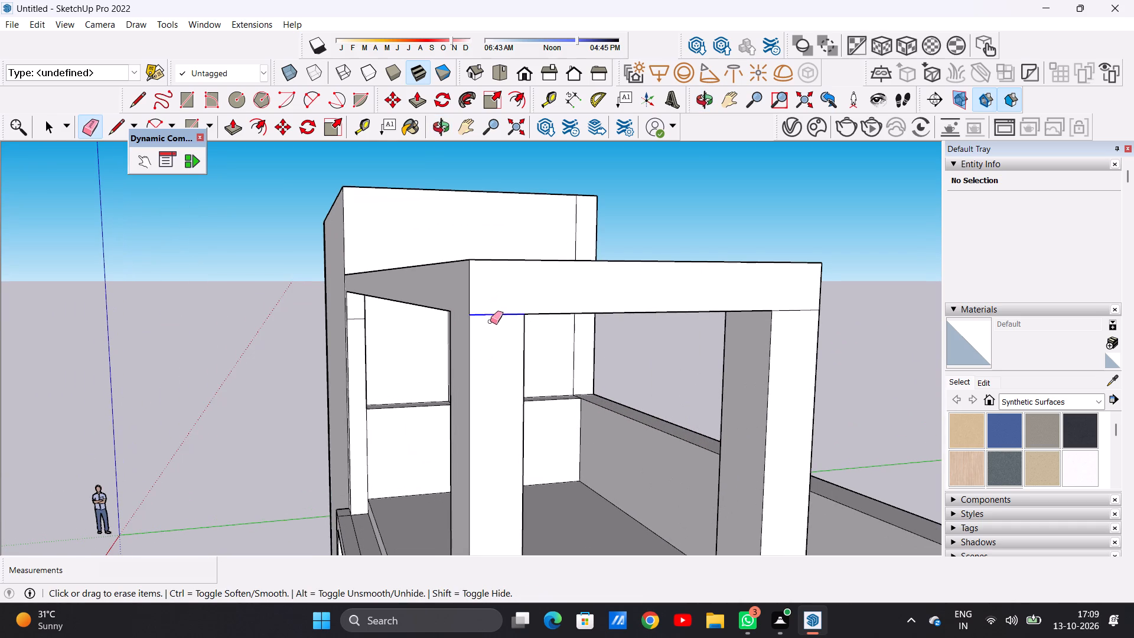
pyautogui.moveTo(800, 303); pyautogui.dragTo(797, 321)
# Erase the leftover vertical line on the inner face of the terrace's outer side parapet, beside the front outer post.
pyautogui.scroll(-8, 639, 338)
pyautogui.moveTo(524, 346); pyautogui.dragTo(713, 288, button='middle')
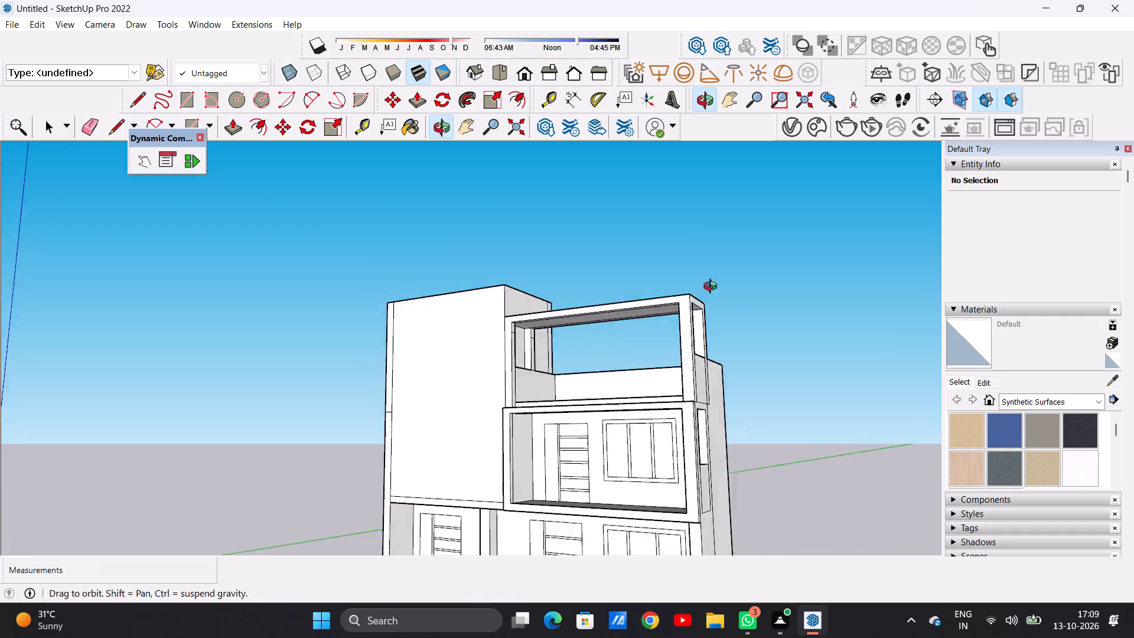
pyautogui.moveTo(713, 288); pyautogui.dragTo(718, 340, button='middle')
pyautogui.scroll(-1, 593, 367)
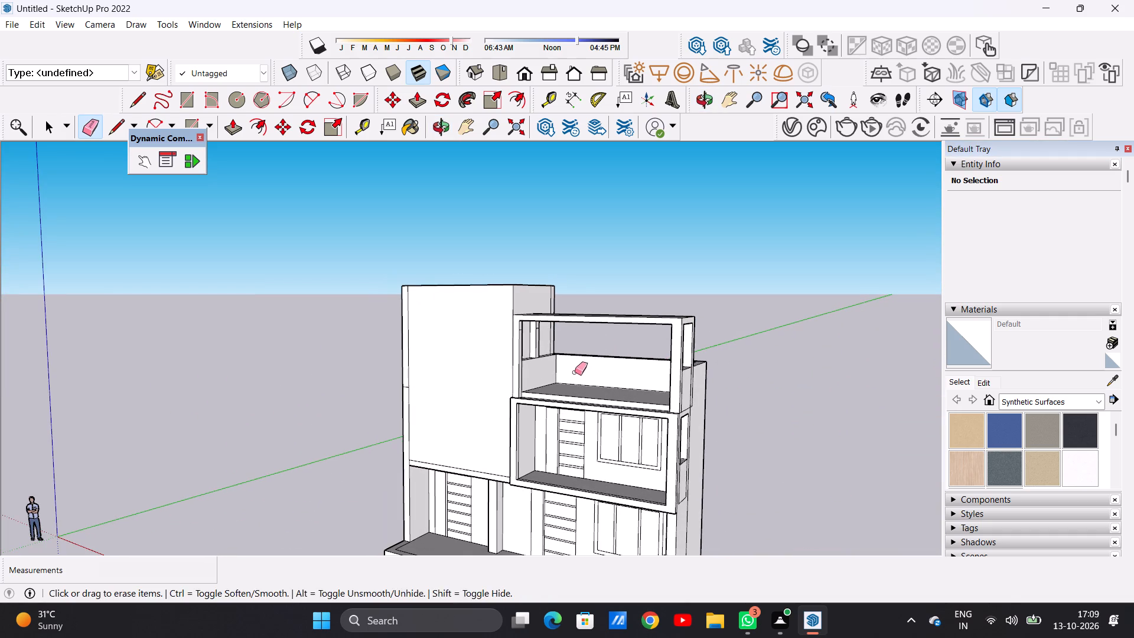
pyautogui.moveTo(575, 372); pyautogui.dragTo(699, 363, button='middle')
pyautogui.scroll(4, 641, 344)
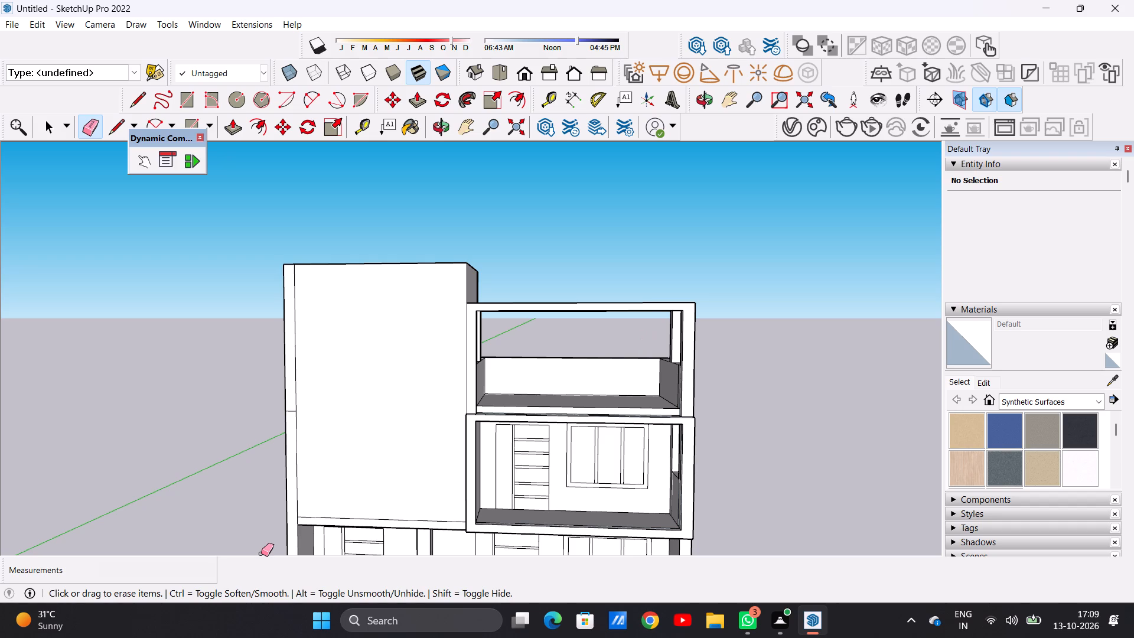
pyautogui.scroll(11, 544, 347)
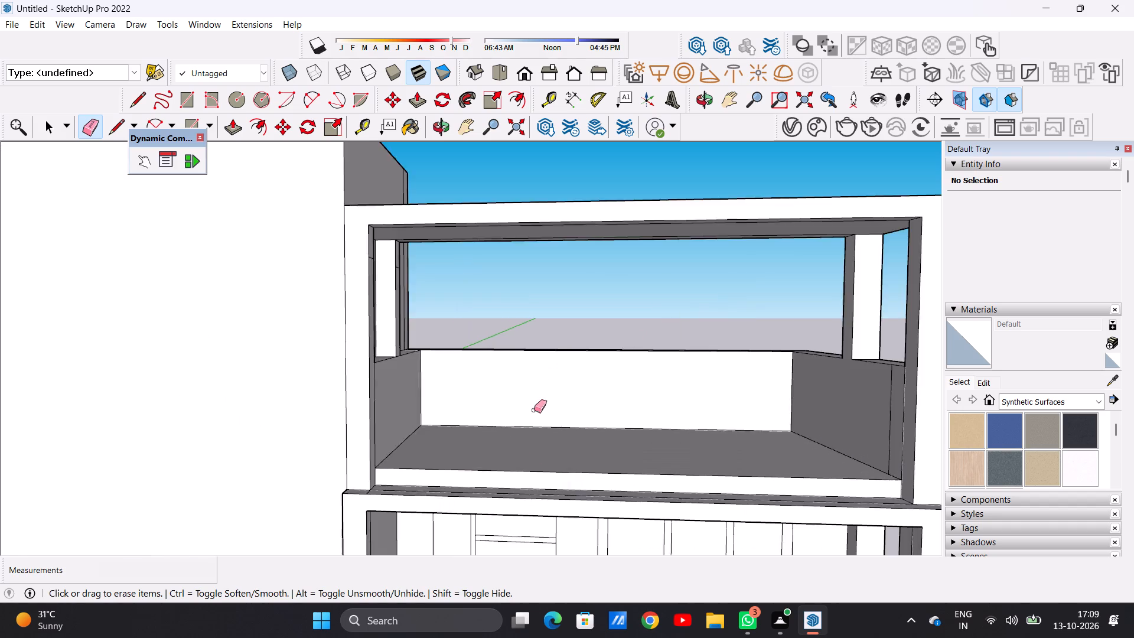
pyautogui.scroll(4, 534, 410)
pyautogui.scroll(-11, 511, 363)
pyautogui.moveTo(529, 322); pyautogui.dragTo(529, 478, button='middle')
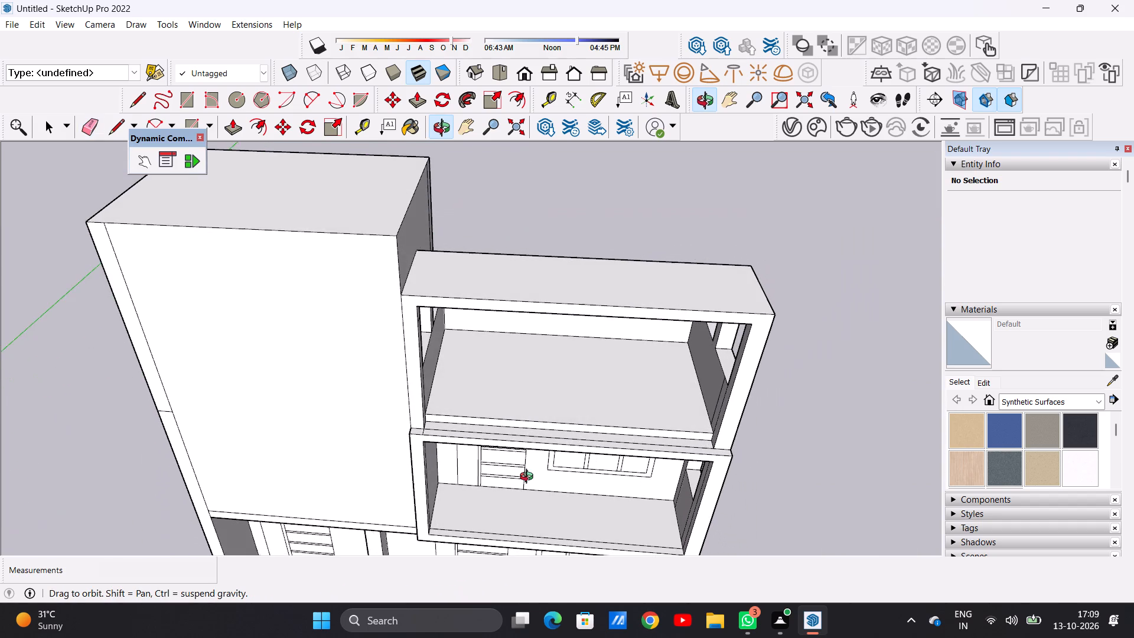
pyautogui.moveTo(529, 478); pyautogui.dragTo(608, 398, button='middle')
pyautogui.scroll(5, 695, 369)
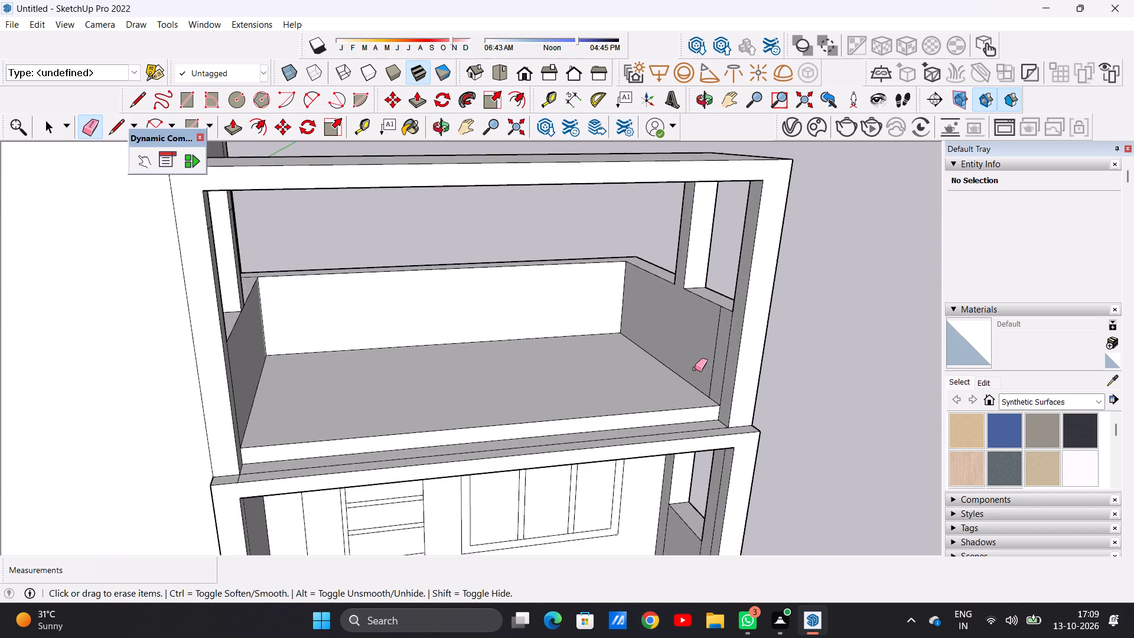
pyautogui.scroll(6, 695, 369)
pyautogui.scroll(-1, 711, 355)
pyautogui.scroll(1, 711, 355)
pyautogui.scroll(-1, 711, 355)
pyautogui.scroll(5, 711, 355)
pyautogui.moveTo(732, 330); pyautogui.dragTo(724, 328)
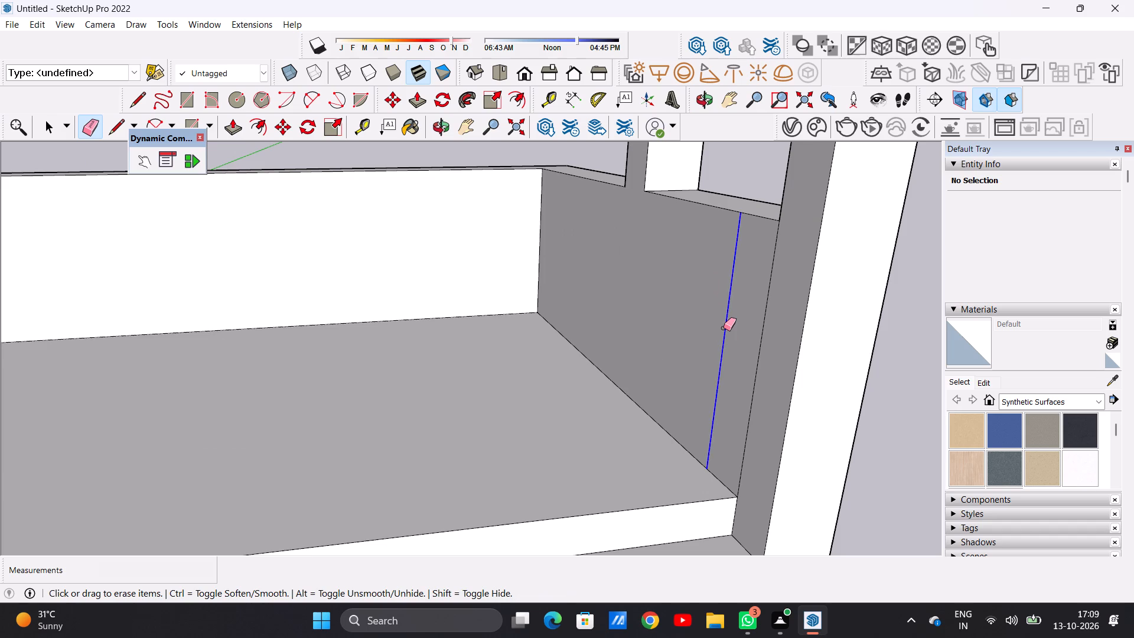
pyautogui.press('space')
# Examine the house front and the terrace's front edge from below and from above.
pyautogui.scroll(-17, 671, 395)
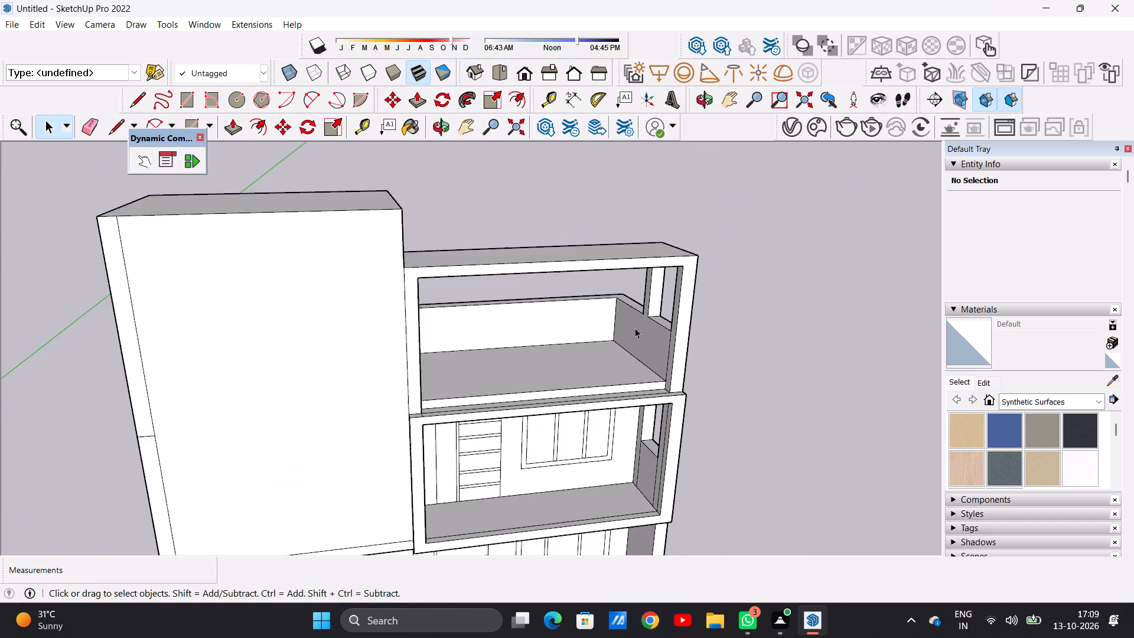
pyautogui.scroll(-5, 635, 328)
pyautogui.moveTo(620, 383); pyautogui.dragTo(532, 206, button='middle')
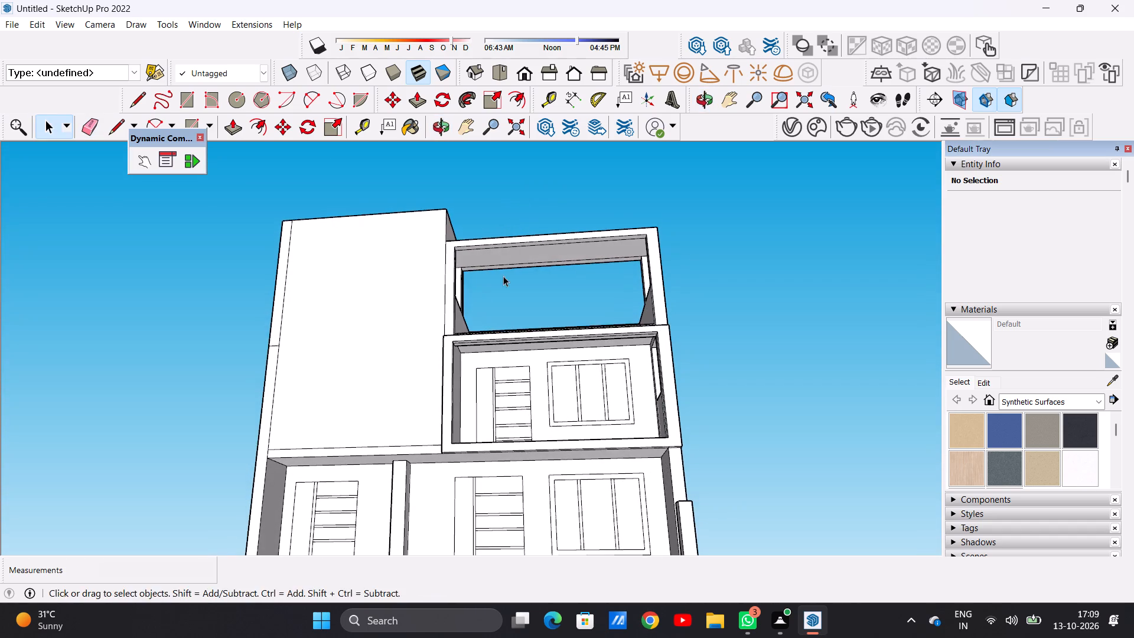
pyautogui.moveTo(477, 299); pyautogui.dragTo(563, 449, button='middle')
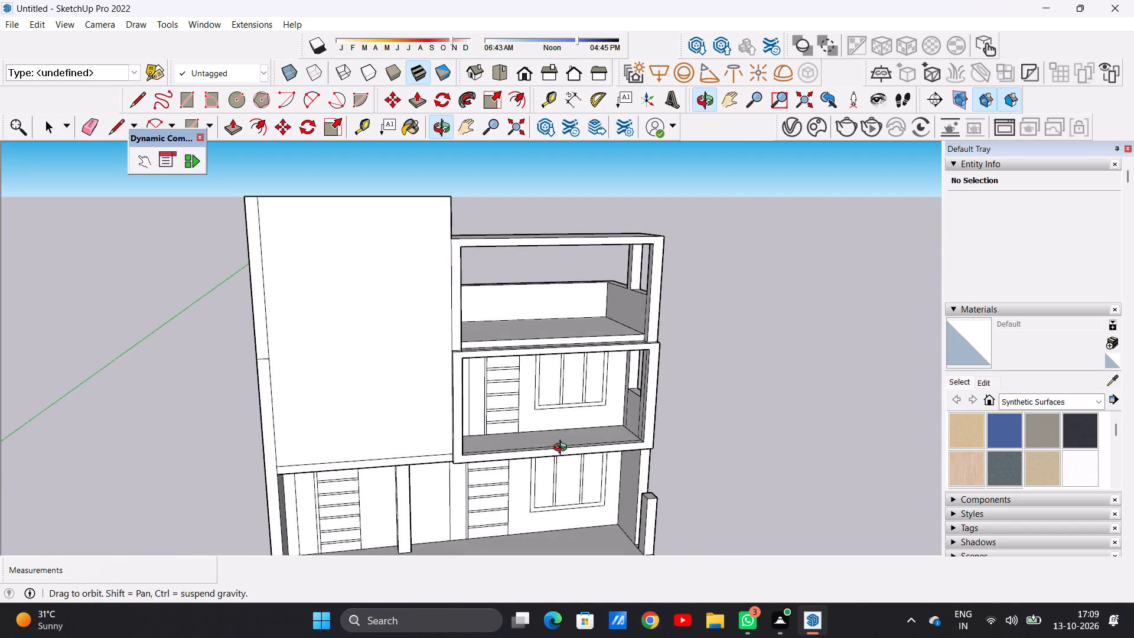
pyautogui.moveTo(563, 449); pyautogui.dragTo(475, 398, button='middle')
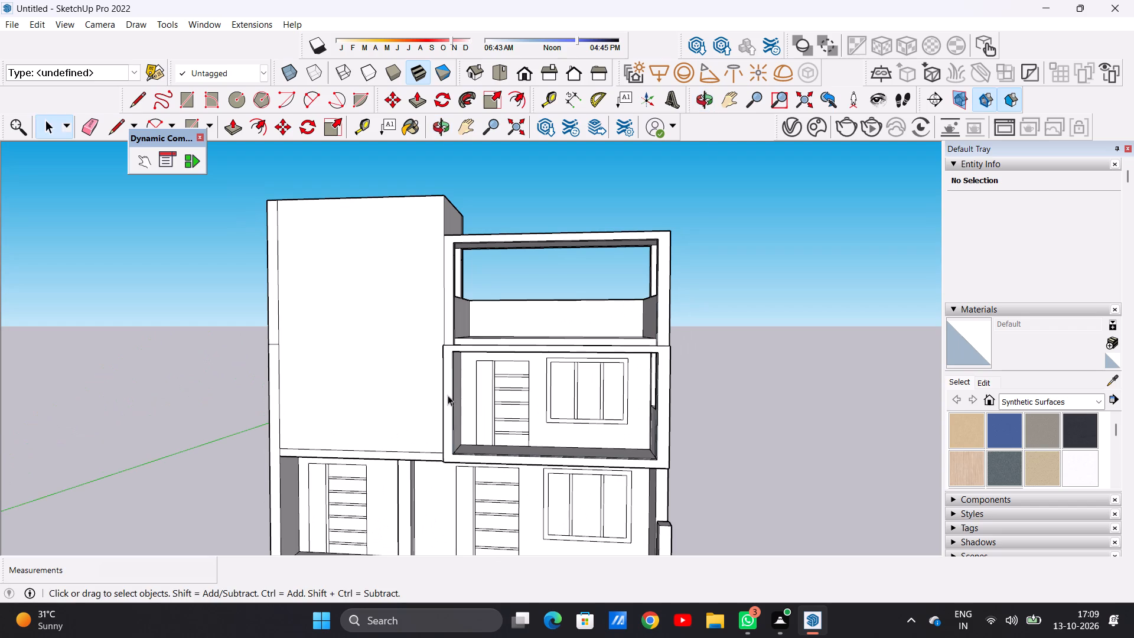
pyautogui.scroll(3, 605, 362)
pyautogui.moveTo(631, 297); pyautogui.dragTo(646, 458, button='middle')
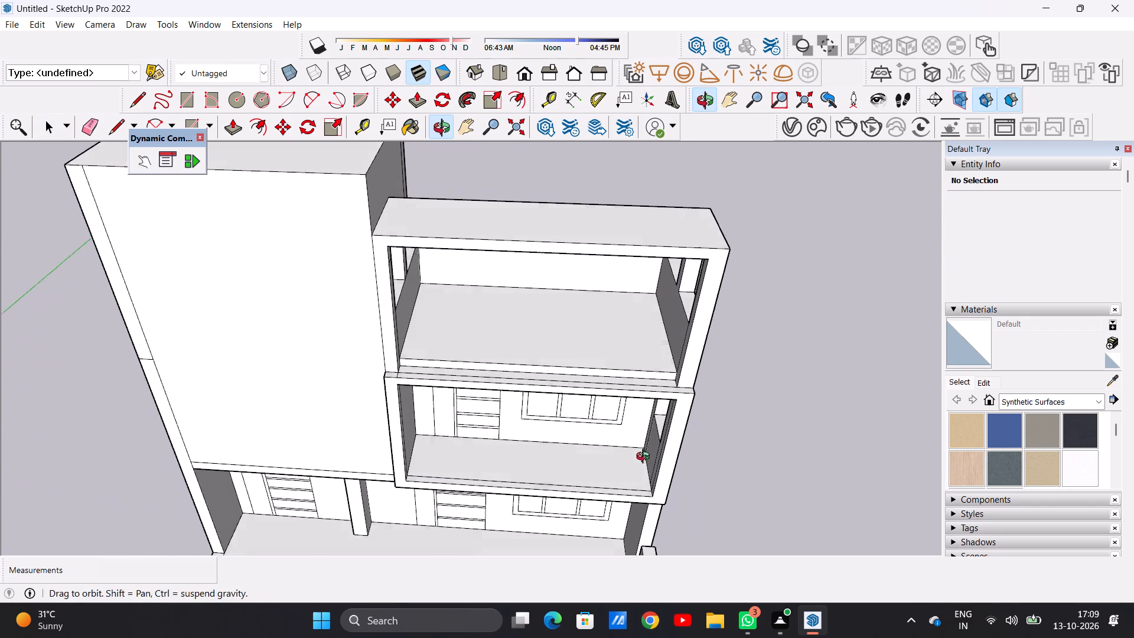
pyautogui.moveTo(646, 458); pyautogui.dragTo(645, 461, button='middle')
pyautogui.scroll(4, 659, 393)
pyautogui.moveTo(663, 378); pyautogui.dragTo(648, 376, button='middle')
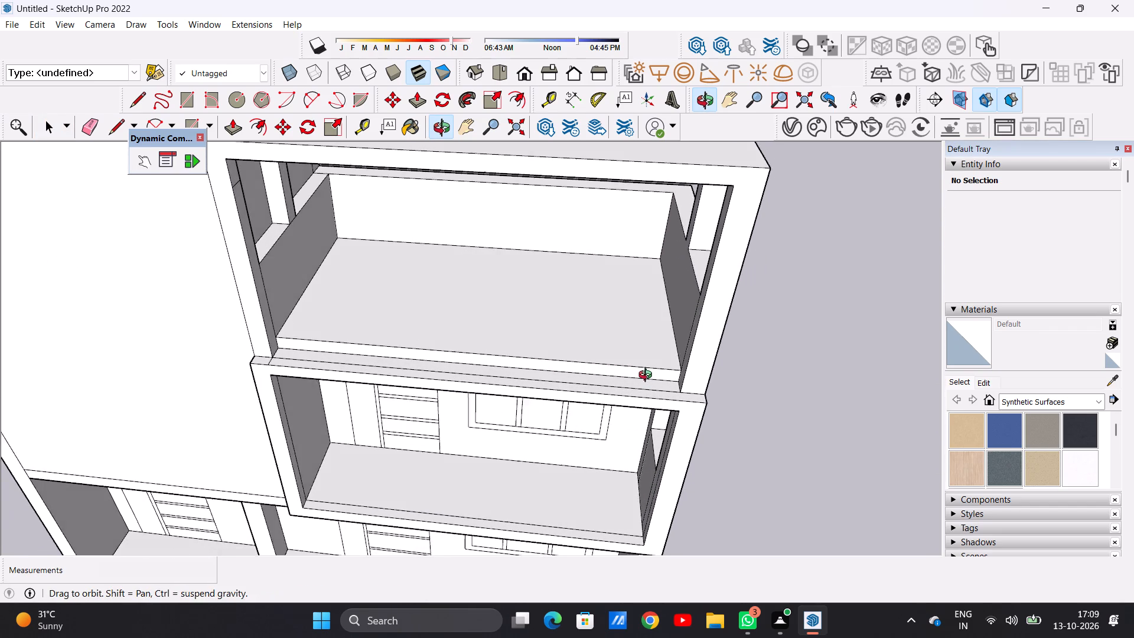
pyautogui.moveTo(648, 376); pyautogui.dragTo(601, 375, button='middle')
pyautogui.scroll(2, 625, 402)
pyautogui.scroll(-1, 625, 402)
pyautogui.scroll(1, 625, 402)
pyautogui.scroll(-1, 625, 402)
pyautogui.scroll(1, 625, 402)
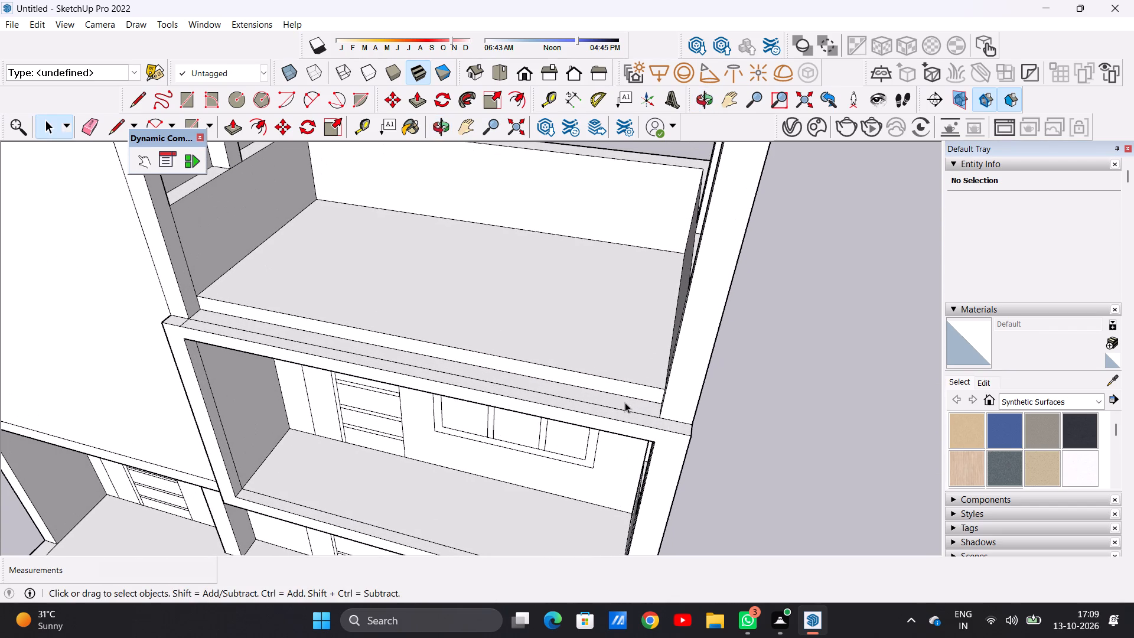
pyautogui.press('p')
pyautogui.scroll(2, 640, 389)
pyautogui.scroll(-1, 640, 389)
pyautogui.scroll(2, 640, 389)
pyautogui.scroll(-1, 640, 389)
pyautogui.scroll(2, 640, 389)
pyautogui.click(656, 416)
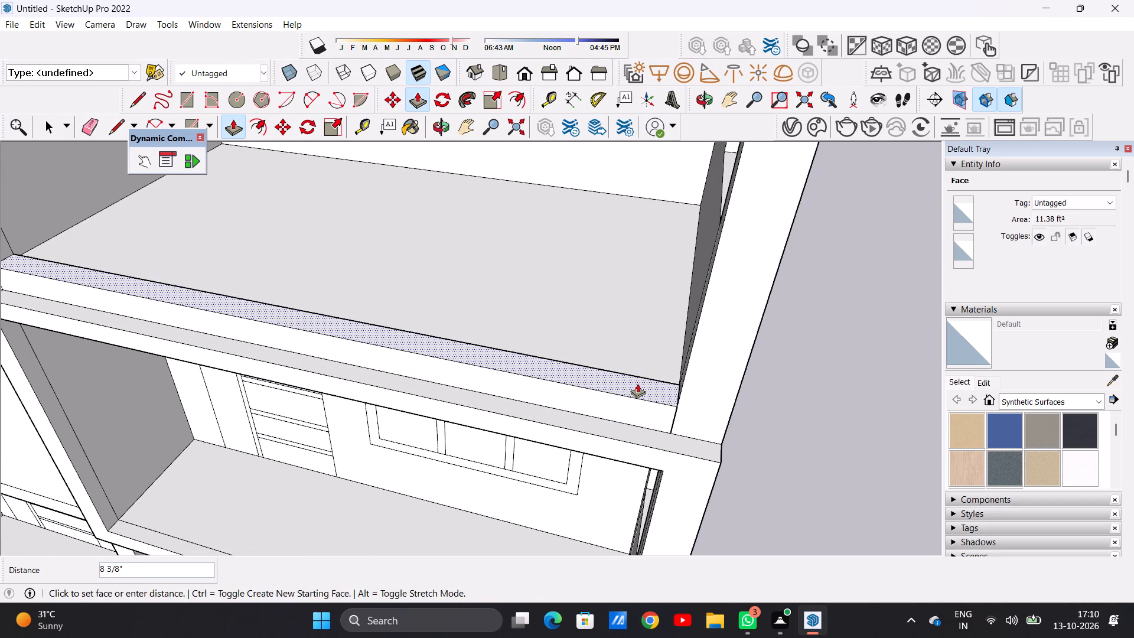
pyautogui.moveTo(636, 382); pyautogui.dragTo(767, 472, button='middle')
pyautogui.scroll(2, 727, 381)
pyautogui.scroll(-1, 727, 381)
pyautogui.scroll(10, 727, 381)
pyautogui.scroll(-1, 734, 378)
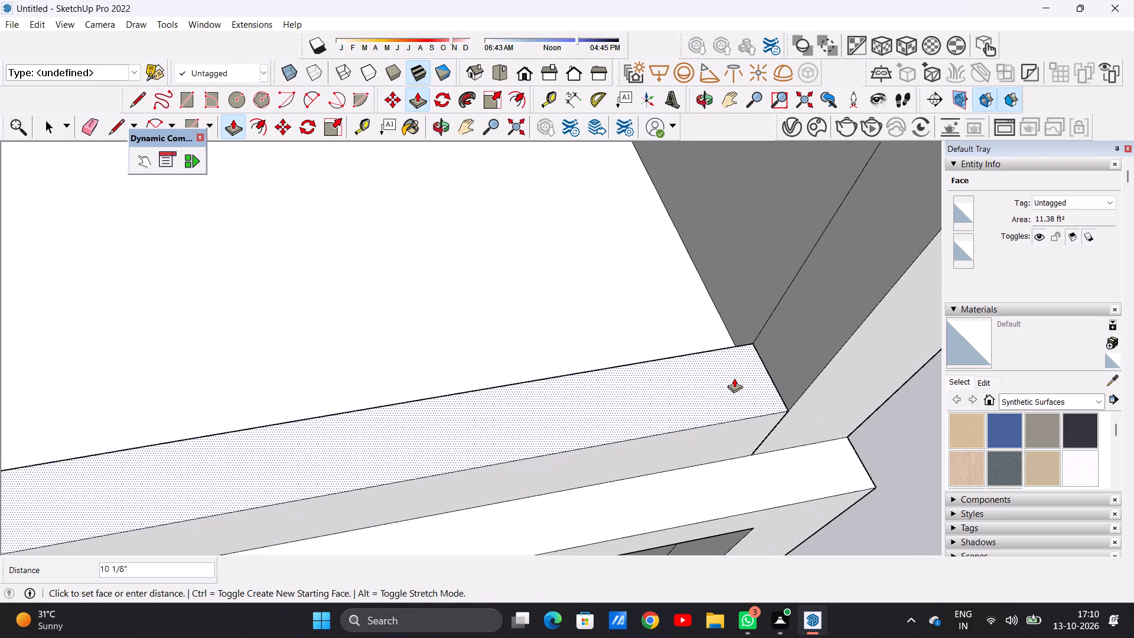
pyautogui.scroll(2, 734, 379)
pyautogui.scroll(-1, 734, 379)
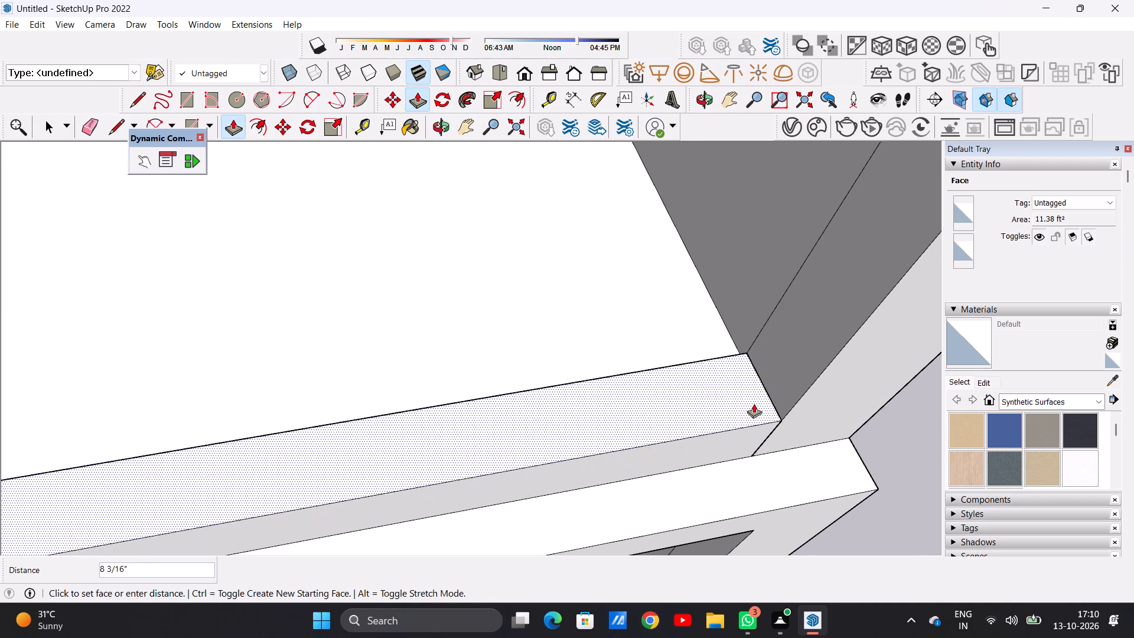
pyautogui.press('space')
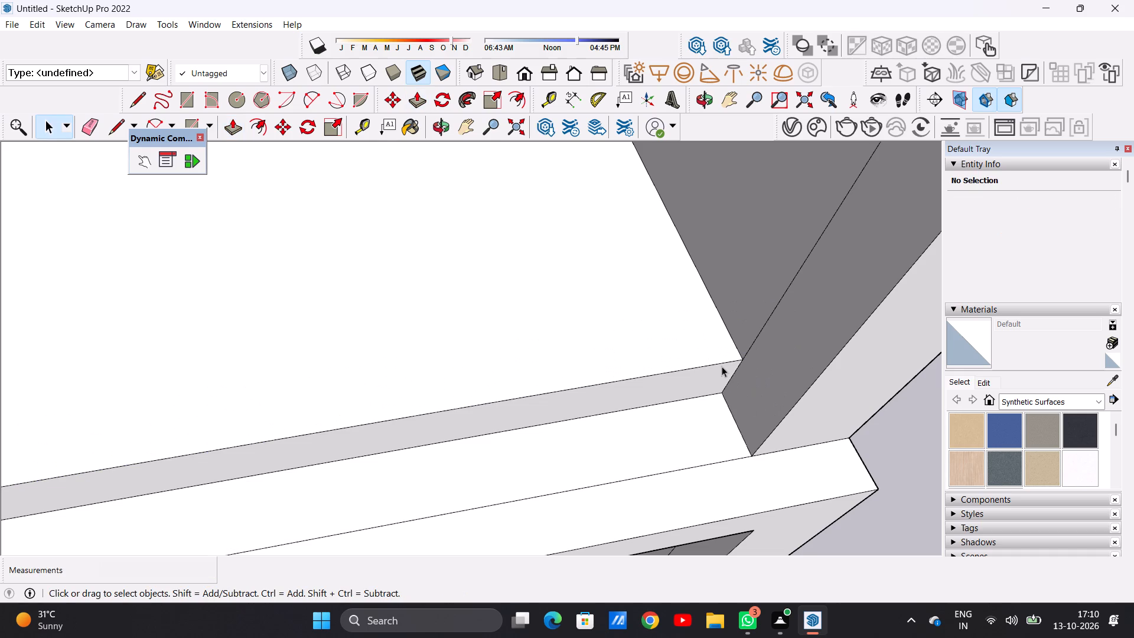
# Push/Pull the sunken ledge strip along the terrace's front edge up 7" to the terrace floor level.
pyautogui.press('p')
pyautogui.click(713, 400)
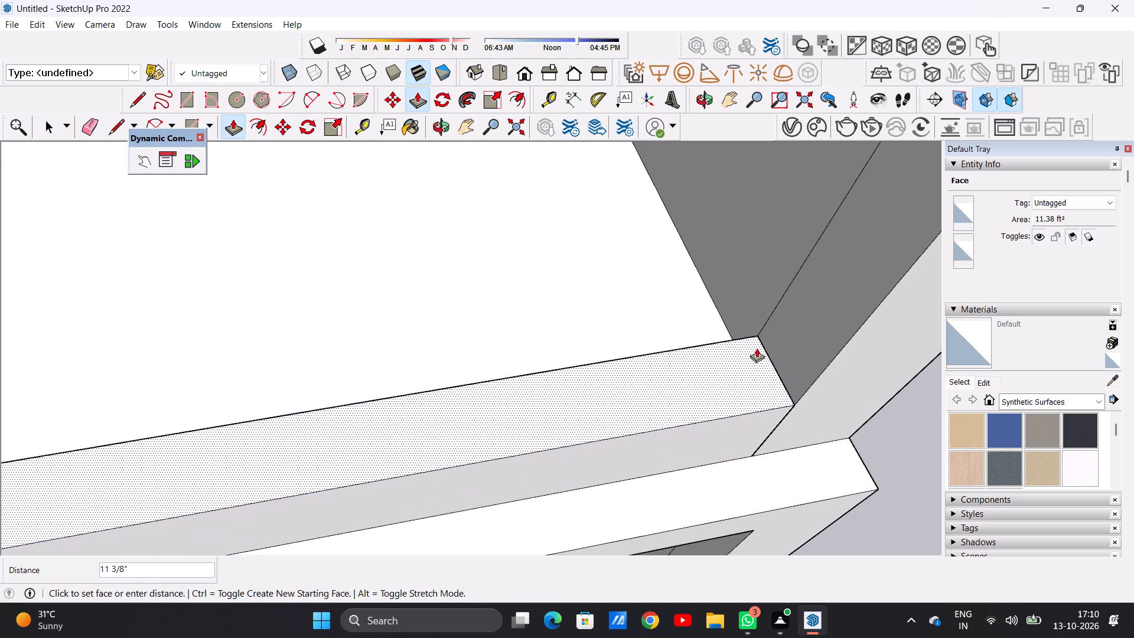
pyautogui.click(611, 334)
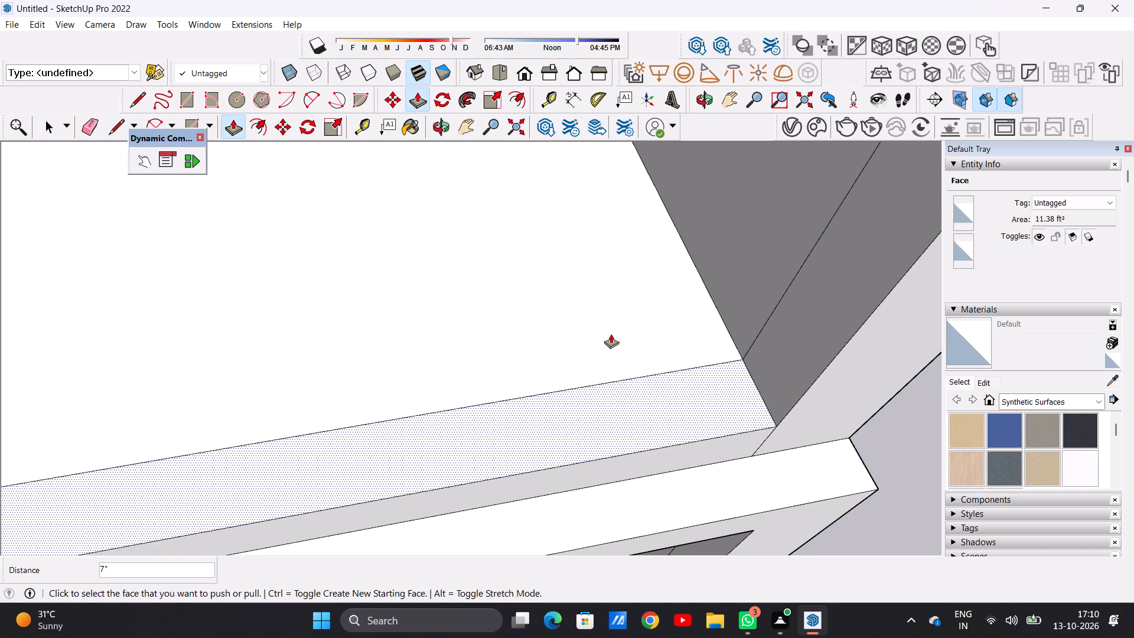
pyautogui.press('space')
# Erase the vertical seam between the raised front ledge and the front outer post on the front face.
pyautogui.scroll(-20, 581, 455)
pyautogui.scroll(-5, 581, 455)
pyautogui.moveTo(528, 428); pyautogui.dragTo(489, 379, button='middle')
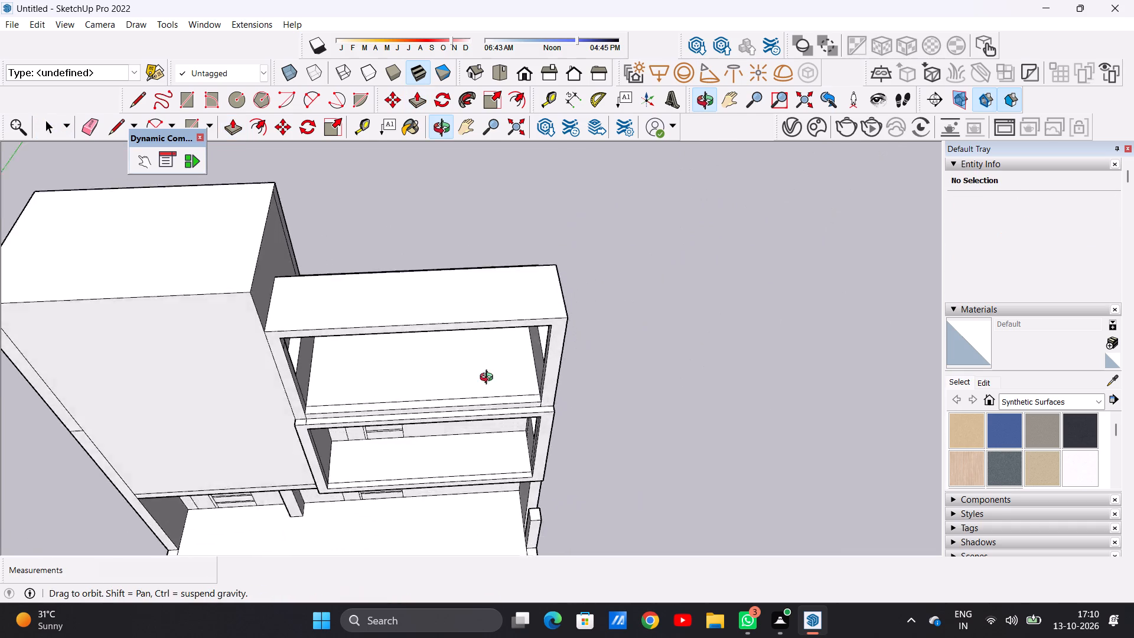
pyautogui.moveTo(489, 379); pyautogui.dragTo(487, 259, button='middle')
pyautogui.moveTo(527, 350); pyautogui.dragTo(515, 315, button='middle')
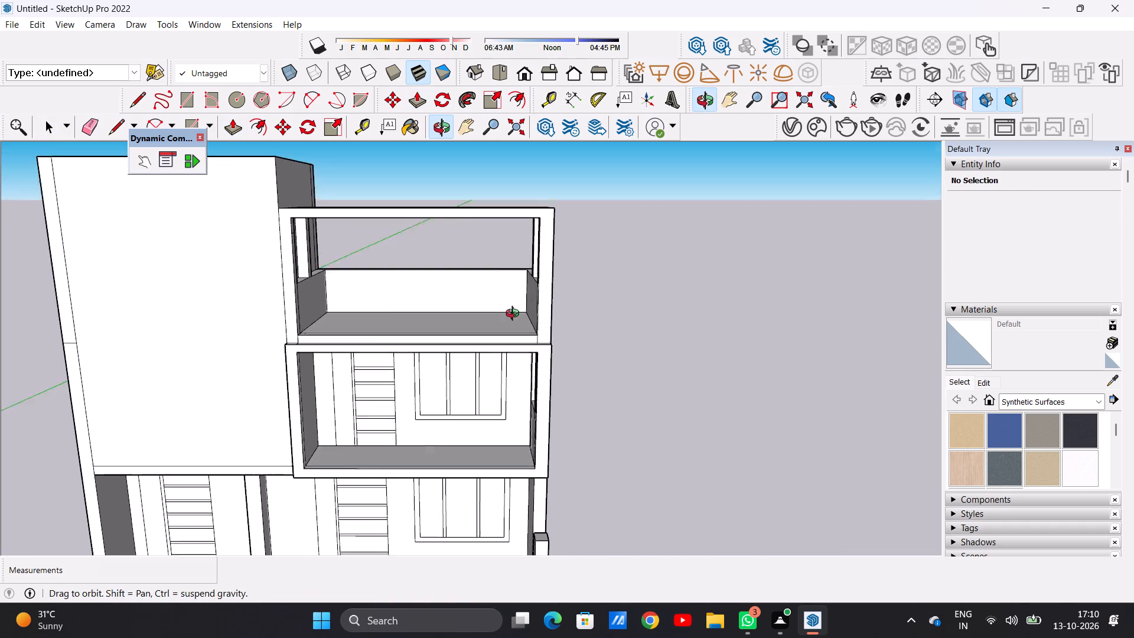
pyautogui.moveTo(515, 315); pyautogui.dragTo(514, 314, button='middle')
pyautogui.scroll(18, 538, 362)
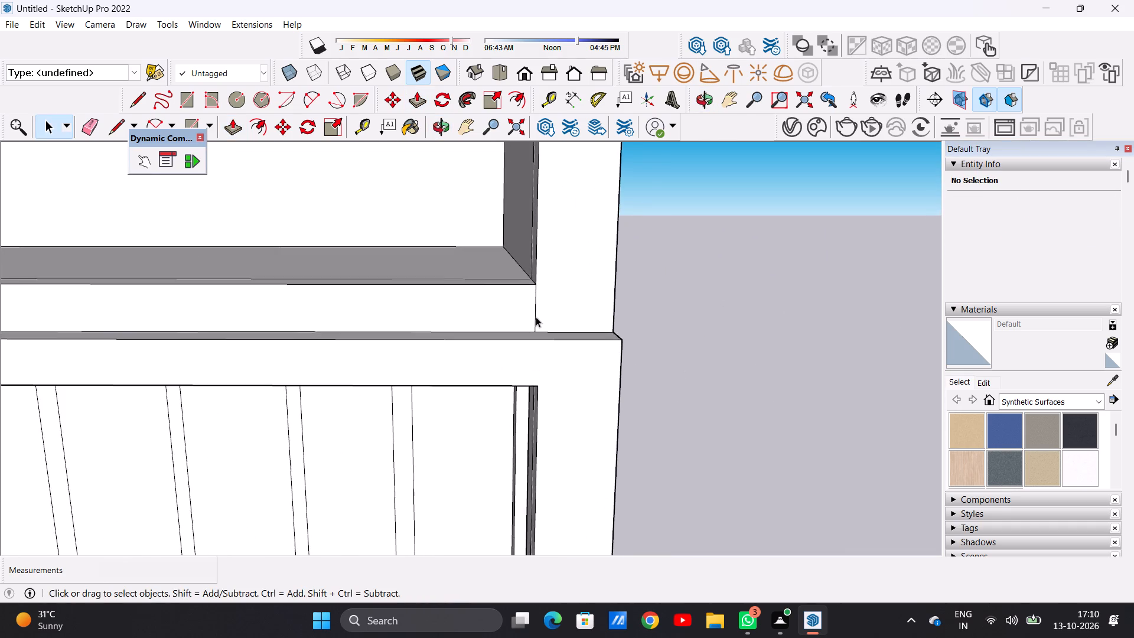
pyautogui.scroll(3, 534, 311)
pyautogui.scroll(-1, 534, 311)
pyautogui.scroll(2, 534, 311)
pyautogui.press('e')
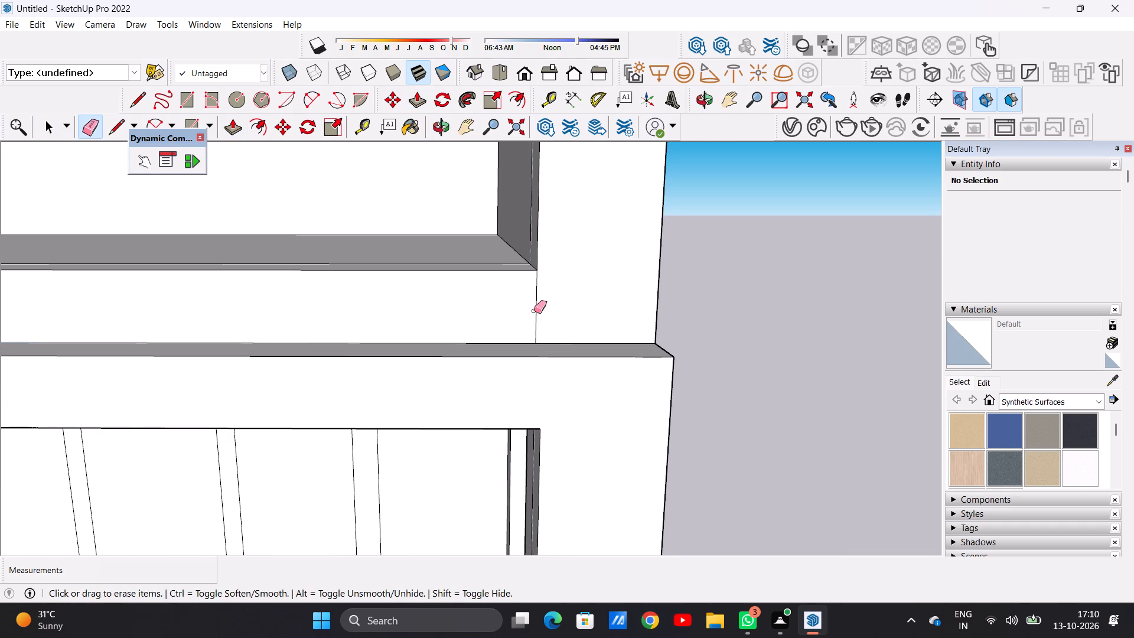
pyautogui.click(534, 311)
pyautogui.scroll(-6, 591, 359)
pyautogui.scroll(1, 595, 363)
pyautogui.scroll(-2, 595, 363)
pyautogui.scroll(1, 596, 363)
pyautogui.scroll(-4, 596, 363)
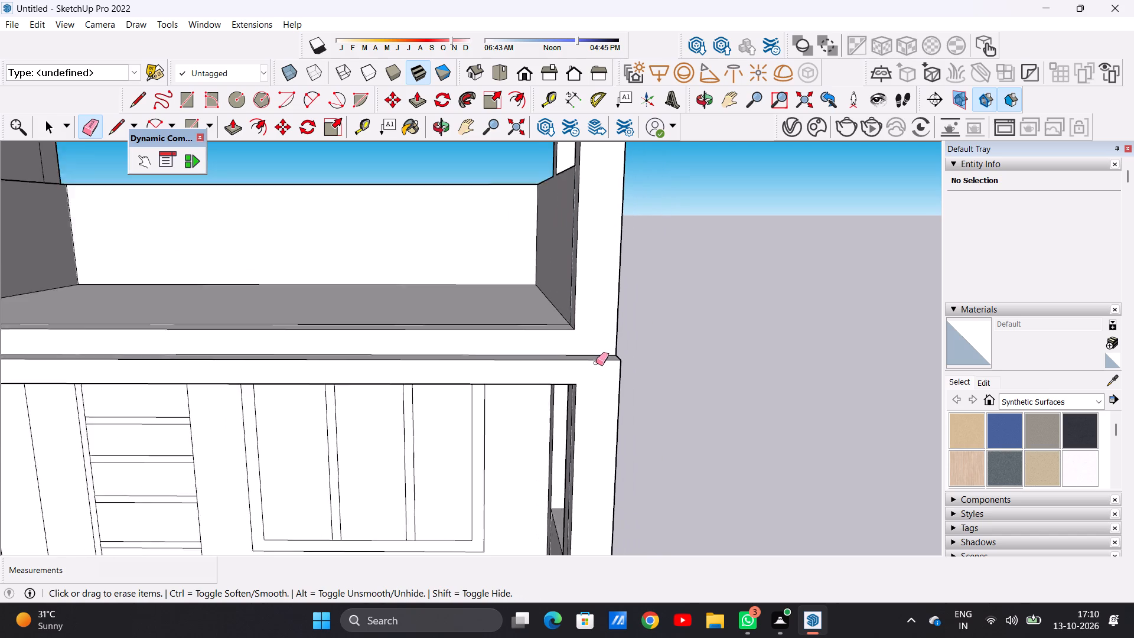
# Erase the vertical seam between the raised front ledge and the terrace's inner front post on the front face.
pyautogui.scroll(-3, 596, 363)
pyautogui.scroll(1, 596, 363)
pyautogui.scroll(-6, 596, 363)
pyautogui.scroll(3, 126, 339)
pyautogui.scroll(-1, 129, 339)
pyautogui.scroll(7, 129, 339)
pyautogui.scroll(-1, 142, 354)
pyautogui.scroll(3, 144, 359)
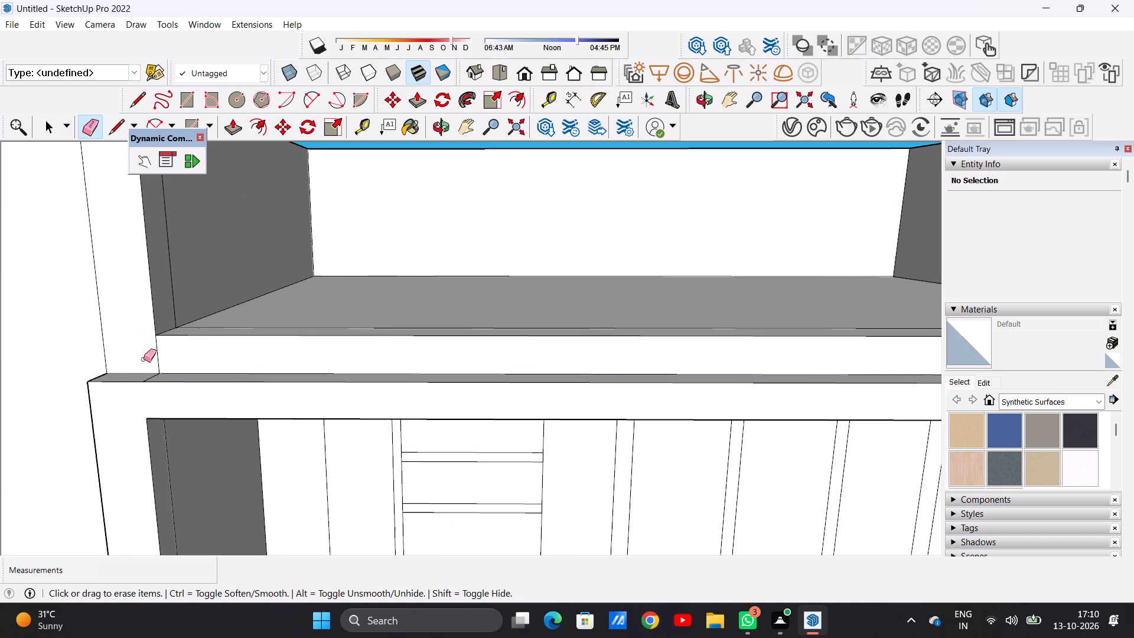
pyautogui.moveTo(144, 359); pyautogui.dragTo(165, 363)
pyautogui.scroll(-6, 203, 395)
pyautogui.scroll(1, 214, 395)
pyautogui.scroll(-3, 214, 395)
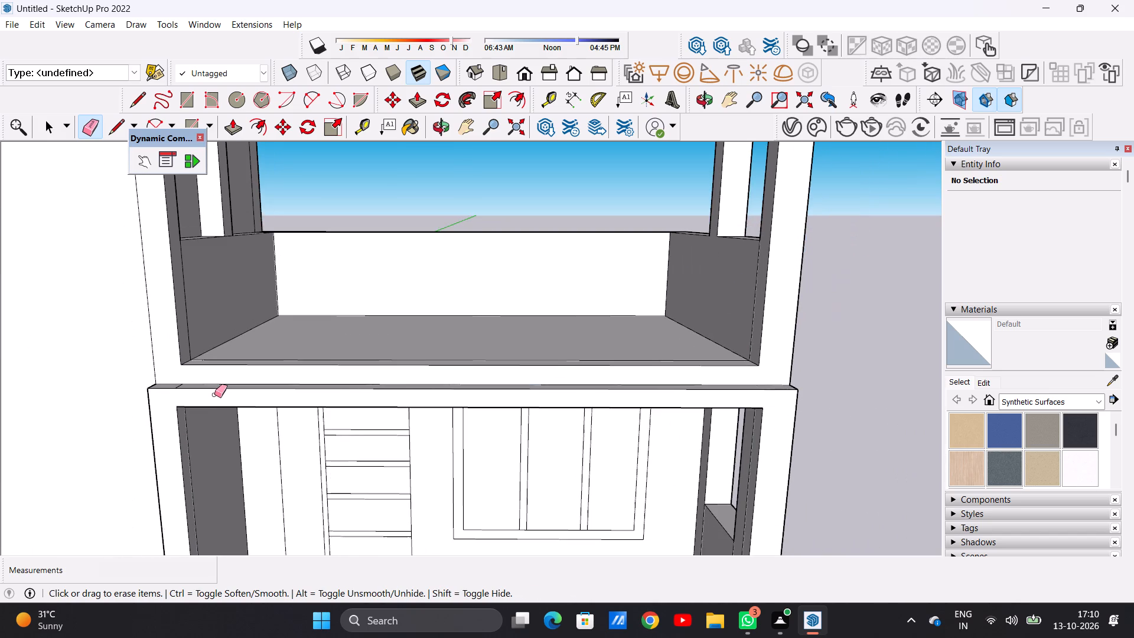
# Examine the terrace's front edge and the balcony opening beneath it from above and from the front.
pyautogui.press('space')
pyautogui.scroll(-10, 448, 360)
pyautogui.moveTo(478, 307); pyautogui.dragTo(481, 432, button='middle')
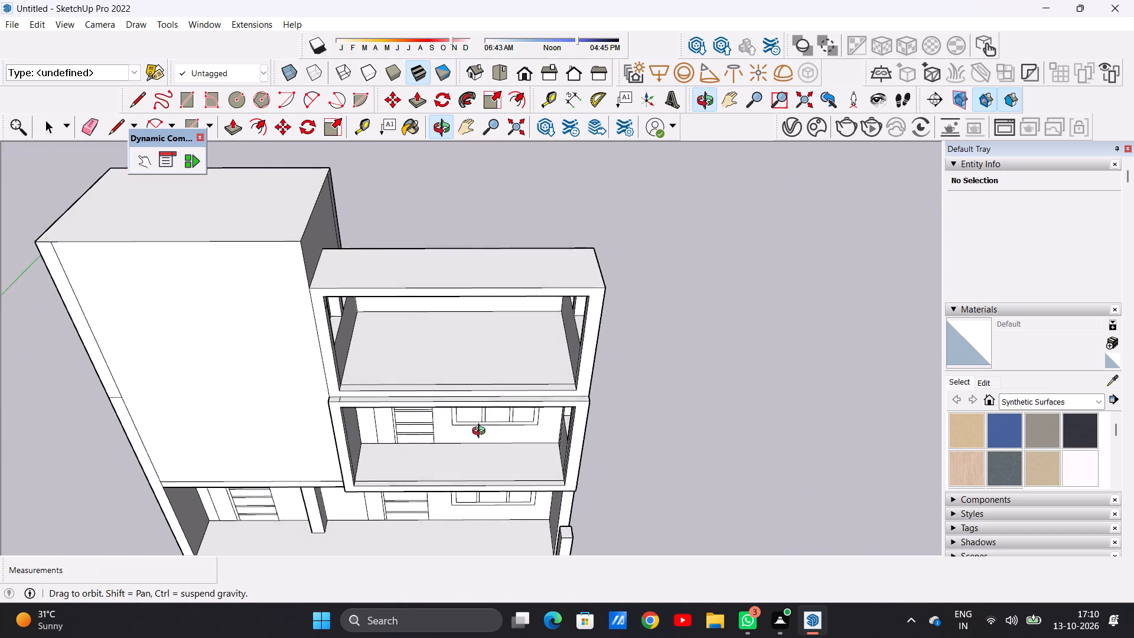
pyautogui.moveTo(481, 432); pyautogui.dragTo(479, 435, button='middle')
pyautogui.scroll(2, 563, 385)
pyautogui.scroll(-1, 563, 386)
pyautogui.scroll(8, 563, 386)
pyautogui.scroll(-1, 562, 389)
pyautogui.scroll(1, 562, 389)
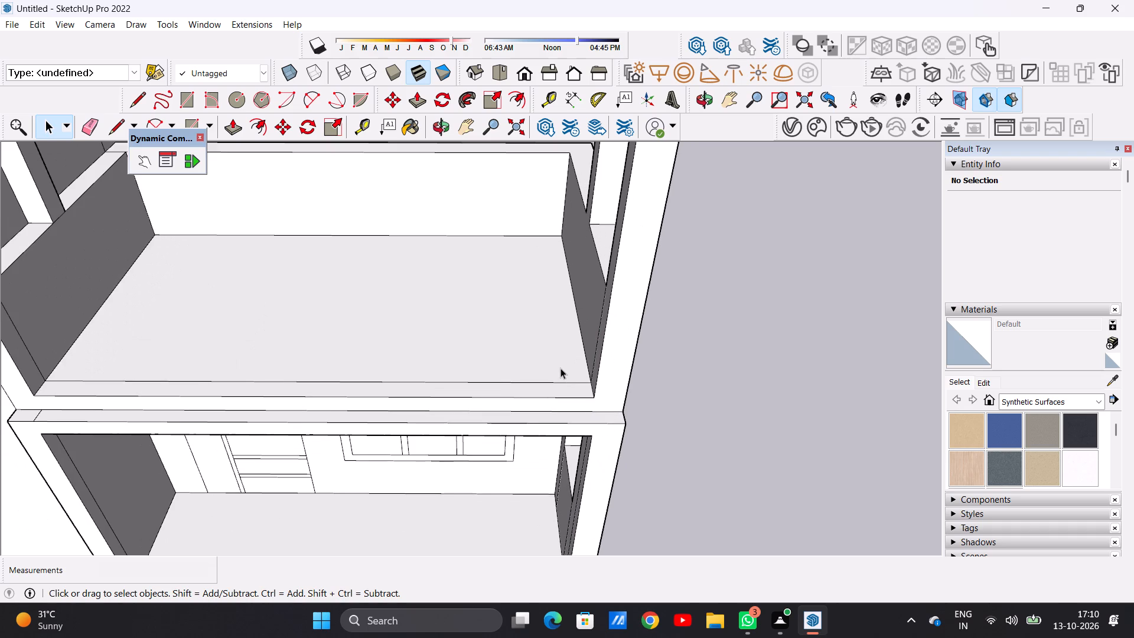
pyautogui.scroll(-3, 555, 386)
pyautogui.scroll(1, 555, 386)
pyautogui.scroll(-5, 555, 386)
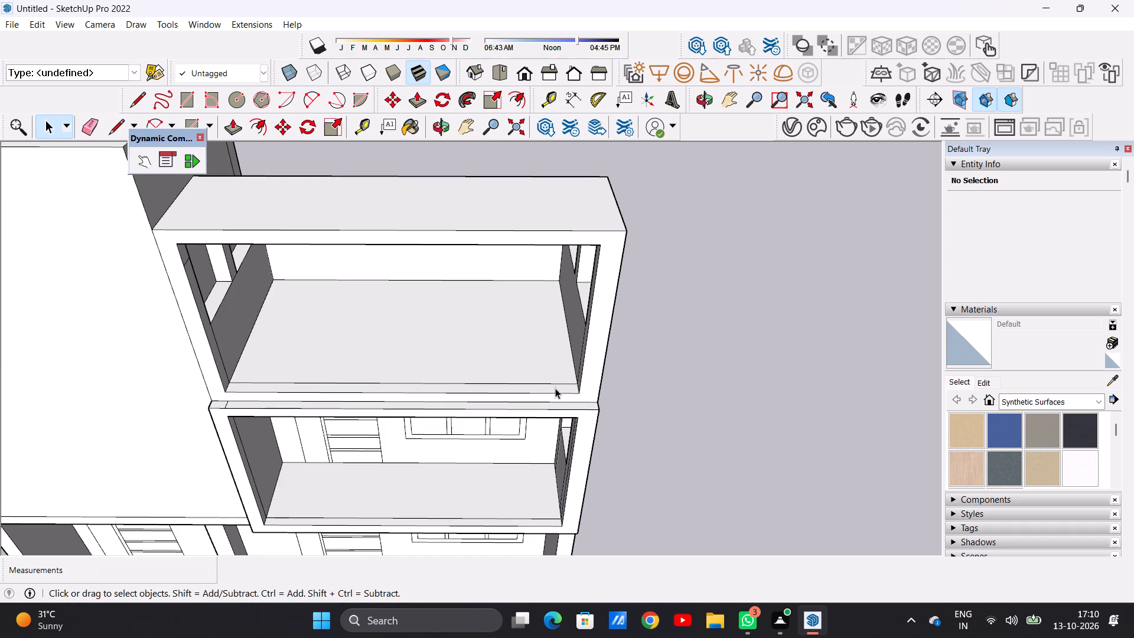
pyautogui.moveTo(561, 414); pyautogui.dragTo(554, 317, button='middle')
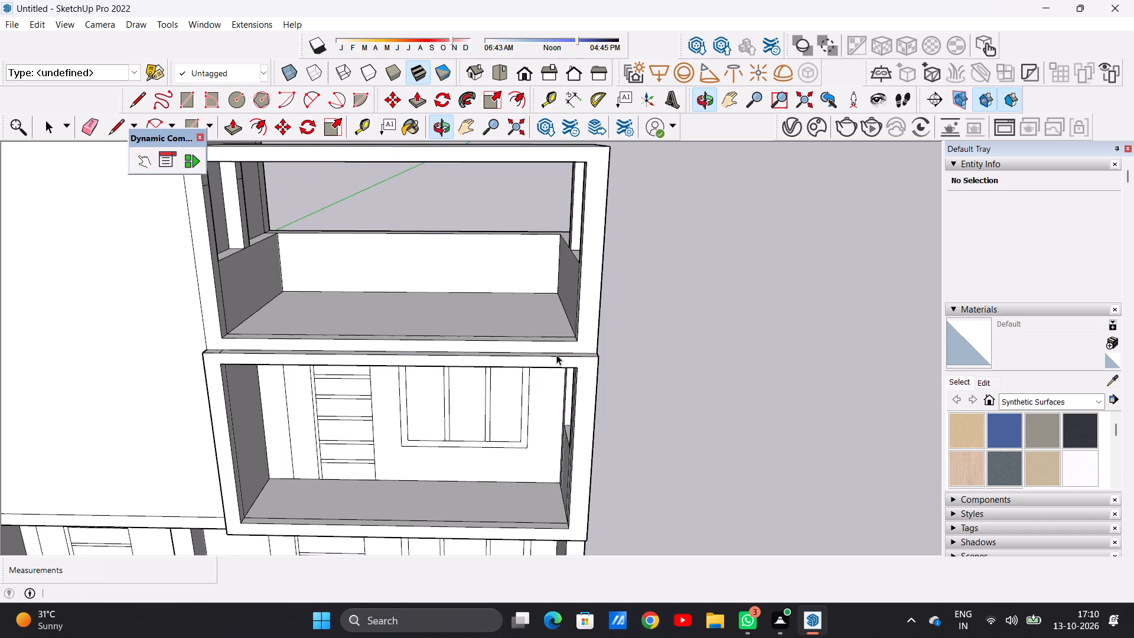
pyautogui.scroll(6, 556, 354)
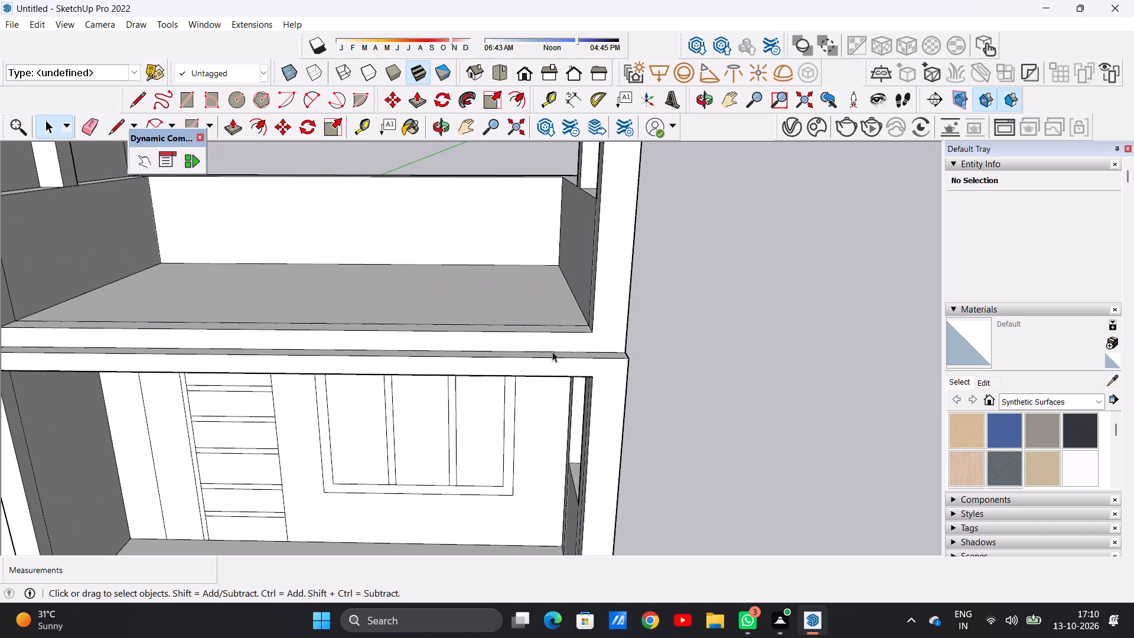
pyautogui.scroll(-6, 551, 351)
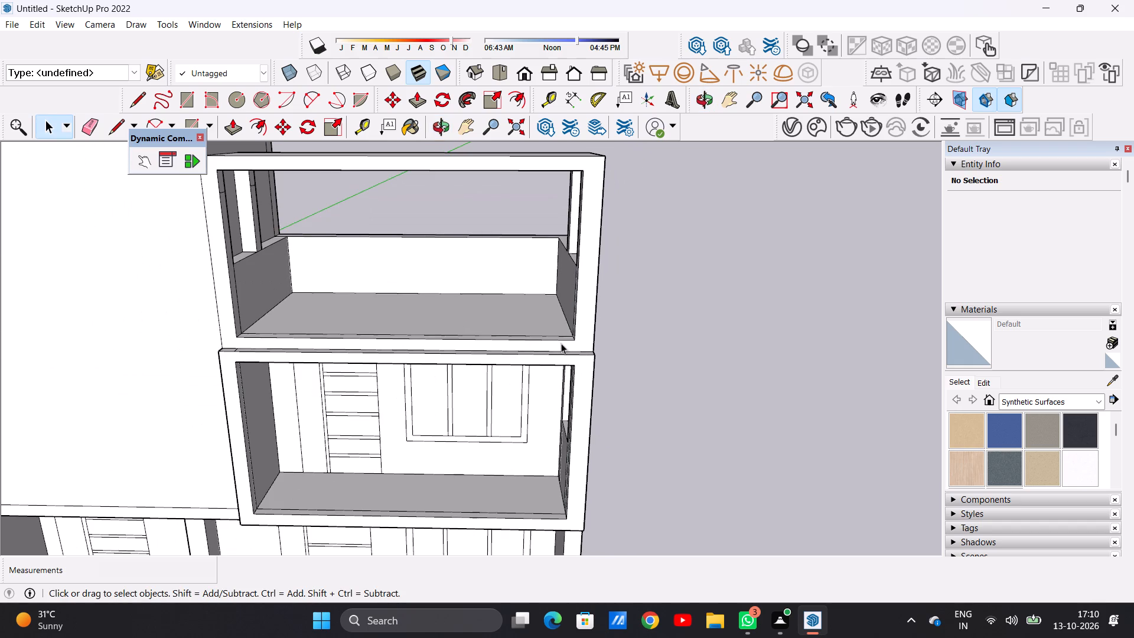
# Undo the two seam erasures on the front face and the raising of the terrace's front ledge strip.
pyautogui.hotkey('ctrl', 'z')
pyautogui.scroll(4, 567, 345)
pyautogui.moveTo(618, 353); pyautogui.dragTo(556, 398, button='middle')
pyautogui.scroll(5, 529, 380)
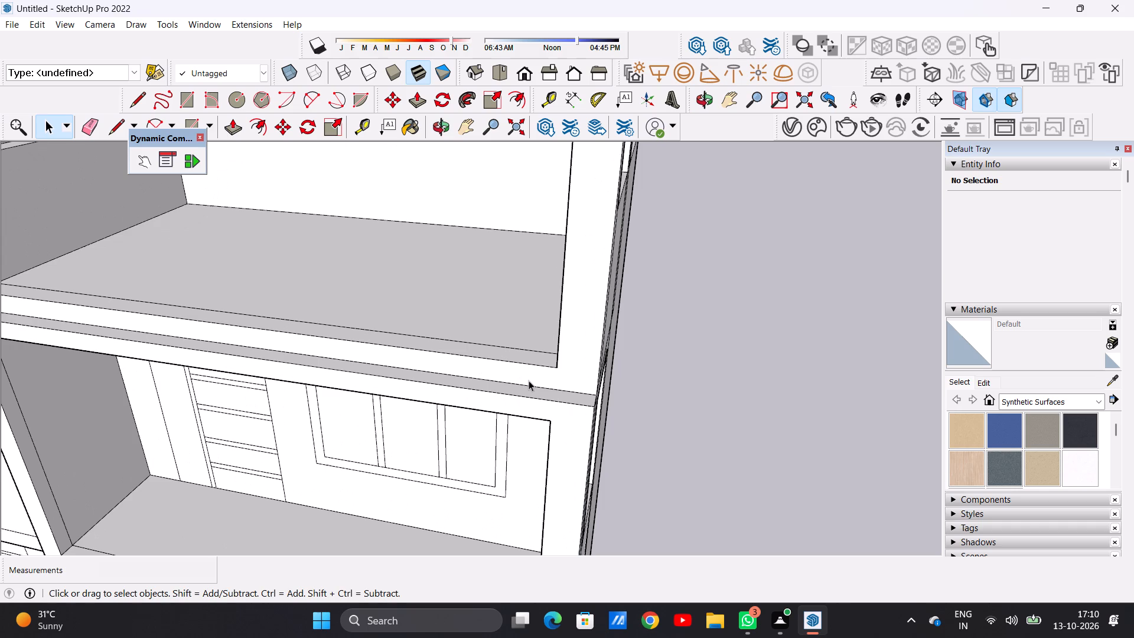
pyautogui.hotkey('ctrl', 'z')
pyautogui.hotkey('ctrl', 'z')
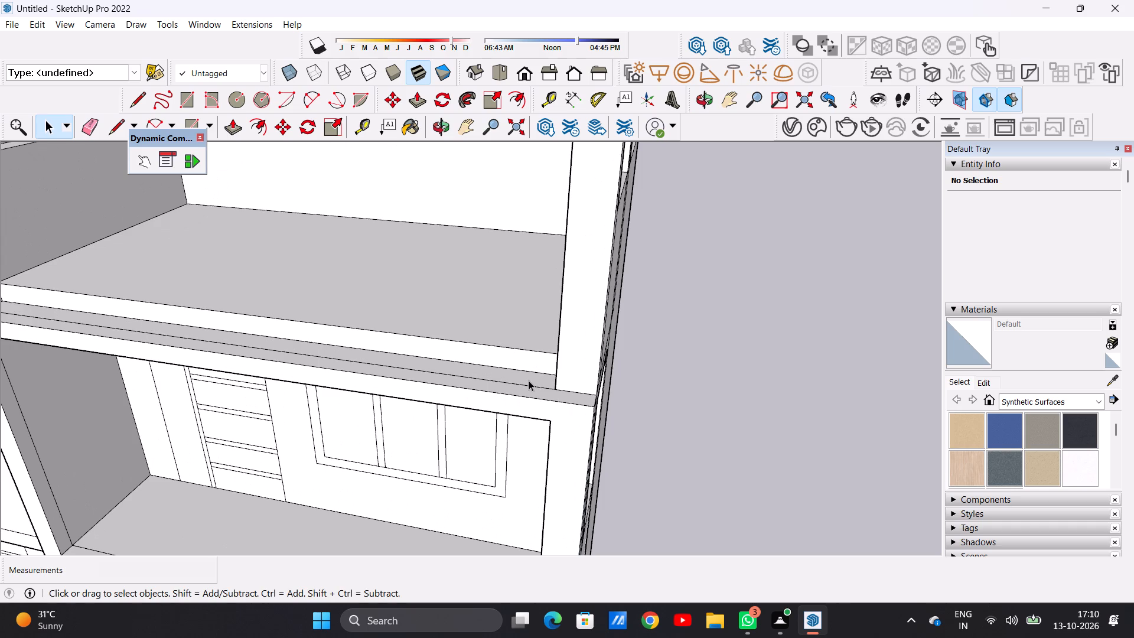
# Examine the sunken ledge strip and the terrace's front outer corner from the outer side.
pyautogui.scroll(-10, 529, 380)
pyautogui.moveTo(529, 382); pyautogui.dragTo(468, 335, button='middle')
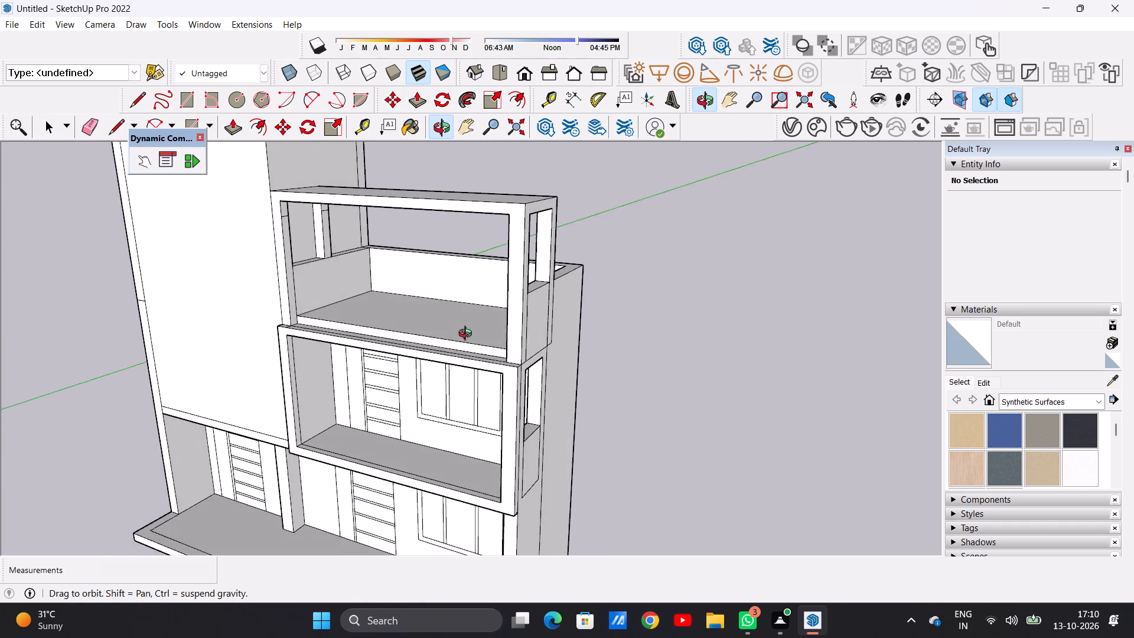
pyautogui.moveTo(468, 335); pyautogui.dragTo(397, 375, button='middle')
pyautogui.scroll(6, 452, 398)
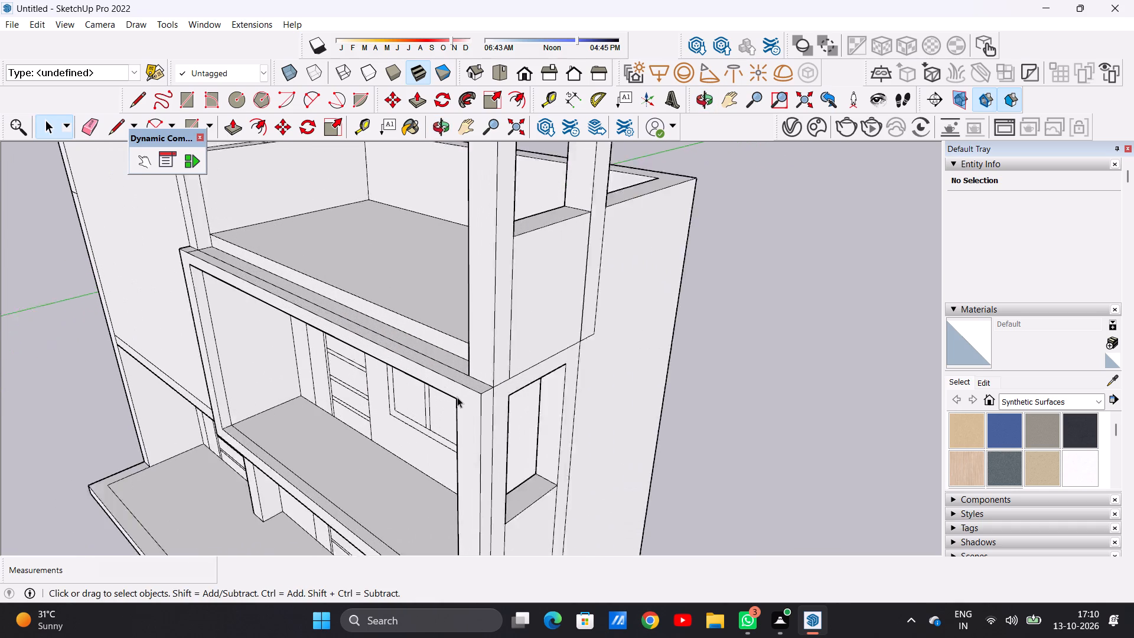
pyautogui.scroll(4, 457, 397)
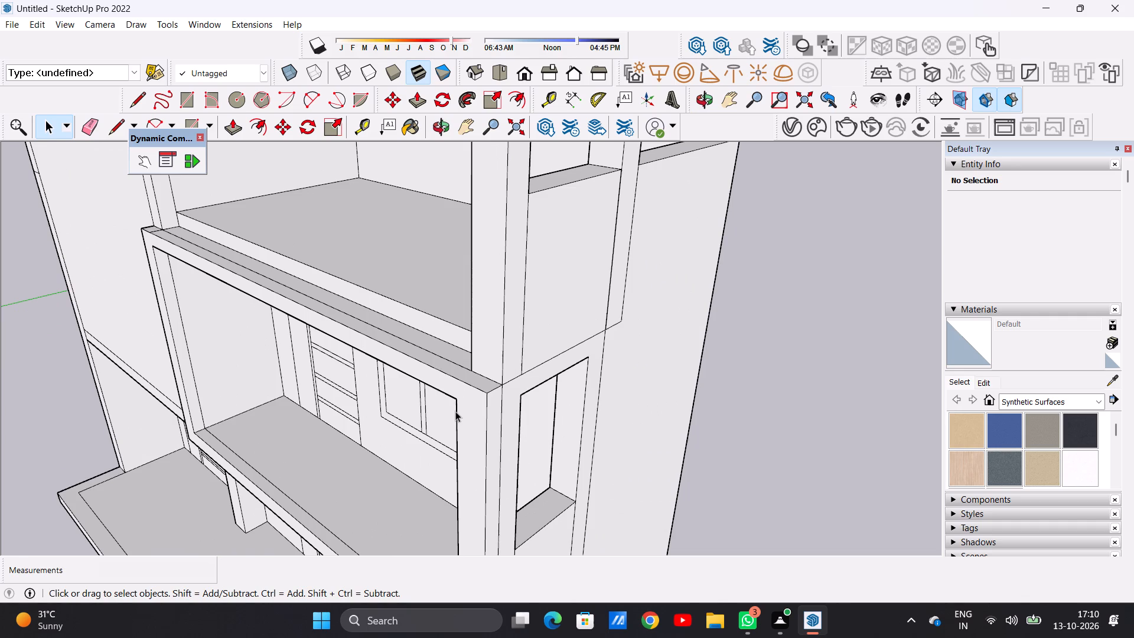
pyautogui.scroll(-6, 470, 261)
pyautogui.moveTo(419, 320); pyautogui.dragTo(474, 287, button='middle')
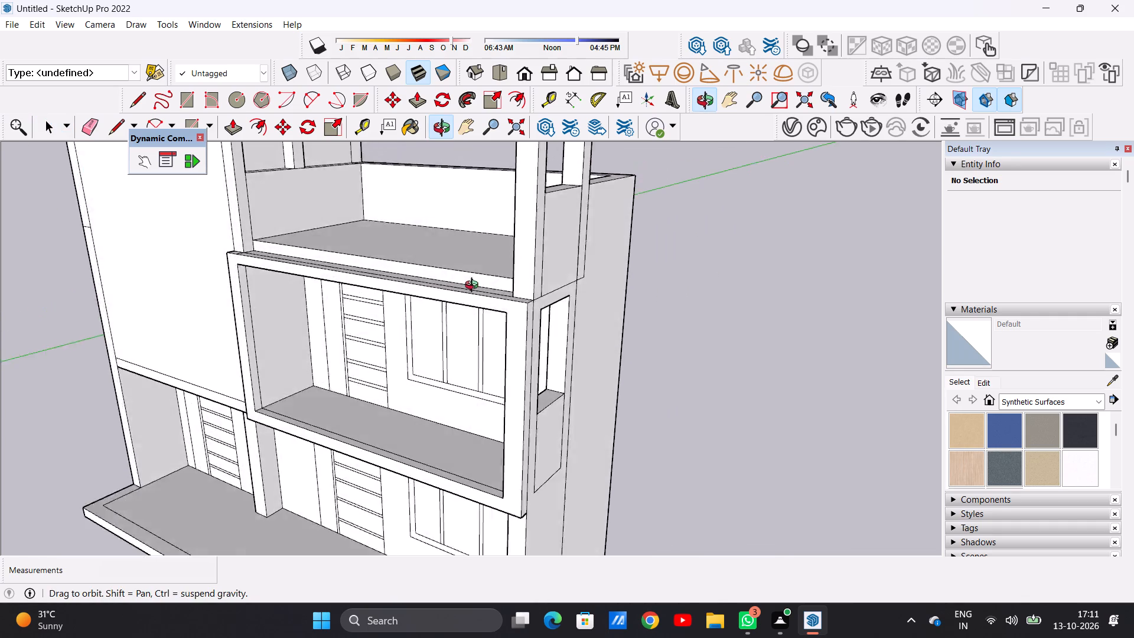
pyautogui.moveTo(474, 287); pyautogui.dragTo(556, 306, button='middle')
# Push/Pull the sunken ledge strip along the terrace's front edge up 7" to the terrace floor level.
pyautogui.scroll(5, 586, 326)
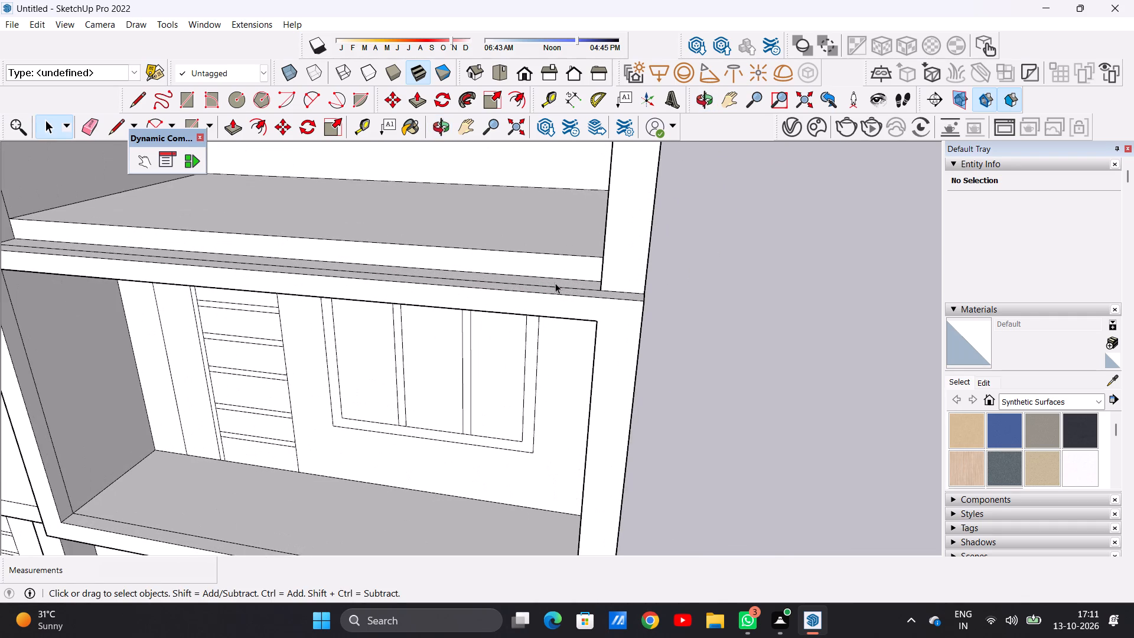
pyautogui.moveTo(555, 282); pyautogui.dragTo(560, 317, button='middle')
pyautogui.scroll(2, 602, 346)
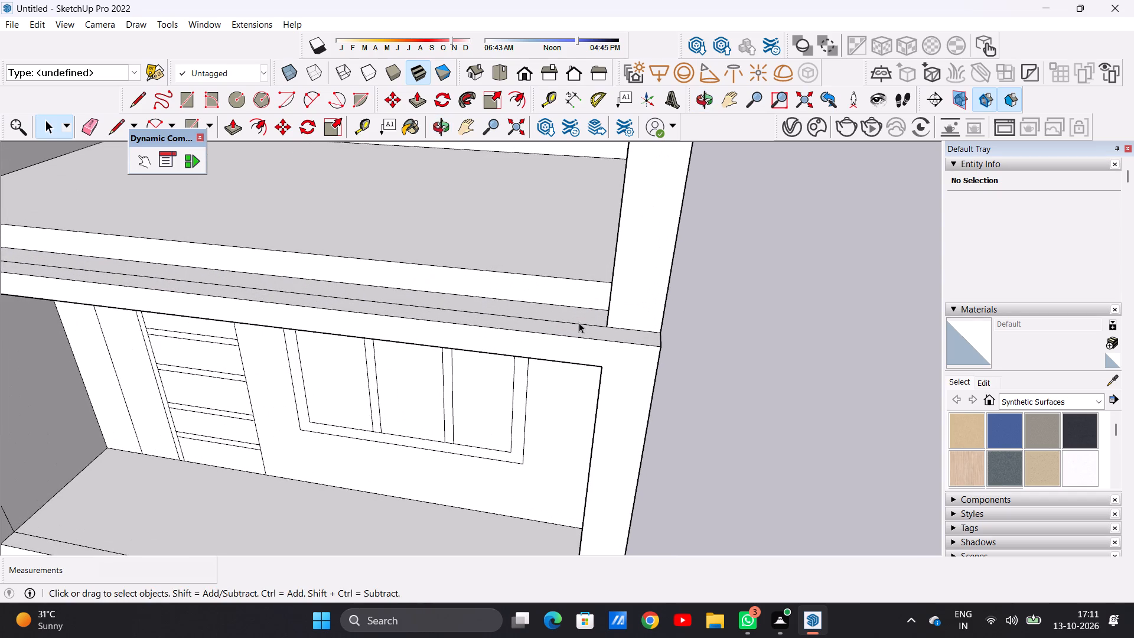
pyautogui.press('p')
pyautogui.scroll(3, 569, 313)
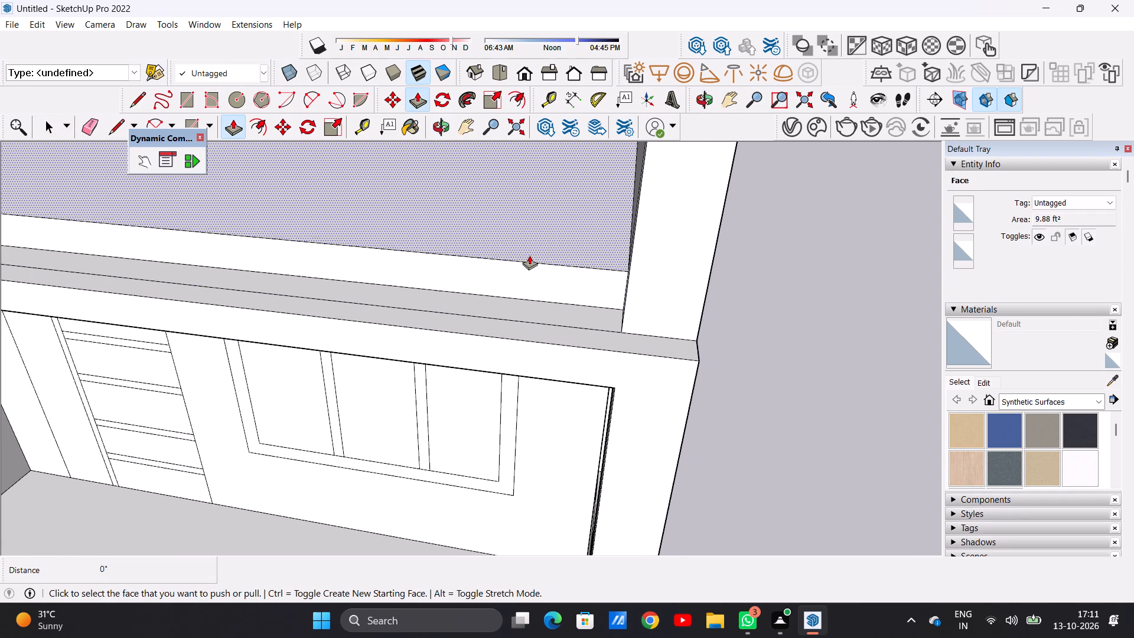
pyautogui.click(537, 304)
pyautogui.scroll(-10, 550, 277)
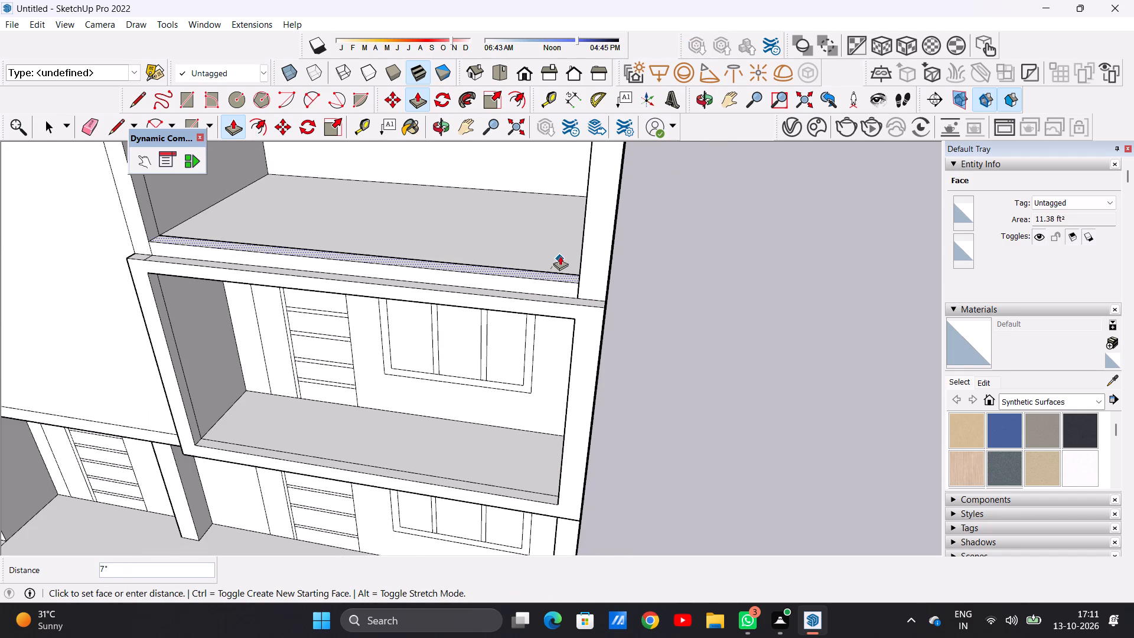
pyautogui.click(568, 259)
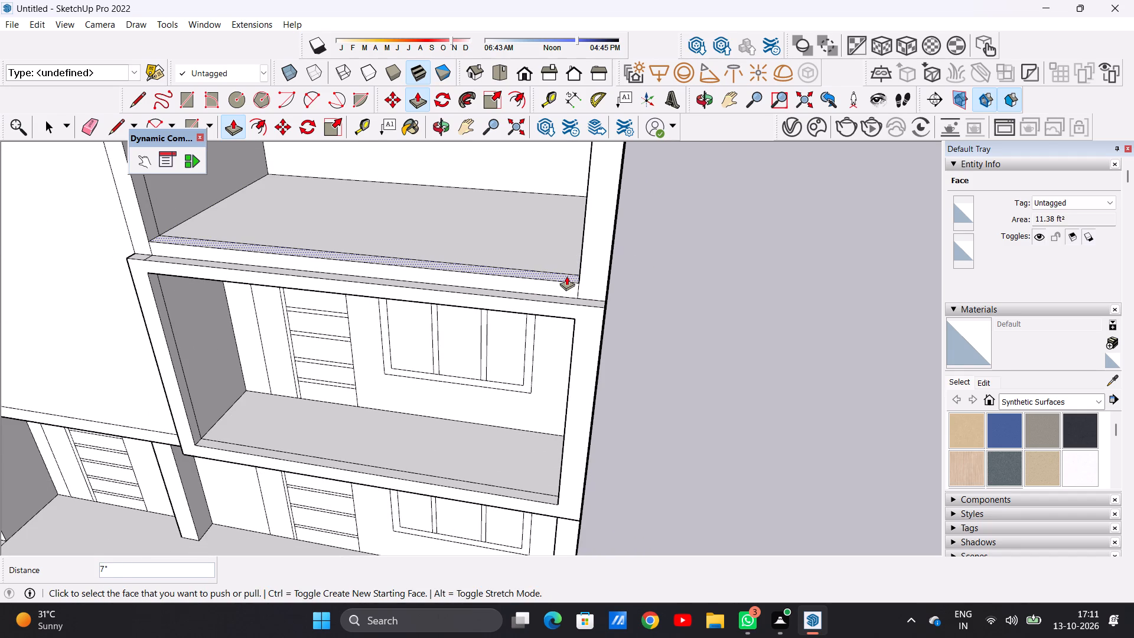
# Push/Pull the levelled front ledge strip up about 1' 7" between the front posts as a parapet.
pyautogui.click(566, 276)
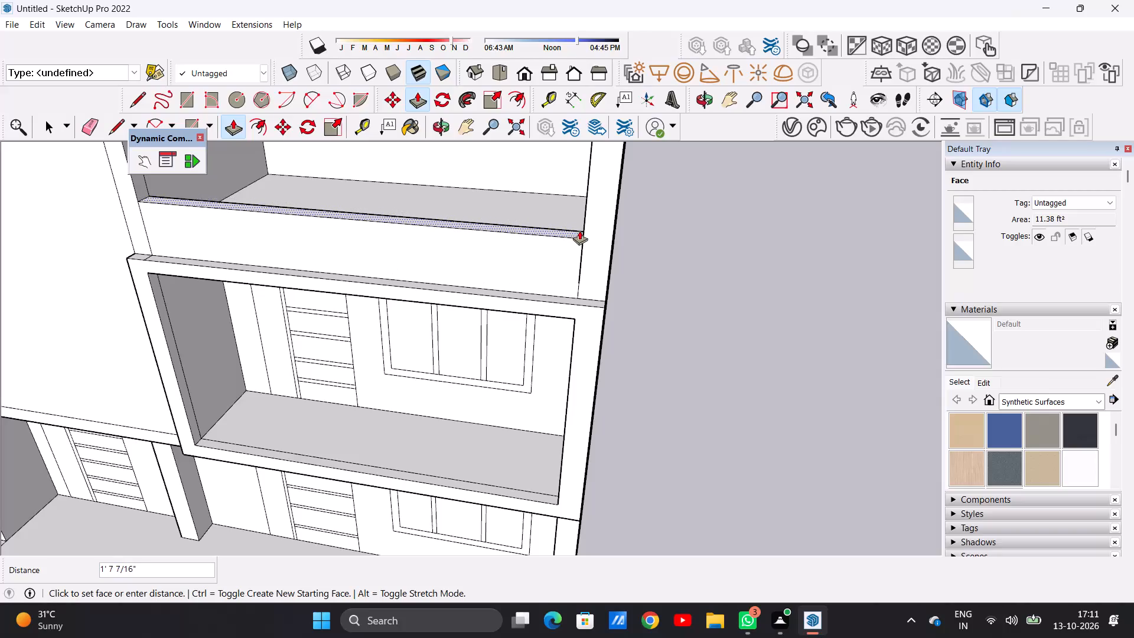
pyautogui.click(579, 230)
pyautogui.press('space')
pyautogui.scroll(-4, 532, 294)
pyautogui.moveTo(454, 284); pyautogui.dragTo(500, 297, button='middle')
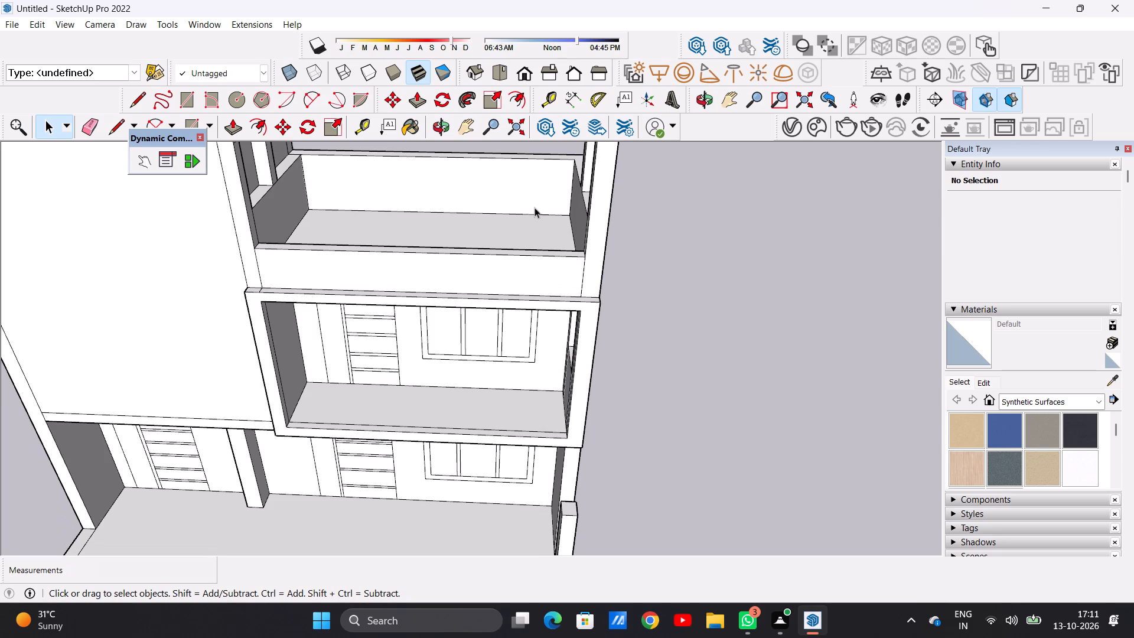
# Examine the parapet between the terrace's front posts from the front and from above.
pyautogui.scroll(-8, 351, 295)
pyautogui.moveTo(400, 281); pyautogui.dragTo(354, 174, button='middle')
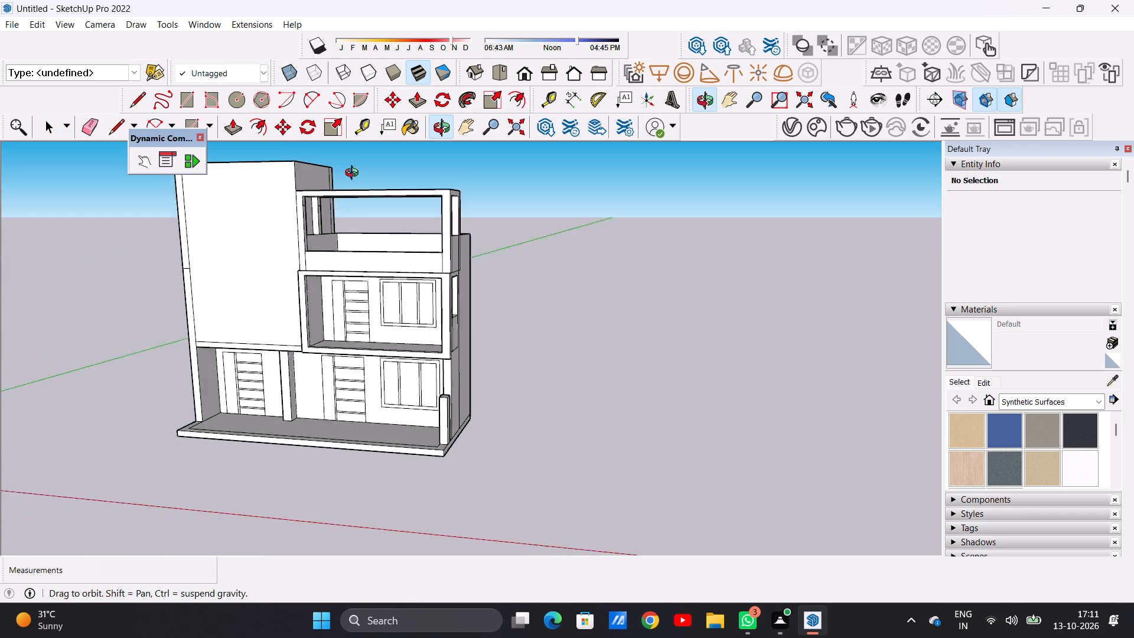
pyautogui.moveTo(354, 174); pyautogui.dragTo(329, 314, button='middle')
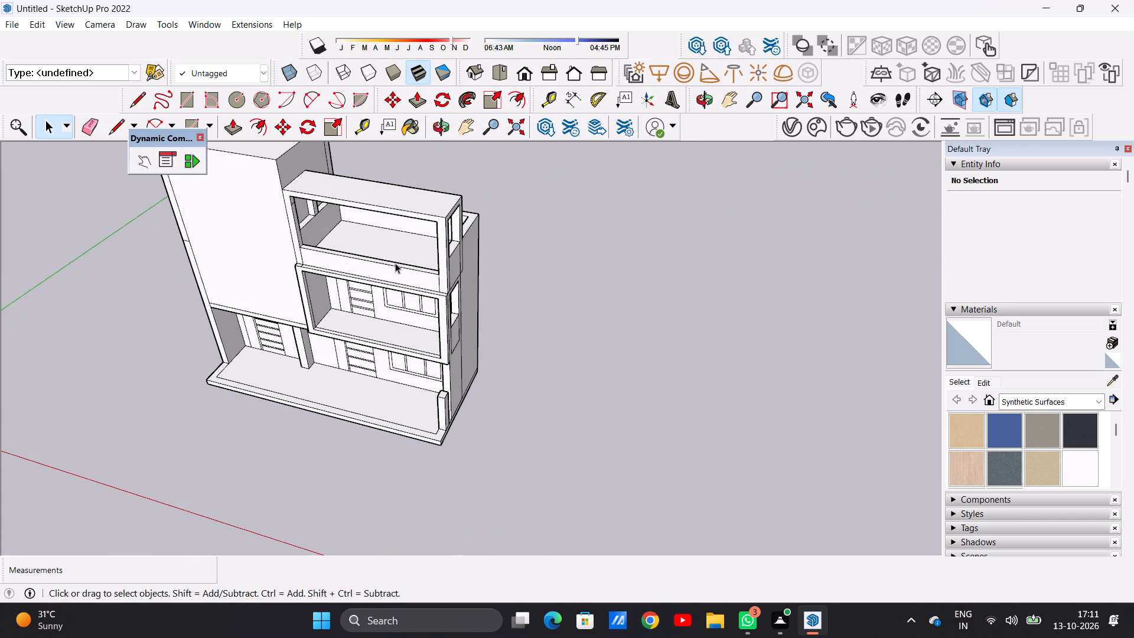
pyautogui.scroll(1, 396, 262)
pyautogui.scroll(-1, 396, 262)
pyautogui.scroll(9, 396, 262)
pyautogui.scroll(-7, 368, 200)
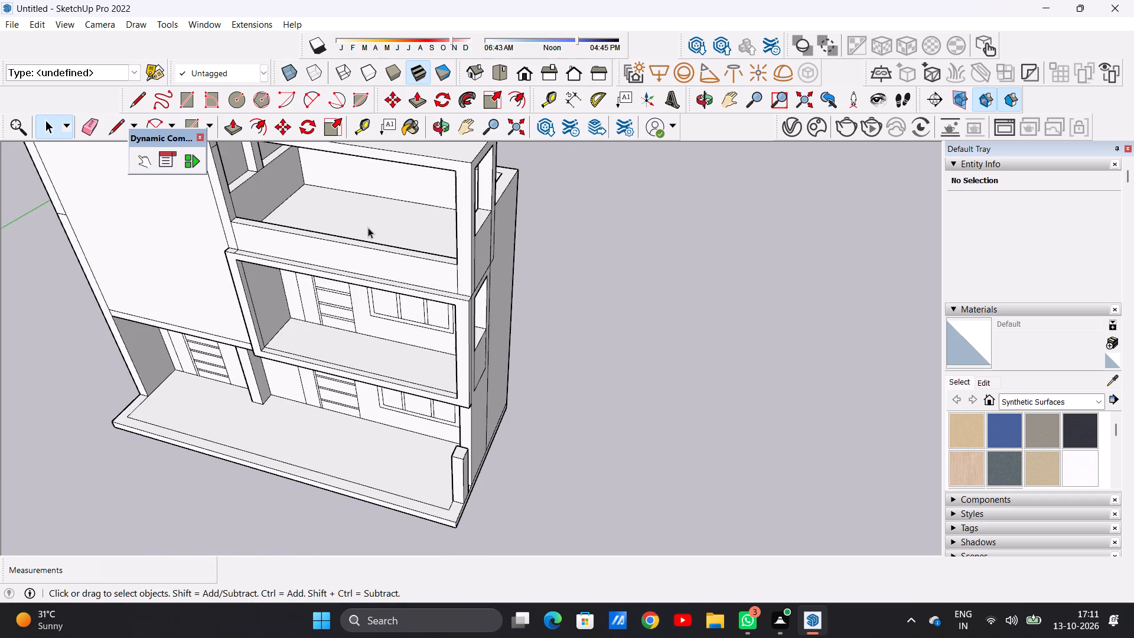
pyautogui.scroll(-5, 368, 227)
pyautogui.moveTo(386, 238); pyautogui.dragTo(444, 235, button='middle')
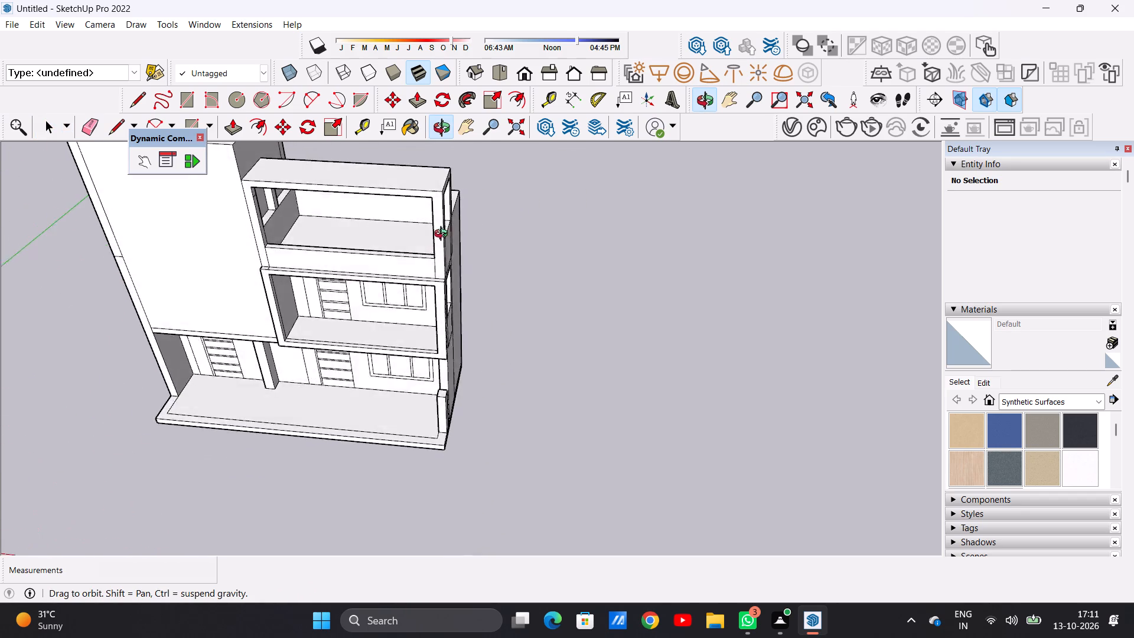
pyautogui.moveTo(444, 235); pyautogui.dragTo(451, 162, button='middle')
pyautogui.scroll(4, 385, 258)
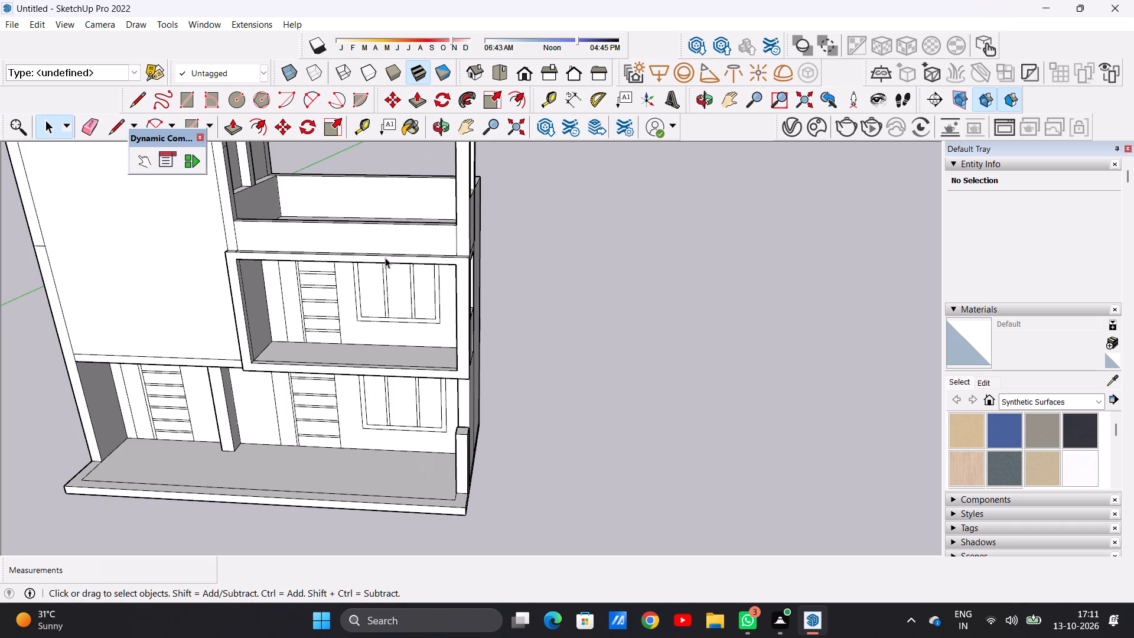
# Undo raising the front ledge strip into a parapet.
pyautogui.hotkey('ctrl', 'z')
# Push/Pull the outer ledge in front of the terrace posts up 1' 9 11/16" as a new front parapet.
pyautogui.moveTo(393, 219); pyautogui.dragTo(393, 221, button='middle')
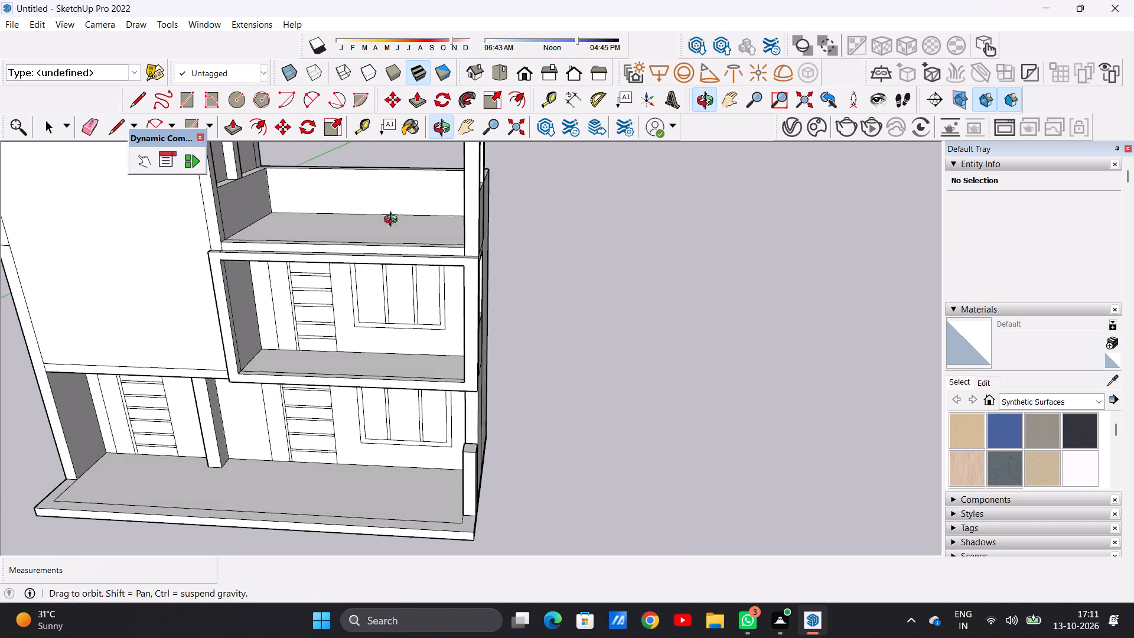
pyautogui.moveTo(393, 221); pyautogui.dragTo(384, 304, button='middle')
pyautogui.scroll(13, 471, 301)
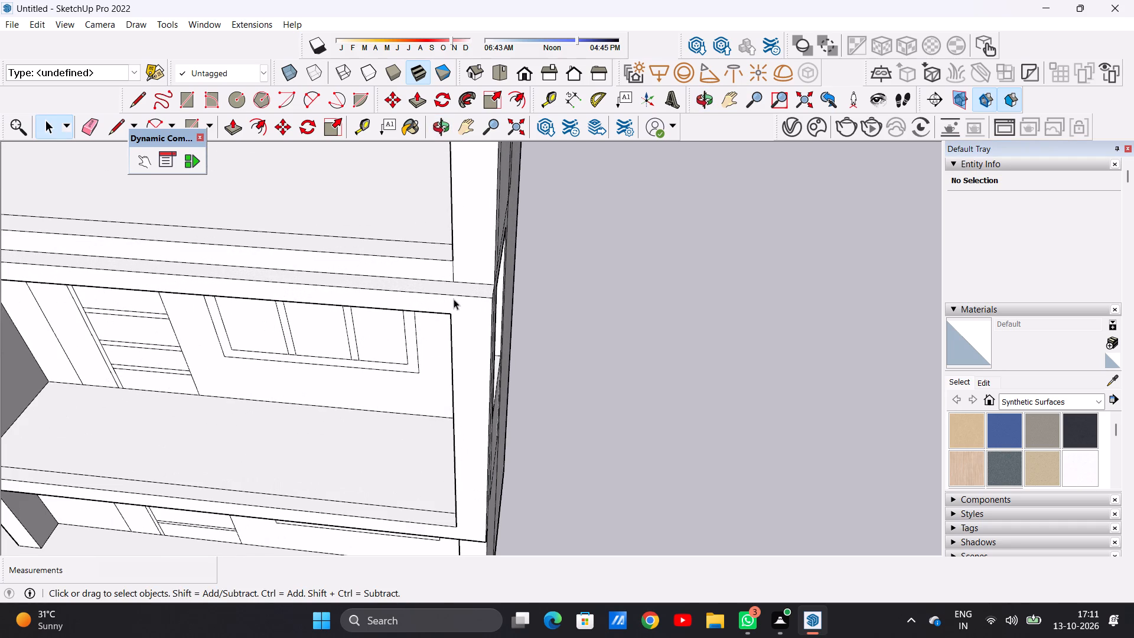
pyautogui.press('p')
pyautogui.scroll(4, 456, 288)
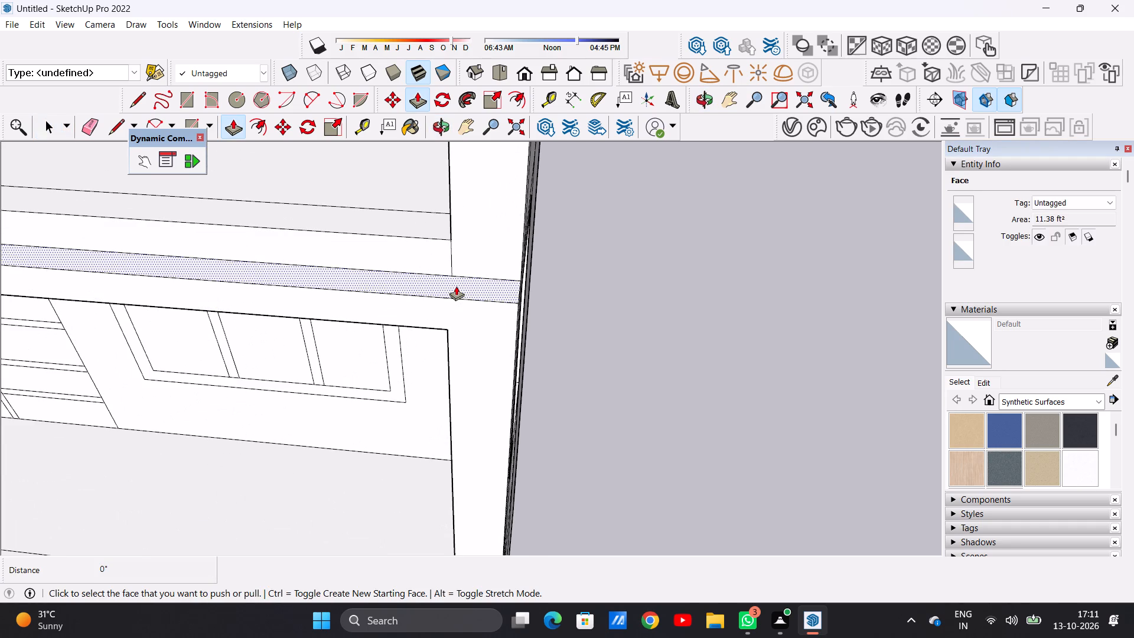
pyautogui.click(456, 286)
pyautogui.scroll(-6, 465, 226)
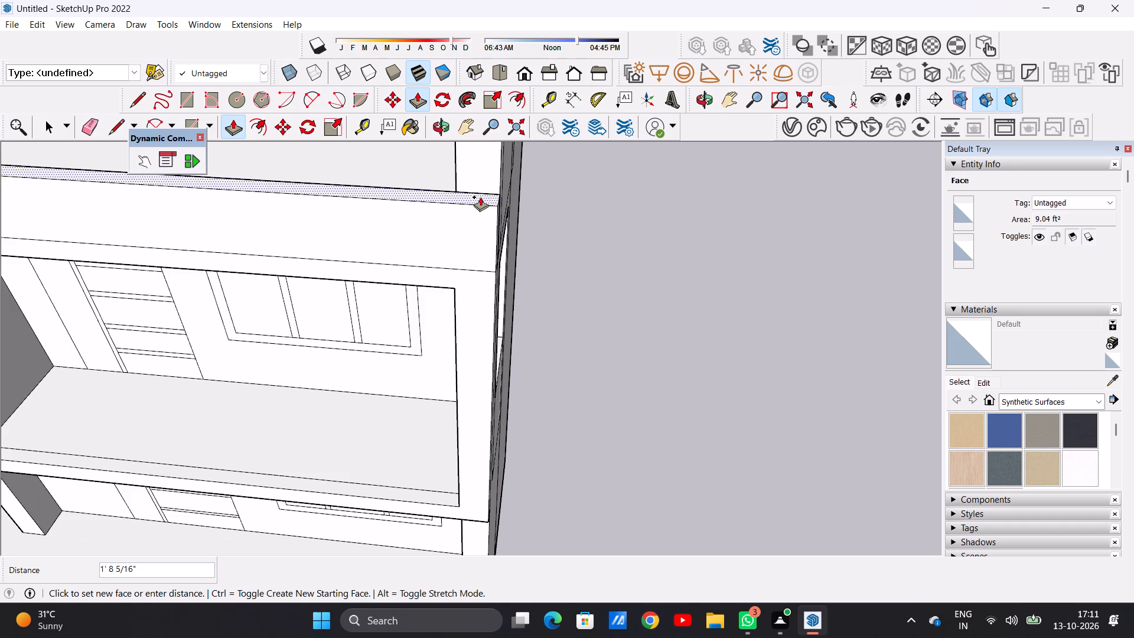
pyautogui.click(485, 192)
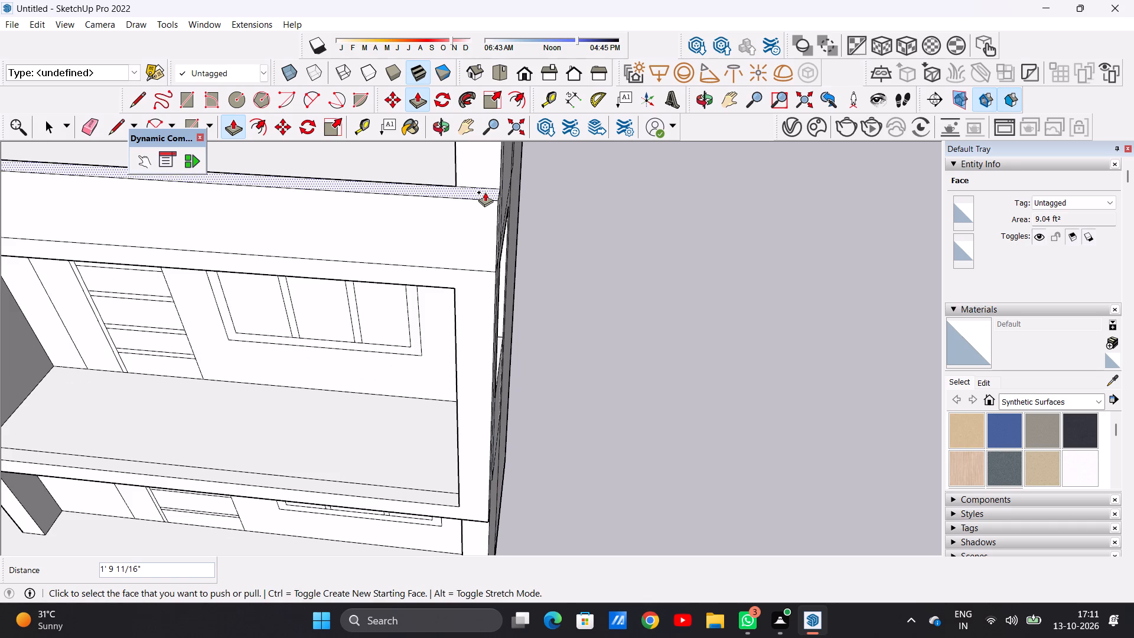
pyautogui.press('space')
# Examine the new front parapet, the house's outer side and rear, and the inside of the top-level parapet walls.
pyautogui.scroll(-13, 435, 275)
pyautogui.moveTo(389, 246); pyautogui.dragTo(384, 159, button='middle')
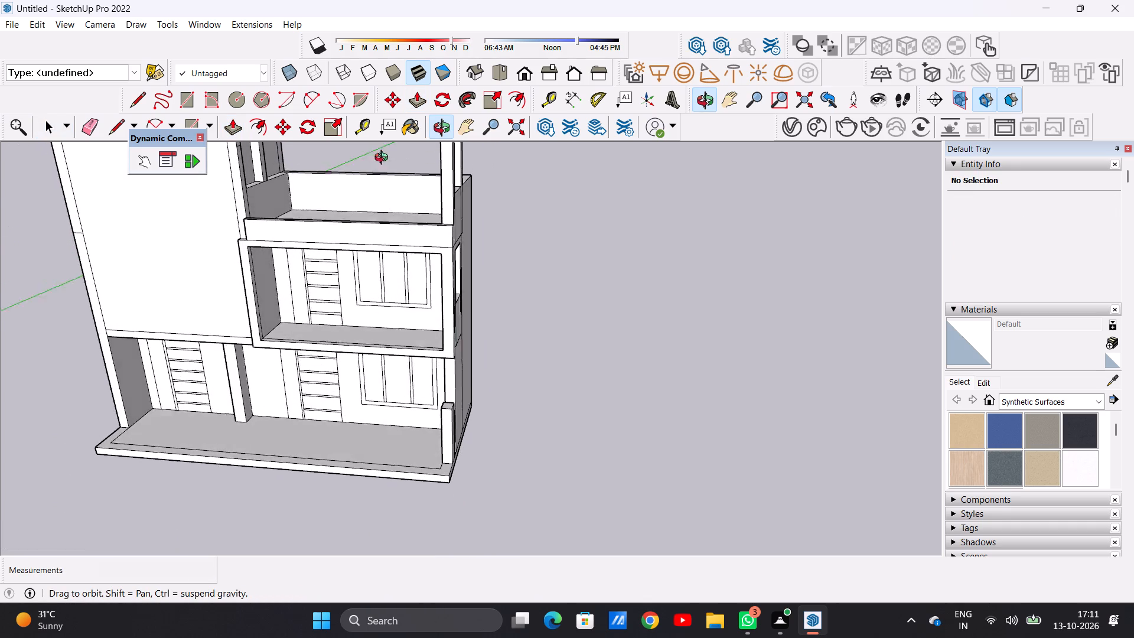
pyautogui.moveTo(384, 159); pyautogui.dragTo(209, 210, button='middle')
pyautogui.moveTo(545, 213); pyautogui.dragTo(152, 228, button='middle')
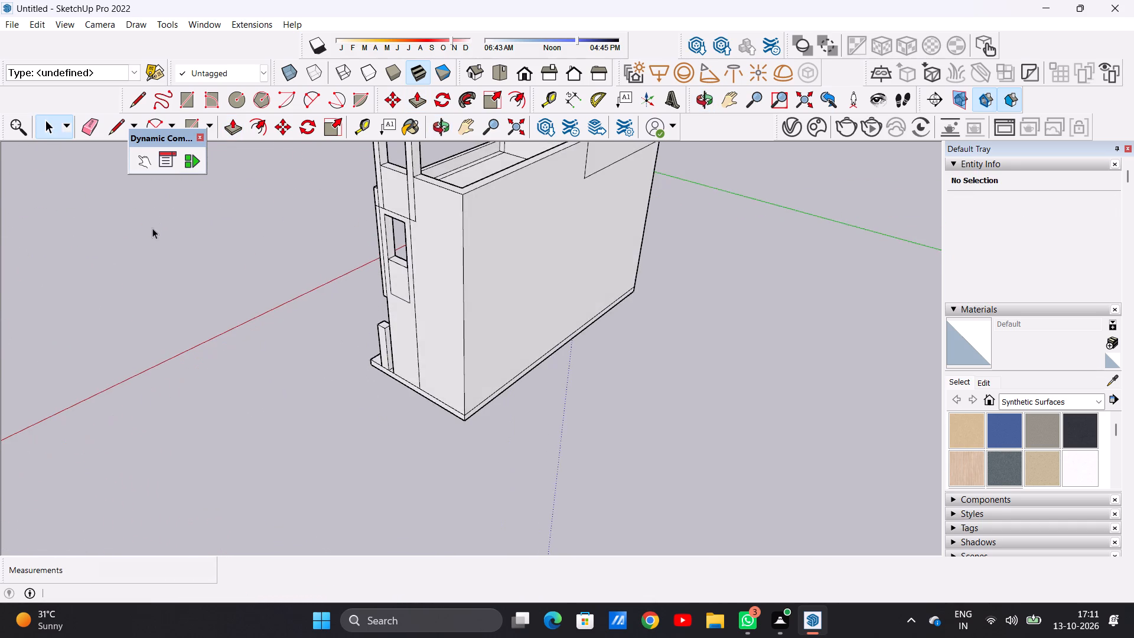
pyautogui.scroll(-2, 315, 276)
pyautogui.scroll(1, 331, 292)
pyautogui.scroll(-1, 333, 294)
pyautogui.scroll(2, 449, 148)
pyautogui.scroll(-1, 443, 165)
pyautogui.scroll(2, 443, 168)
pyautogui.scroll(-17, 453, 248)
pyautogui.scroll(2, 459, 212)
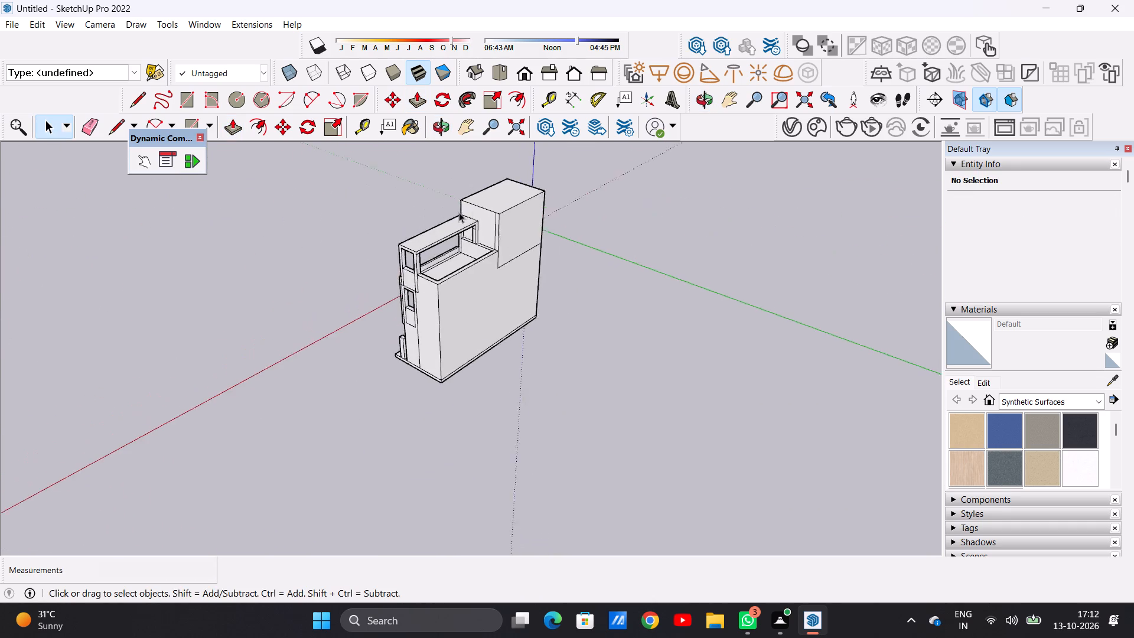
pyautogui.scroll(13, 459, 212)
pyautogui.scroll(-1, 441, 287)
pyautogui.scroll(2, 441, 287)
pyautogui.scroll(-2, 441, 287)
pyautogui.scroll(9, 441, 287)
pyautogui.scroll(-1, 363, 349)
pyautogui.scroll(5, 363, 349)
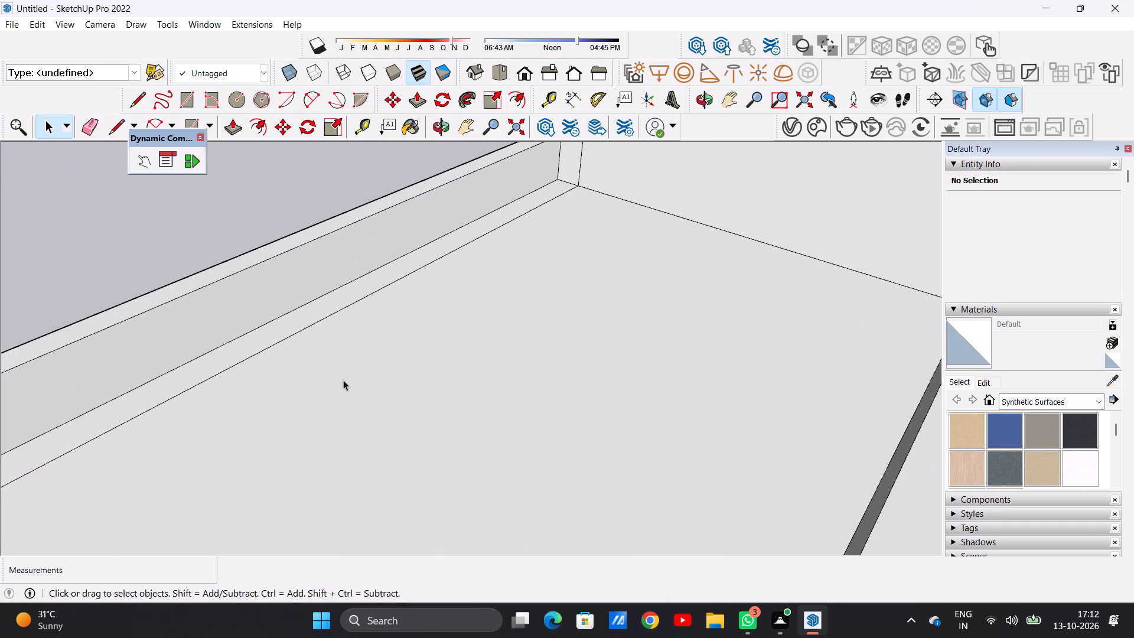
# Undo the raised front parapet ahead of the top-level terrace posts.
pyautogui.scroll(-6, 346, 377)
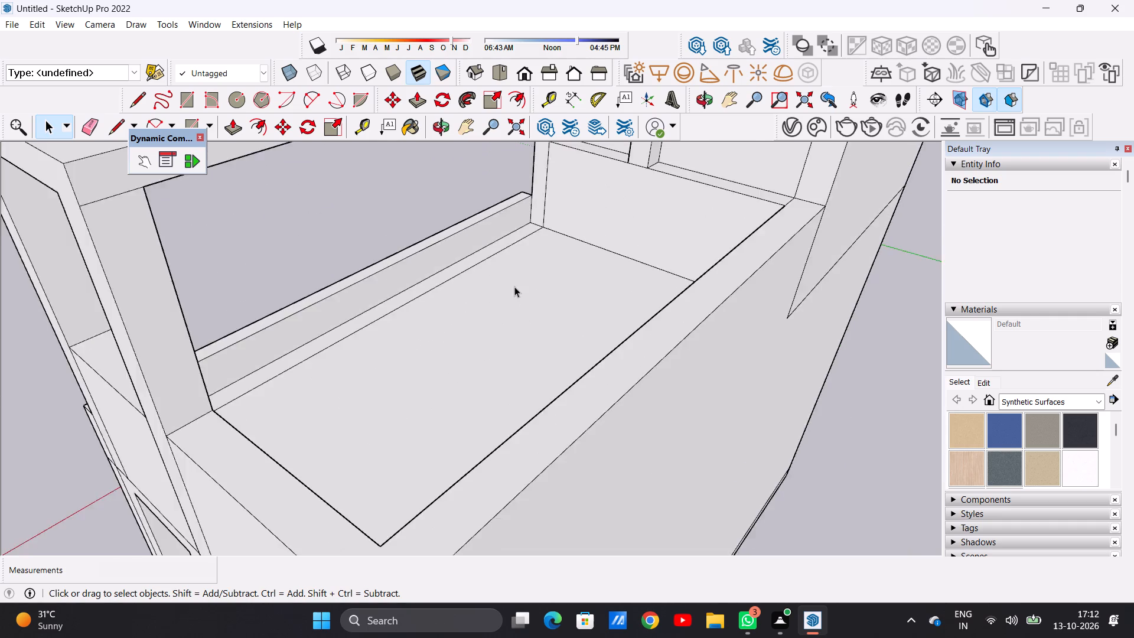
pyautogui.scroll(-13, 514, 287)
pyautogui.moveTo(376, 300); pyautogui.dragTo(724, 271, button='middle')
pyautogui.moveTo(469, 270); pyautogui.dragTo(583, 266, button='middle')
pyautogui.scroll(7, 588, 241)
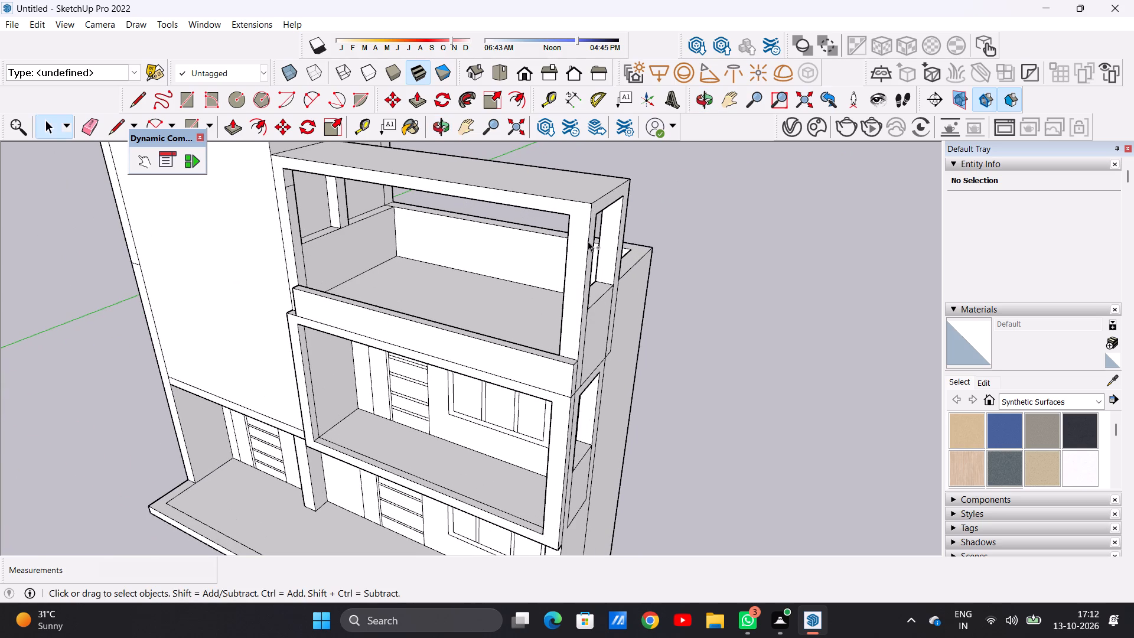
pyautogui.hotkey('ctrl', 'z')
pyautogui.hotkey('ctrl', 'z')
pyautogui.hotkey('ctrl', 'z')
pyautogui.hotkey('ctrl', 'z')
pyautogui.hotkey('ctrl', 'z')
pyautogui.hotkey('ctrl', 'z')
pyautogui.hotkey('ctrl', 'z')
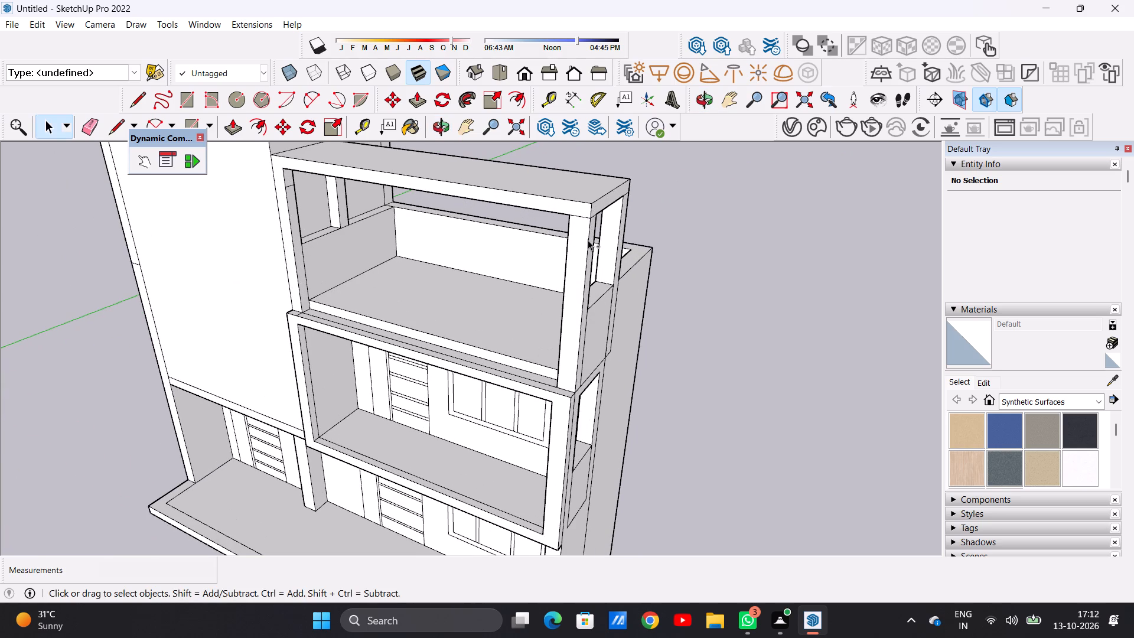
# Undo the overhead slab and beams spanning the front and outer posts of the terrace.
pyautogui.hotkey('ctrl', 'z')
pyautogui.hotkey('ctrl', 'z')
pyautogui.hotkey('ctrl', 'z')
pyautogui.hotkey('ctrl', 'z')
pyautogui.hotkey('ctrl', 'z')
pyautogui.hotkey('ctrl', 'z')
pyautogui.hotkey('ctrl', 'z')
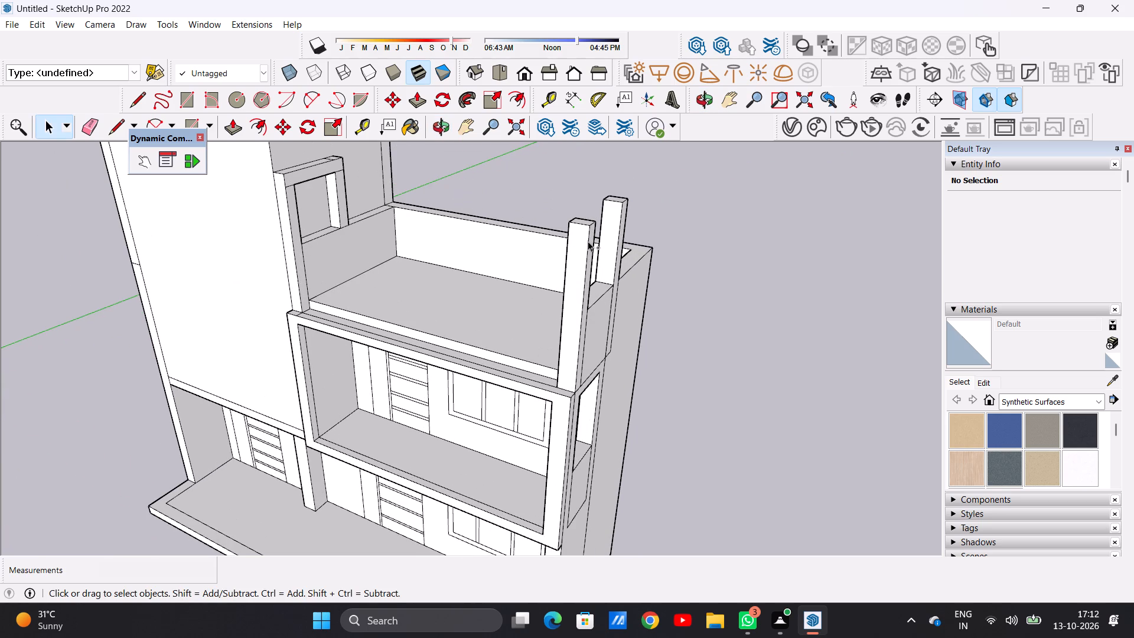
# Undo the front outer post's forward extension and the lintel joining the two posts beside the tall block.
pyautogui.hotkey('ctrl', 'z')
pyautogui.hotkey('ctrl', 'z')
pyautogui.hotkey('ctrl', 'z')
pyautogui.hotkey('ctrl', 'z')
pyautogui.hotkey('ctrl', 'z')
pyautogui.hotkey('ctrl', 'z')
pyautogui.hotkey('ctrl', 'z')
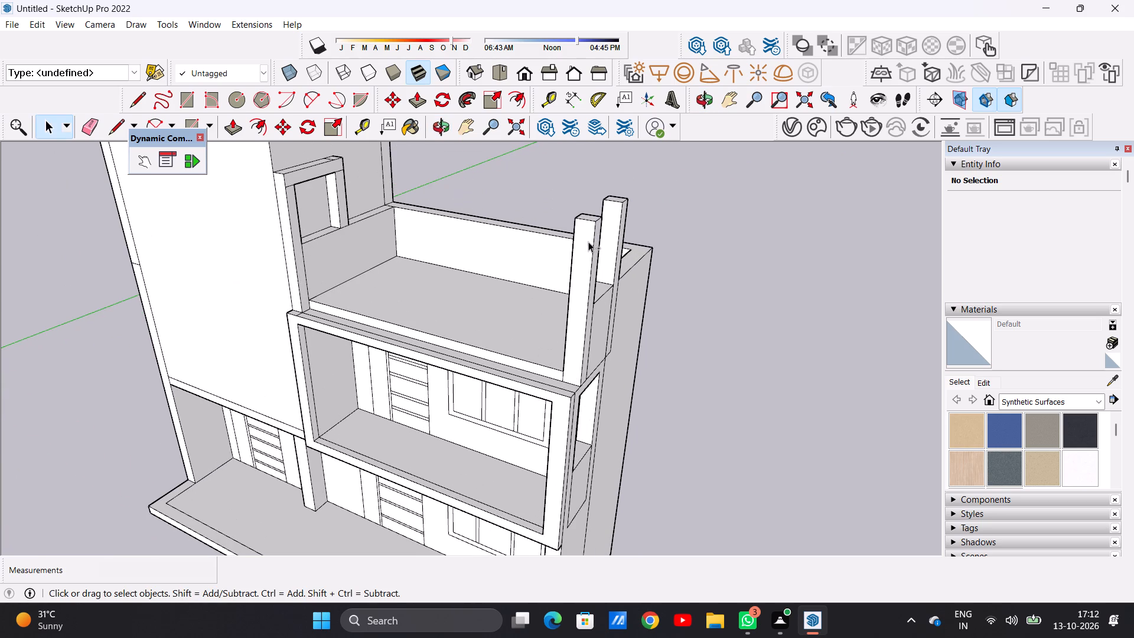
pyautogui.hotkey('ctrl', 'z')
pyautogui.hotkey('ctrl', 'z')
pyautogui.hotkey('ctrl', 'z')
pyautogui.hotkey('ctrl', 'z')
pyautogui.hotkey('ctrl', 'z')
pyautogui.hotkey('ctrl', 'z')
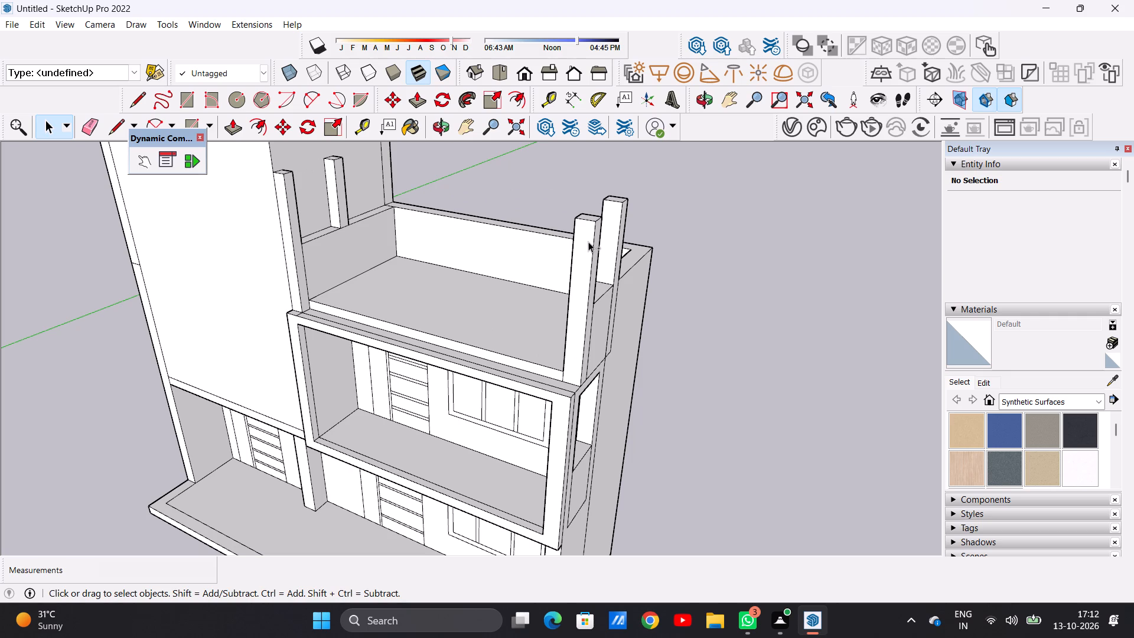
# Undo the two posts on the terrace side wall beside the tall block.
pyautogui.hotkey('ctrl', 'z')
pyautogui.hotkey('ctrl', 'z')
pyautogui.hotkey('ctrl', 'z')
pyautogui.hotkey('ctrl', 'z')
pyautogui.hotkey('ctrl', 'z')
pyautogui.hotkey('ctrl', 'z')
pyautogui.hotkey('ctrl', 'z')
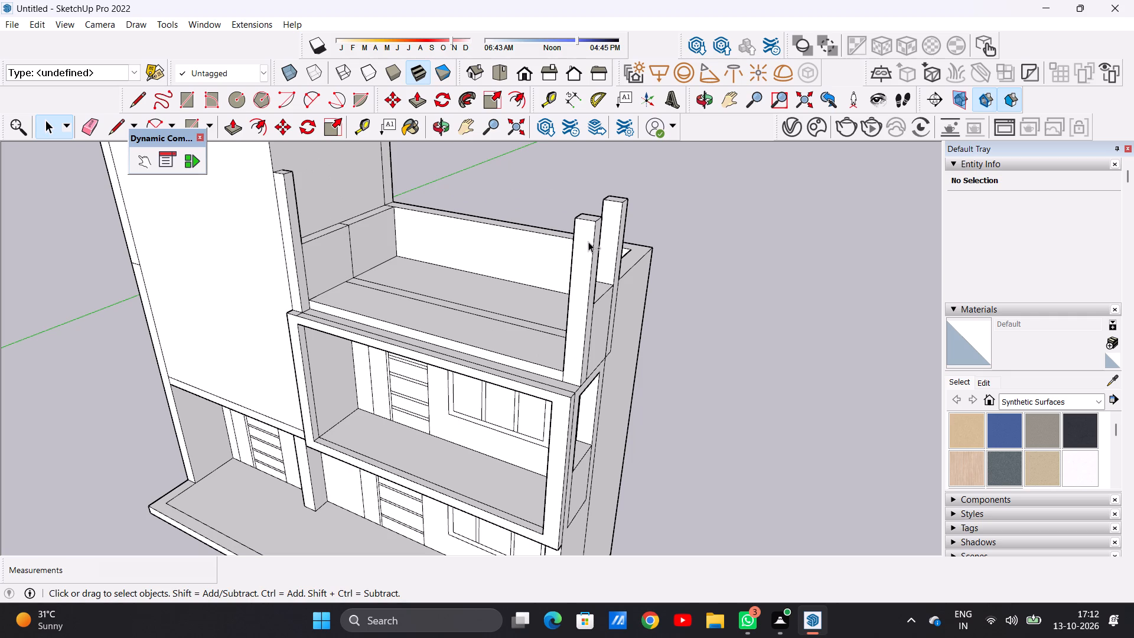
pyautogui.hotkey('ctrl', 'z')
pyautogui.hotkey('ctrl', 'z')
pyautogui.hotkey('ctrl', 'z')
pyautogui.hotkey('ctrl', 'z')
pyautogui.hotkey('ctrl', 'z')
pyautogui.hotkey('ctrl', 'z')
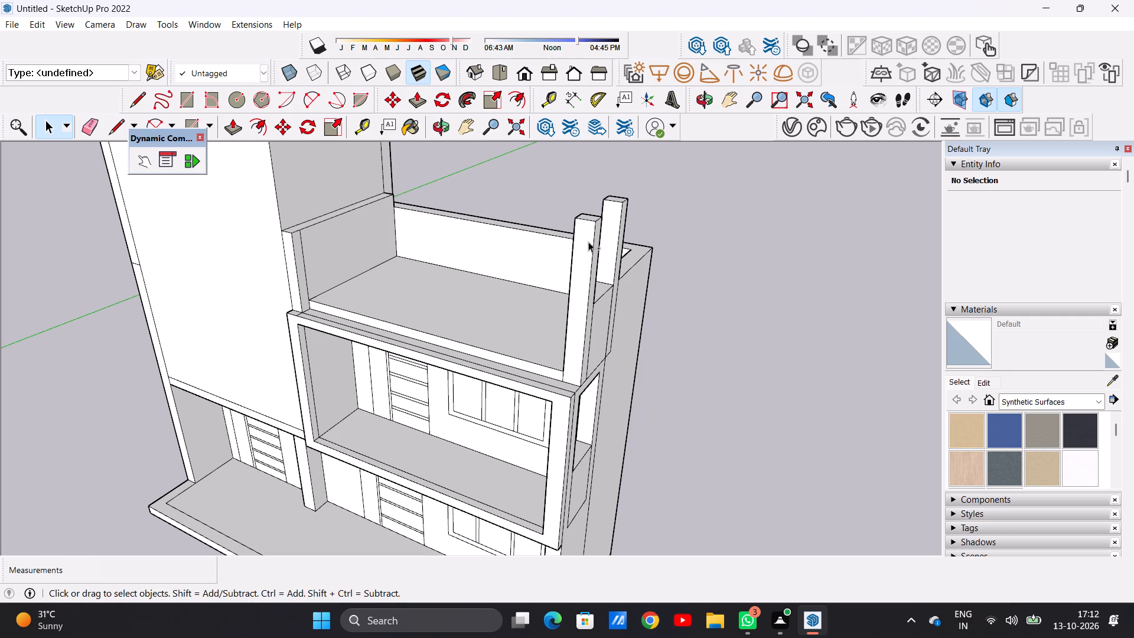
# Undo the outer-side posts and all terrace walls, going back to the bare roof slab with its surrounding ledge.
pyautogui.hotkey('ctrl', 'z')
pyautogui.hotkey('ctrl', 'z')
pyautogui.hotkey('ctrl', 'z')
pyautogui.hotkey('ctrl', 'z')
pyautogui.hotkey('ctrl', 'z')
pyautogui.hotkey('ctrl', 'z')
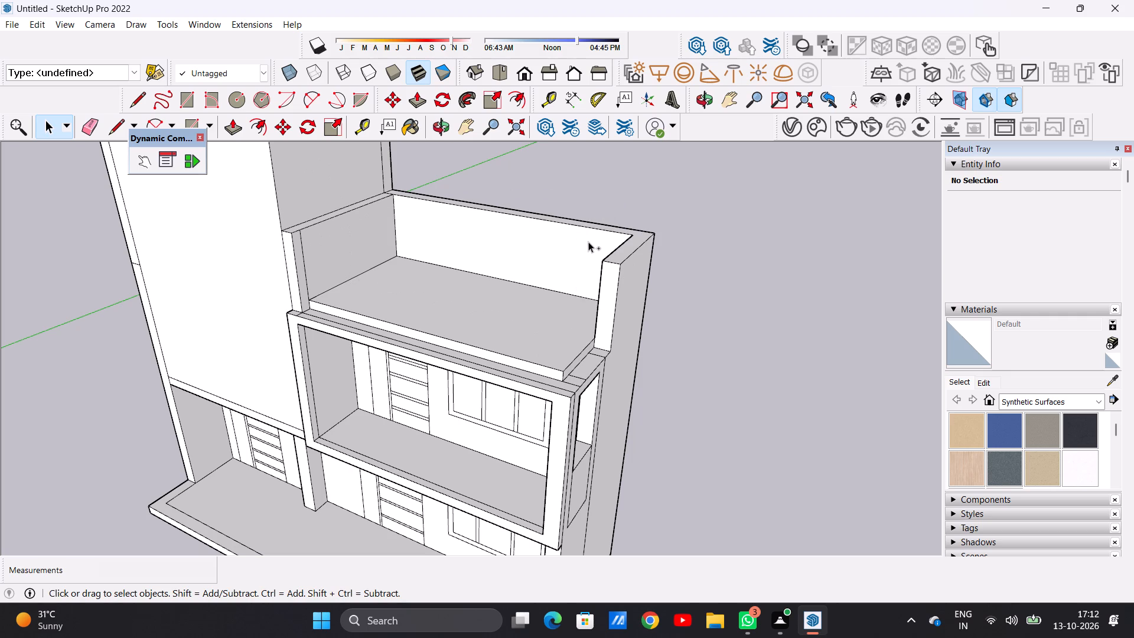
pyautogui.hotkey('ctrl', 'z')
pyautogui.hotkey('ctrl', 'z')
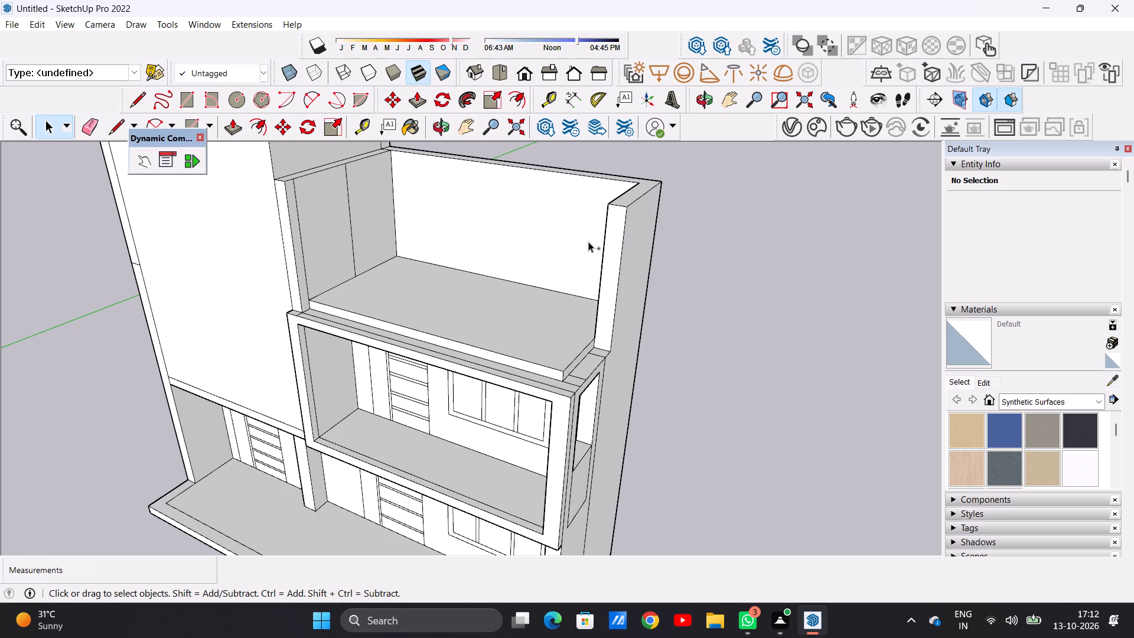
pyautogui.hotkey('ctrl', 'z')
pyautogui.hotkey('ctrl', 'z')
pyautogui.hotkey('ctrl', 'z')
pyautogui.hotkey('ctrl', 'z')
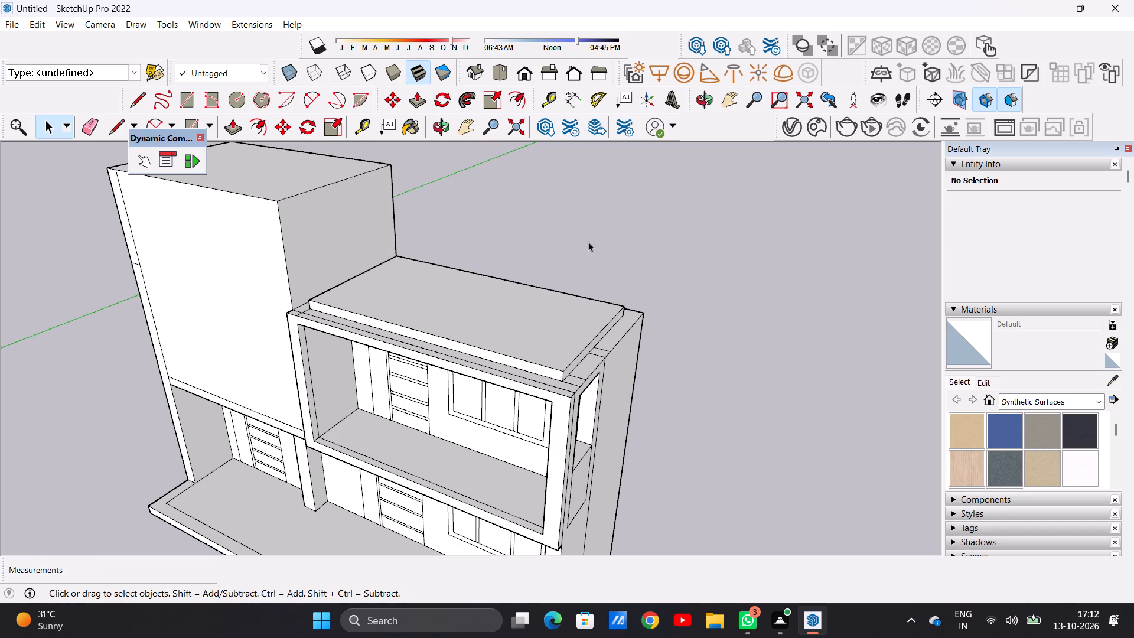
# Push/Pull the ledge strip along the roof slab's front, just behind the outer edge strip, up about 2' as a parapet.
pyautogui.scroll(10, 530, 390)
pyautogui.scroll(-3, 550, 346)
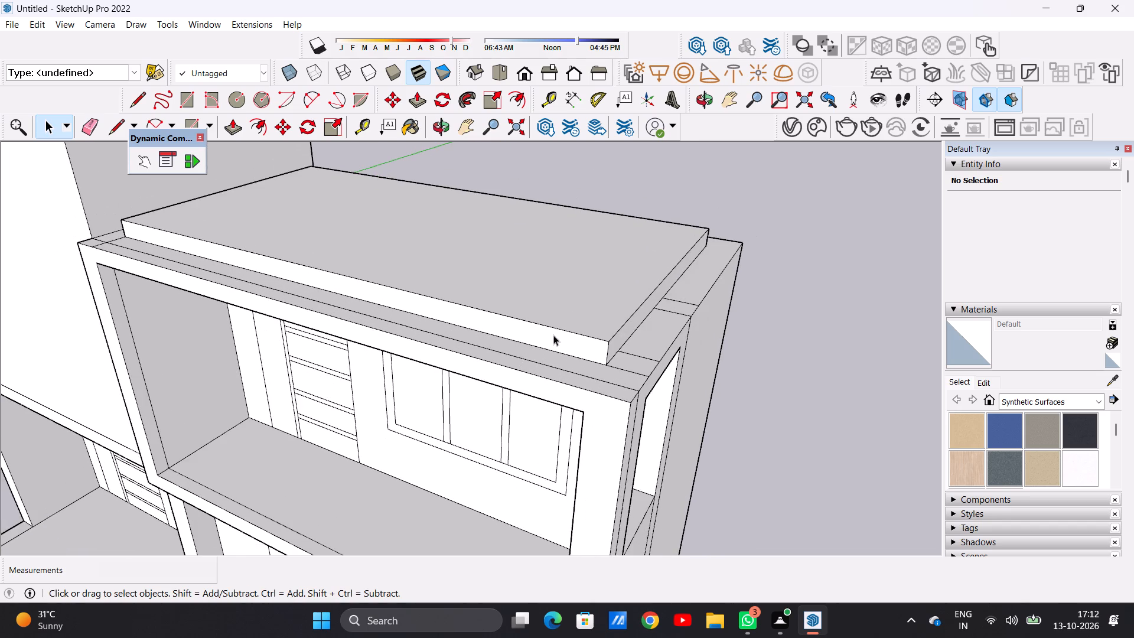
pyautogui.moveTo(550, 340); pyautogui.dragTo(576, 396, button='middle')
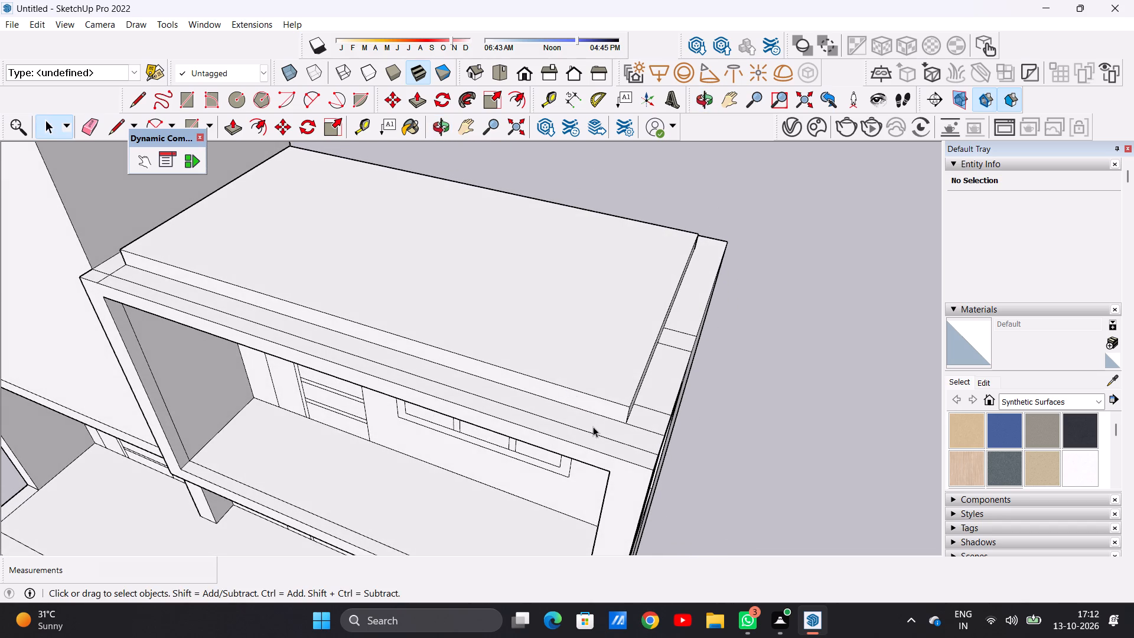
pyautogui.scroll(4, 601, 427)
pyautogui.press('p')
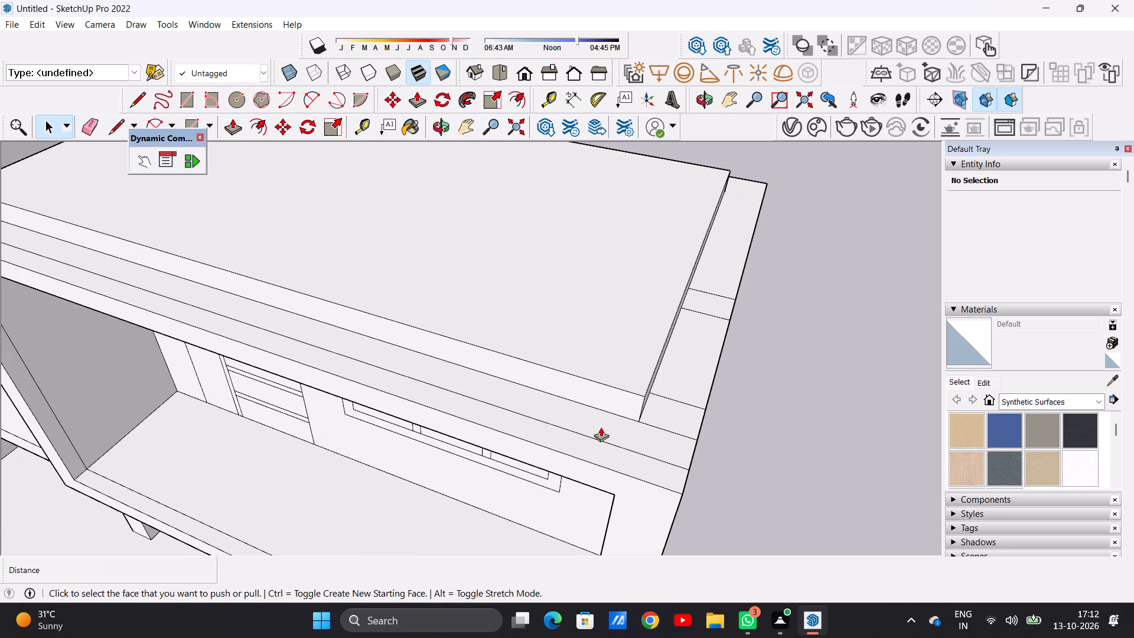
pyautogui.click(617, 430)
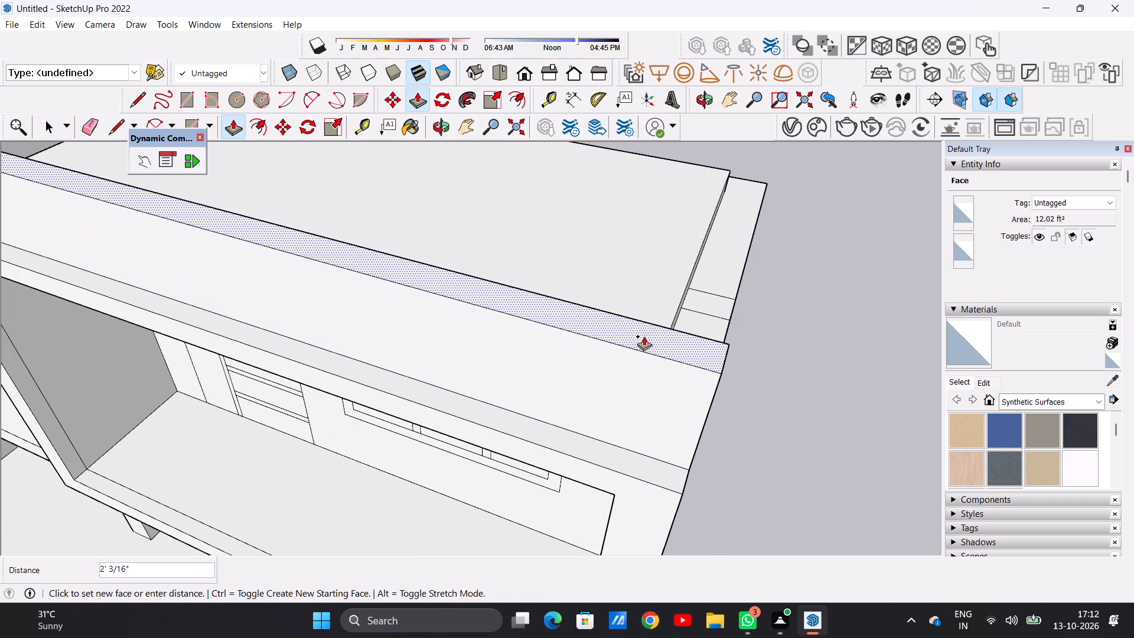
pyautogui.click(646, 328)
pyautogui.press('space')
pyautogui.scroll(-11, 608, 414)
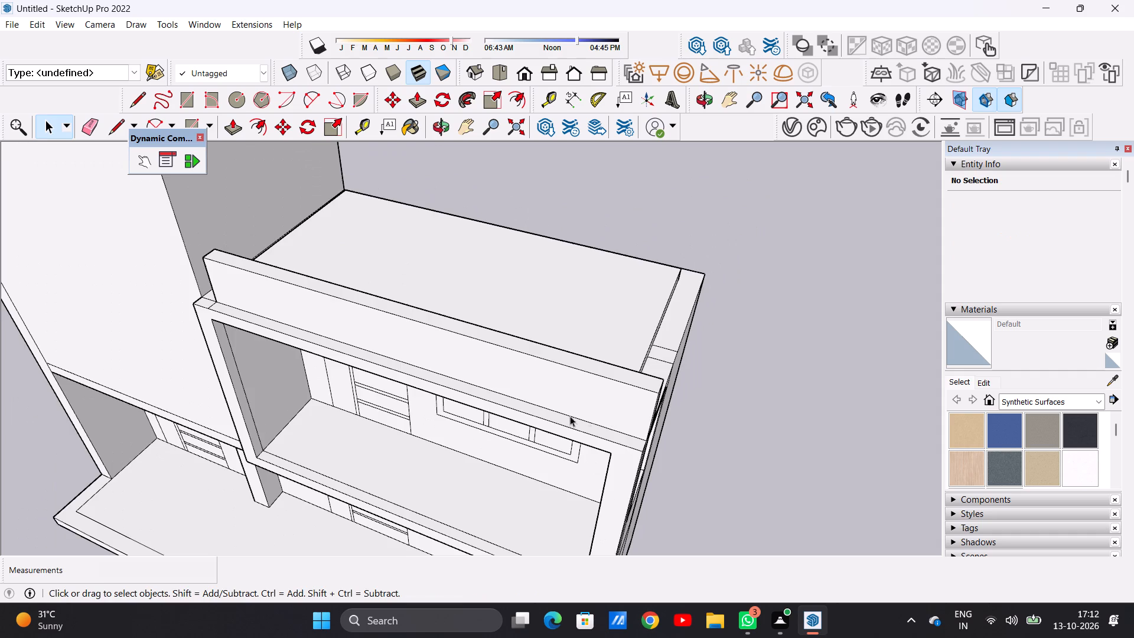
# Push/Pull the front parapet's inner end face about 9 1/2" to meet the tall block's wall.
pyautogui.moveTo(570, 411); pyautogui.dragTo(621, 307, button='middle')
pyautogui.scroll(-5, 364, 375)
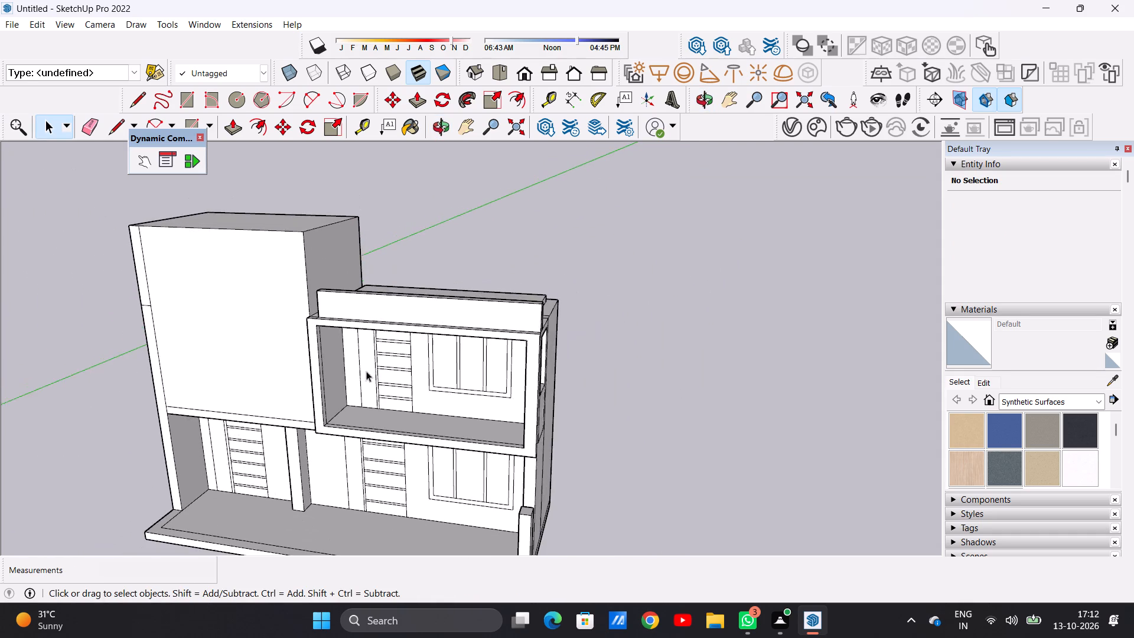
pyautogui.scroll(3, 397, 331)
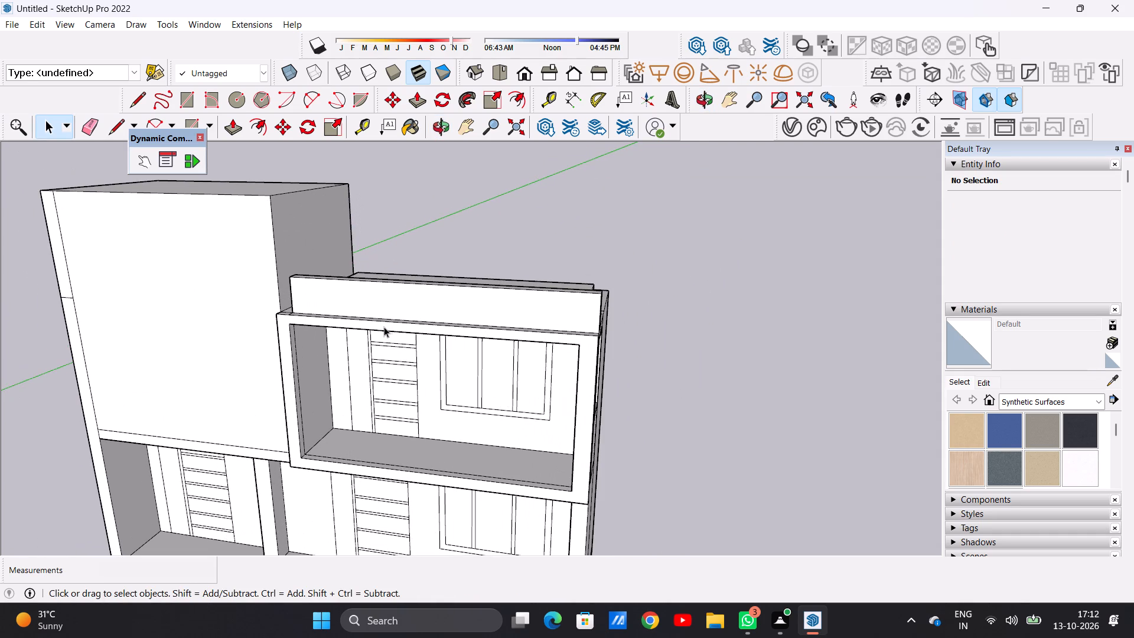
pyautogui.moveTo(334, 296); pyautogui.dragTo(245, 336, button='middle')
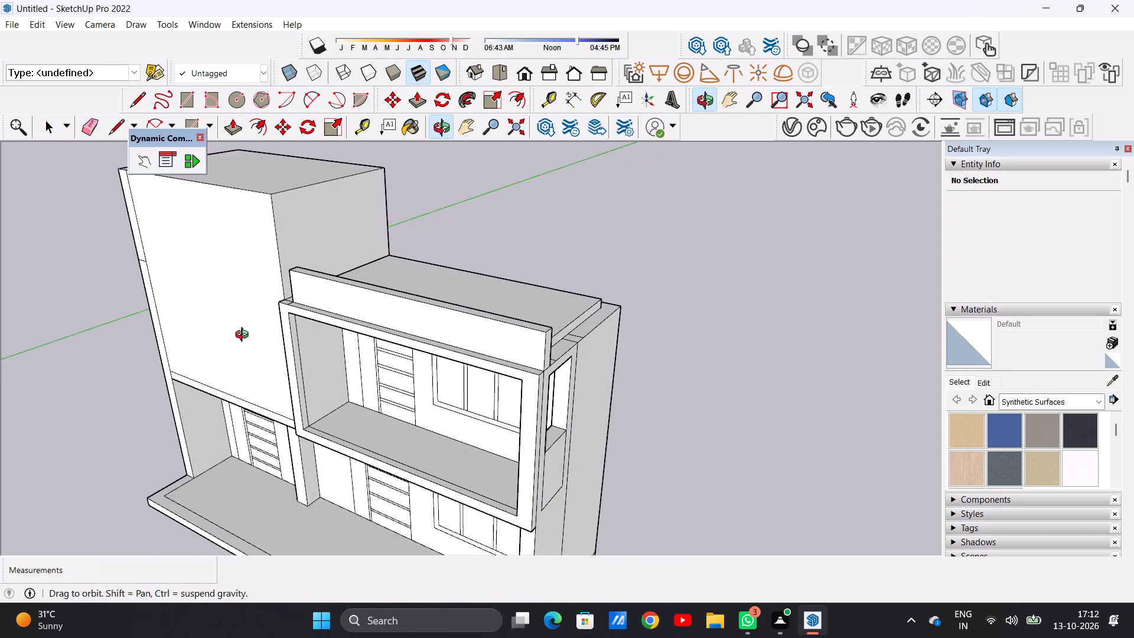
pyautogui.moveTo(245, 336); pyautogui.dragTo(244, 337, button='middle')
pyautogui.scroll(4, 520, 345)
pyautogui.moveTo(529, 366); pyautogui.dragTo(494, 396, button='middle')
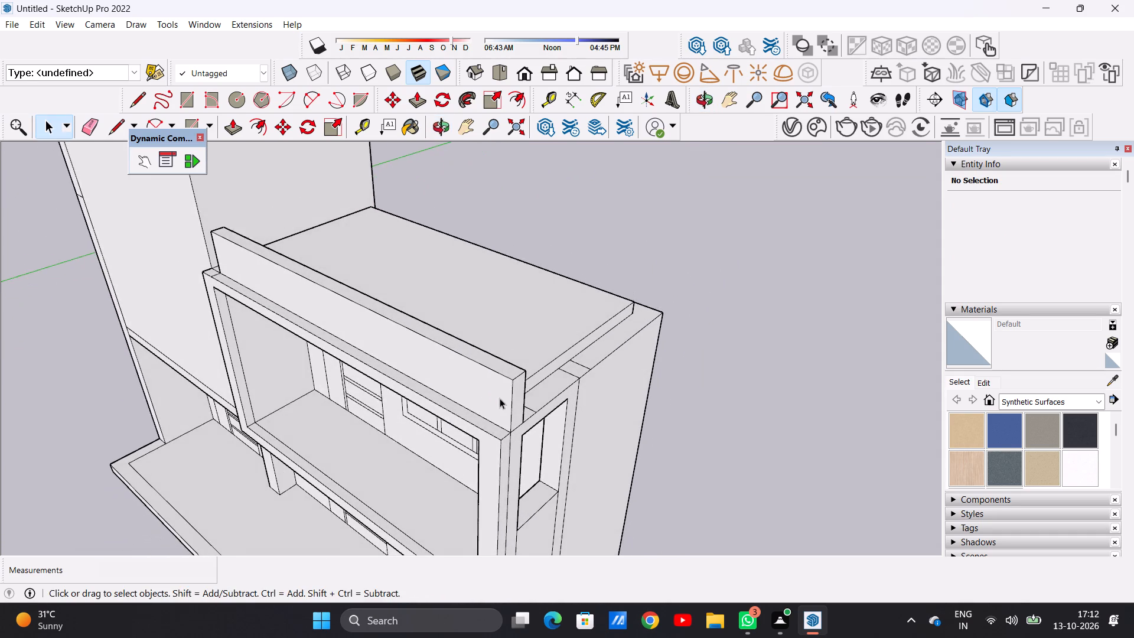
pyautogui.scroll(3, 500, 398)
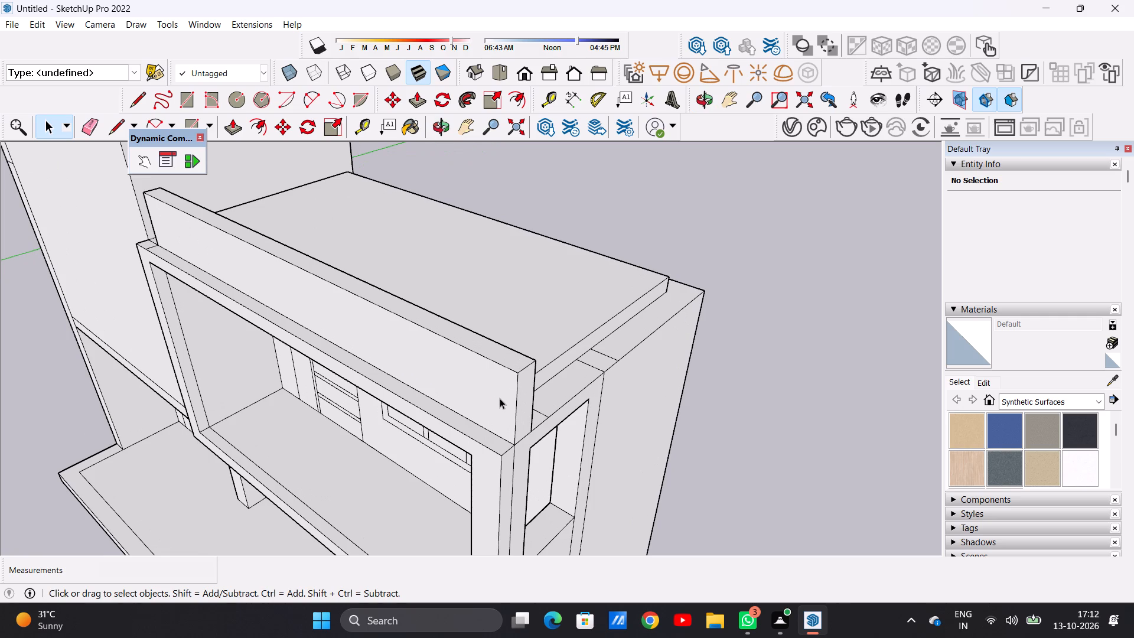
pyautogui.moveTo(191, 239); pyautogui.dragTo(458, 222, button='middle')
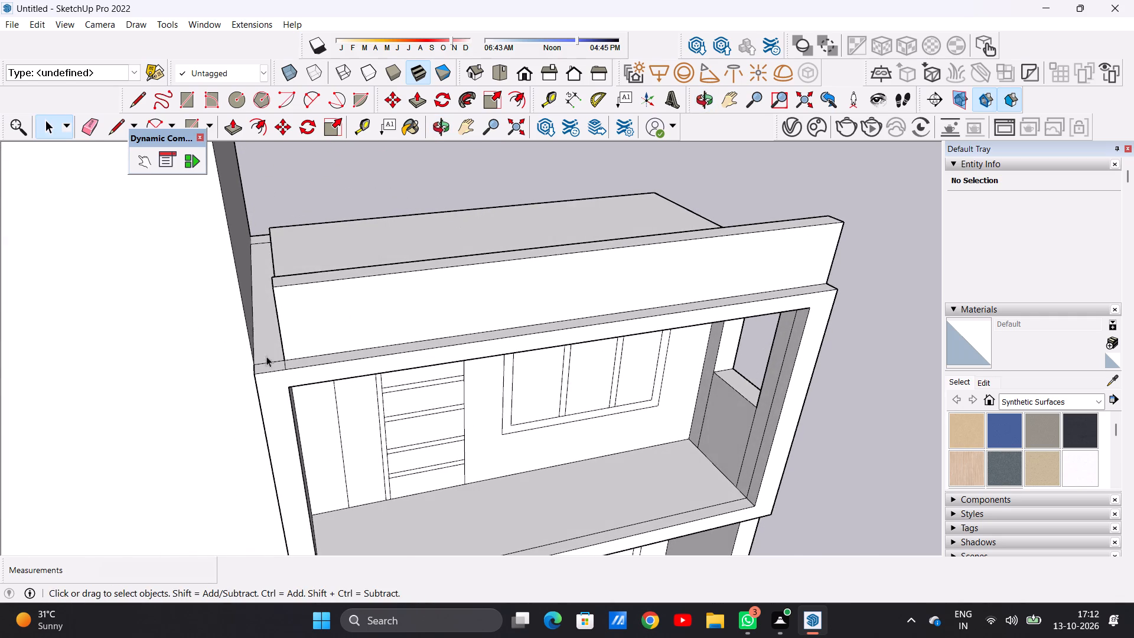
pyautogui.scroll(5, 263, 347)
pyautogui.moveTo(266, 343); pyautogui.dragTo(304, 324, button='middle')
pyautogui.scroll(2, 307, 321)
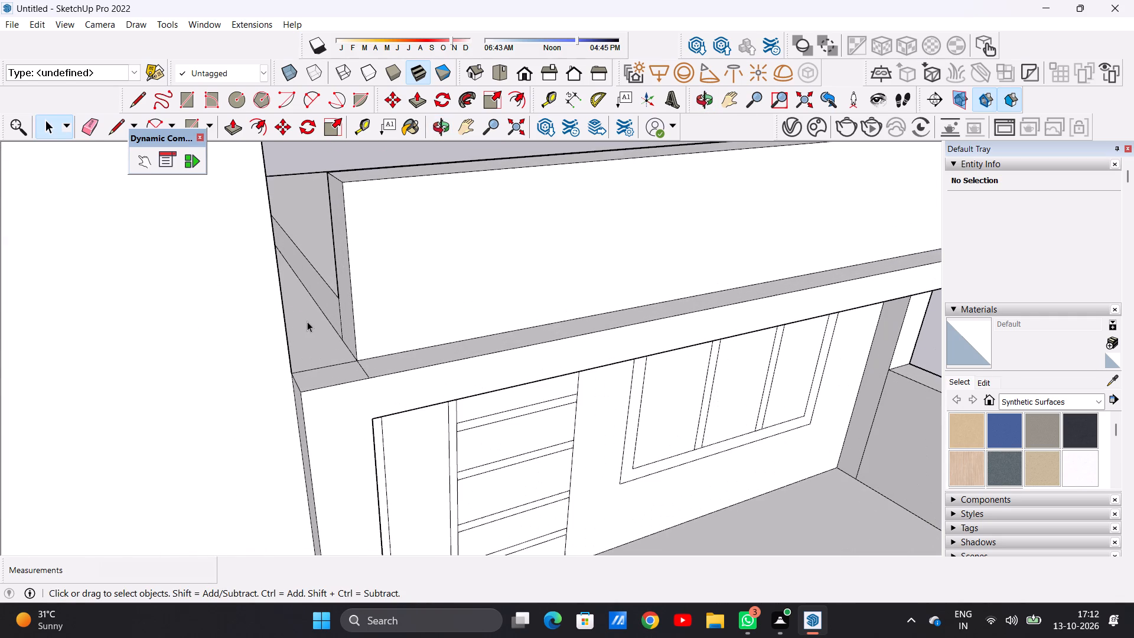
pyautogui.press('p')
pyautogui.scroll(3, 333, 282)
pyautogui.click(341, 277)
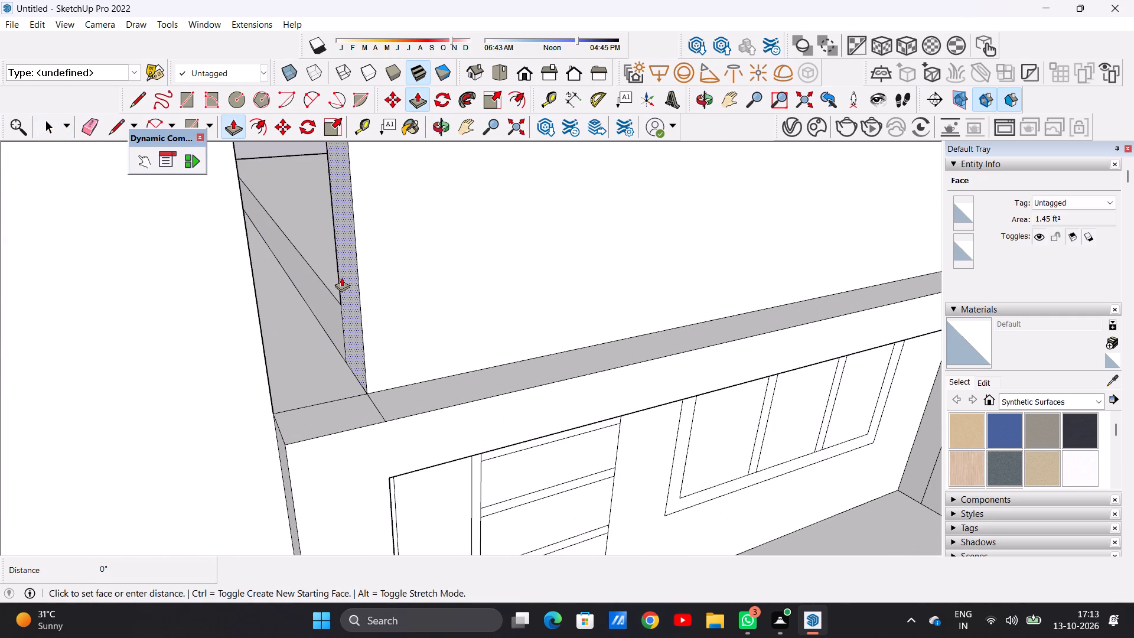
pyautogui.click(269, 402)
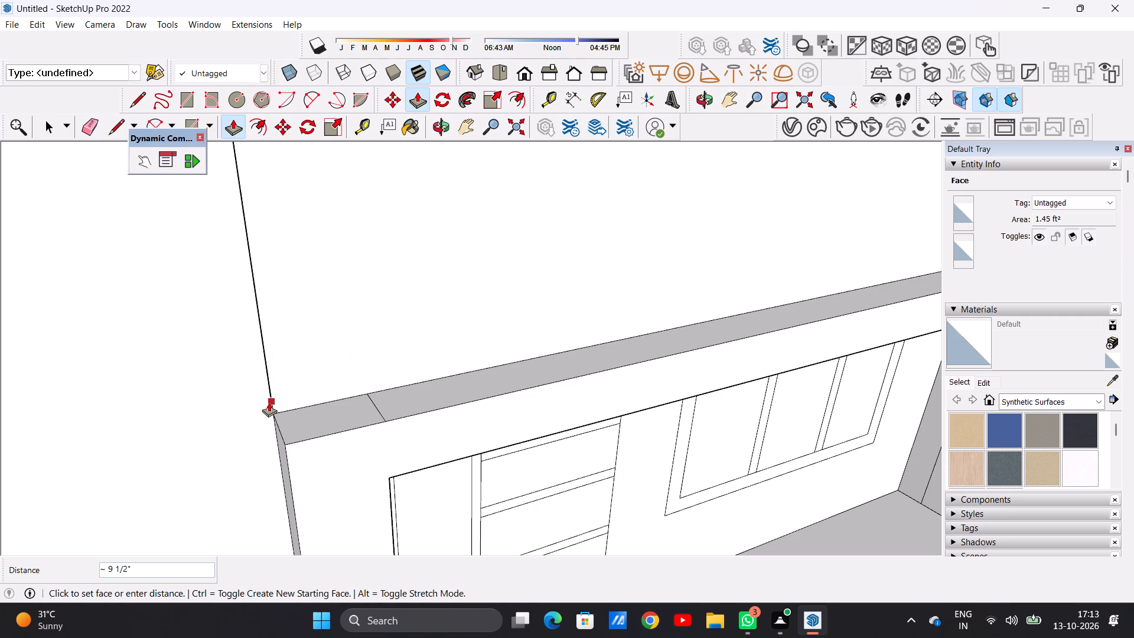
pyautogui.press('space')
# Examine the front parapet and the ledge around the roof slab from the front, the outer side and above.
pyautogui.scroll(-9, 213, 349)
pyautogui.scroll(1, 229, 321)
pyautogui.scroll(-5, 233, 319)
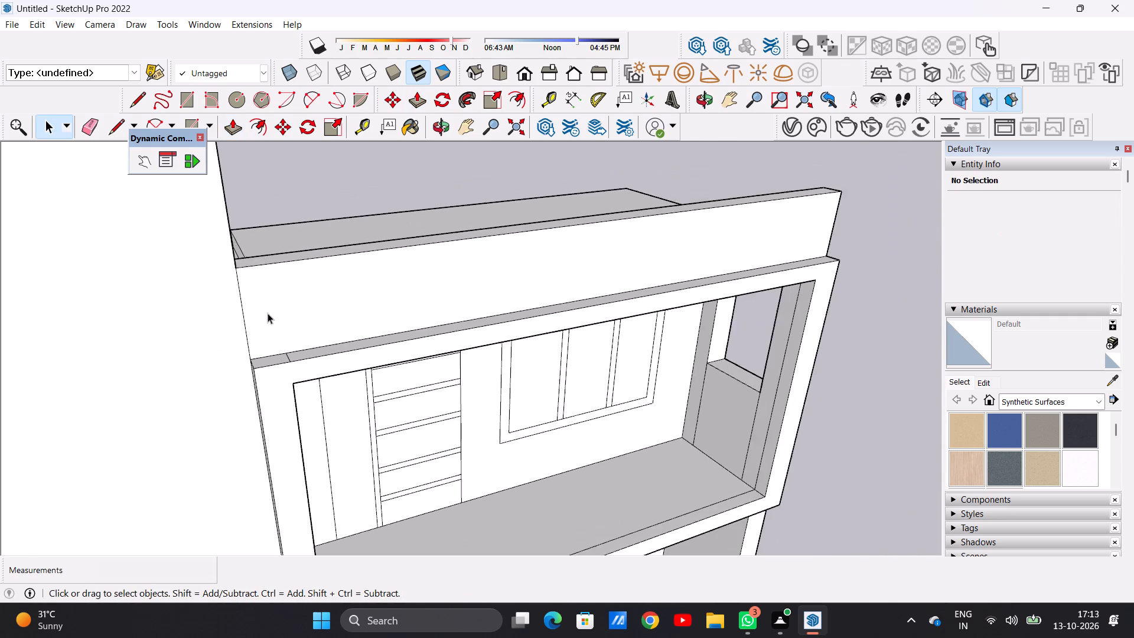
pyautogui.scroll(1, 268, 313)
pyautogui.scroll(-3, 268, 313)
pyautogui.moveTo(576, 334); pyautogui.dragTo(418, 306, button='middle')
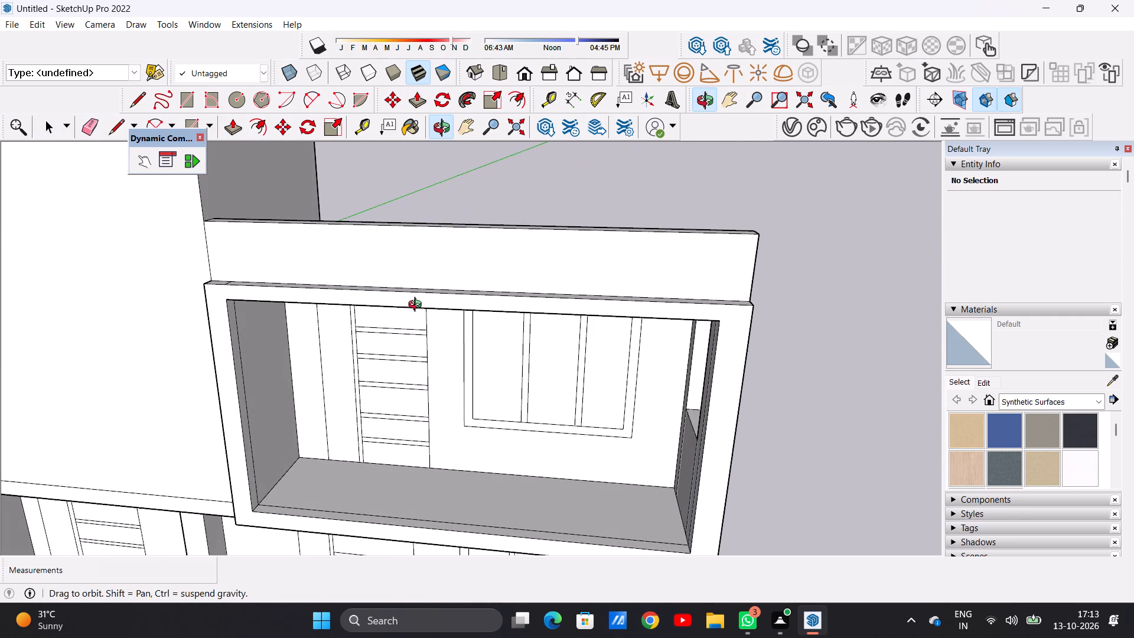
pyautogui.moveTo(418, 306); pyautogui.dragTo(418, 302, button='middle')
pyautogui.middleClick(418, 302)
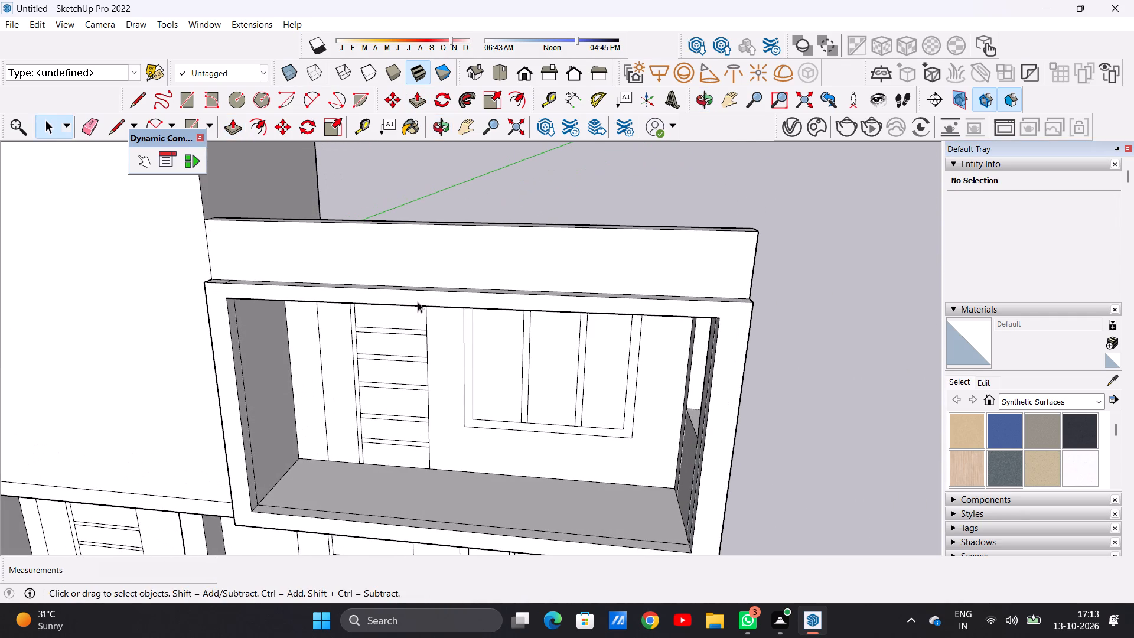
pyautogui.scroll(-3, 418, 302)
pyautogui.moveTo(515, 269); pyautogui.dragTo(382, 317, button='middle')
pyautogui.moveTo(562, 299); pyautogui.dragTo(452, 304, button='middle')
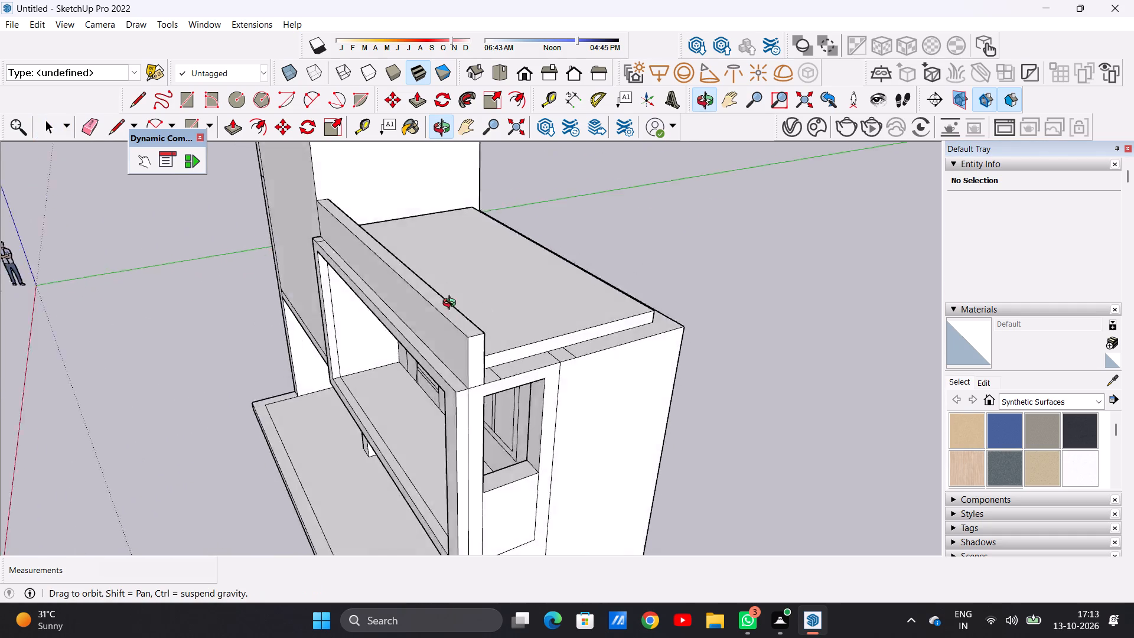
pyautogui.moveTo(452, 304); pyautogui.dragTo(283, 354, button='middle')
pyautogui.scroll(2, 355, 399)
pyautogui.scroll(-1, 355, 399)
pyautogui.scroll(1, 355, 399)
pyautogui.scroll(1, 304, 395)
pyautogui.scroll(-1, 304, 395)
pyautogui.scroll(1, 304, 395)
pyautogui.scroll(-1, 304, 395)
pyautogui.scroll(1, 304, 395)
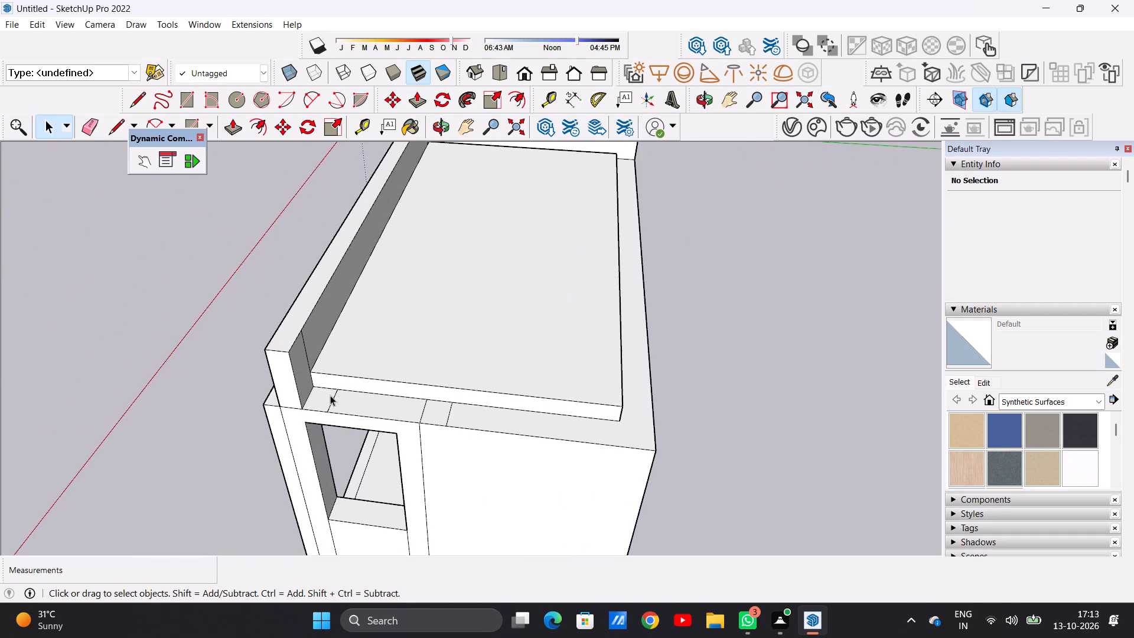
pyautogui.moveTo(333, 395); pyautogui.dragTo(429, 354, button='middle')
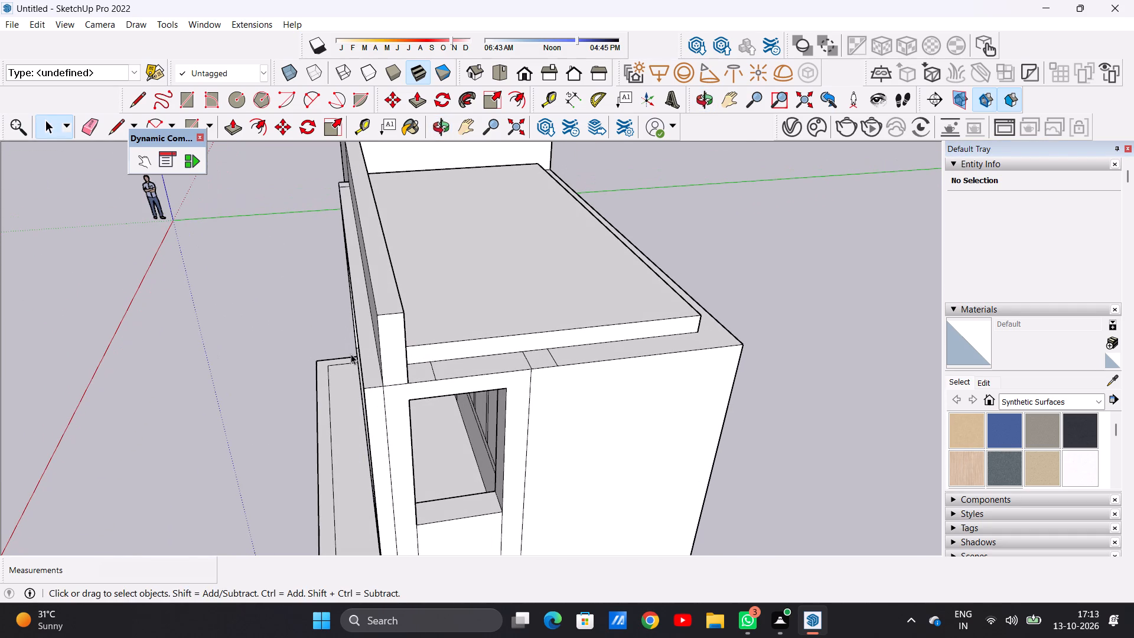
pyautogui.scroll(-8, 351, 354)
pyautogui.scroll(8, 373, 349)
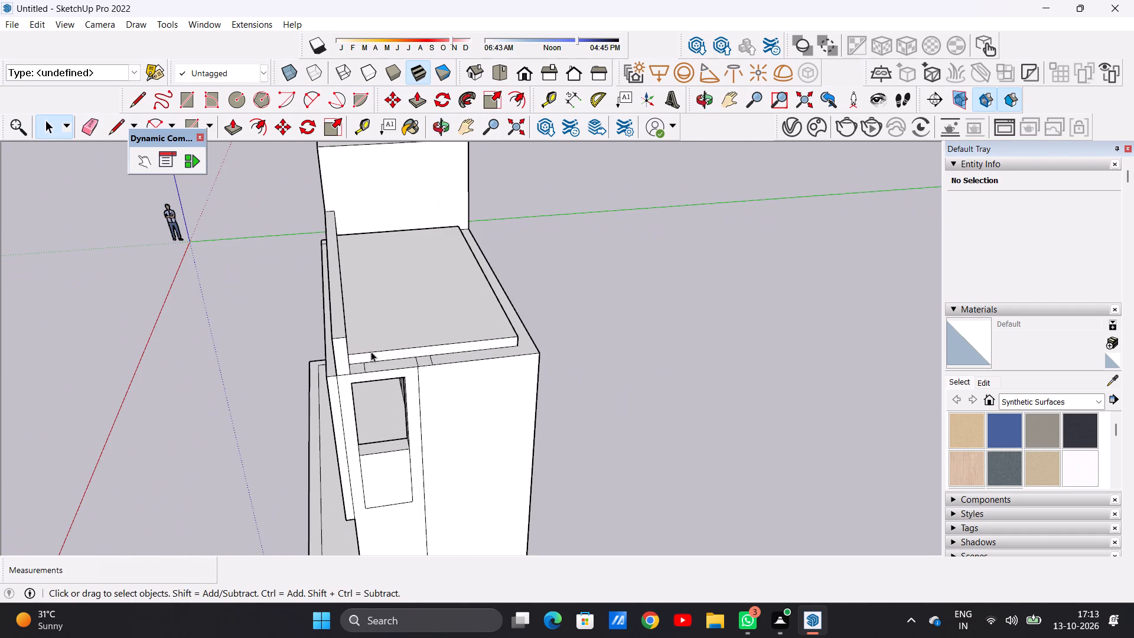
pyautogui.scroll(4, 409, 367)
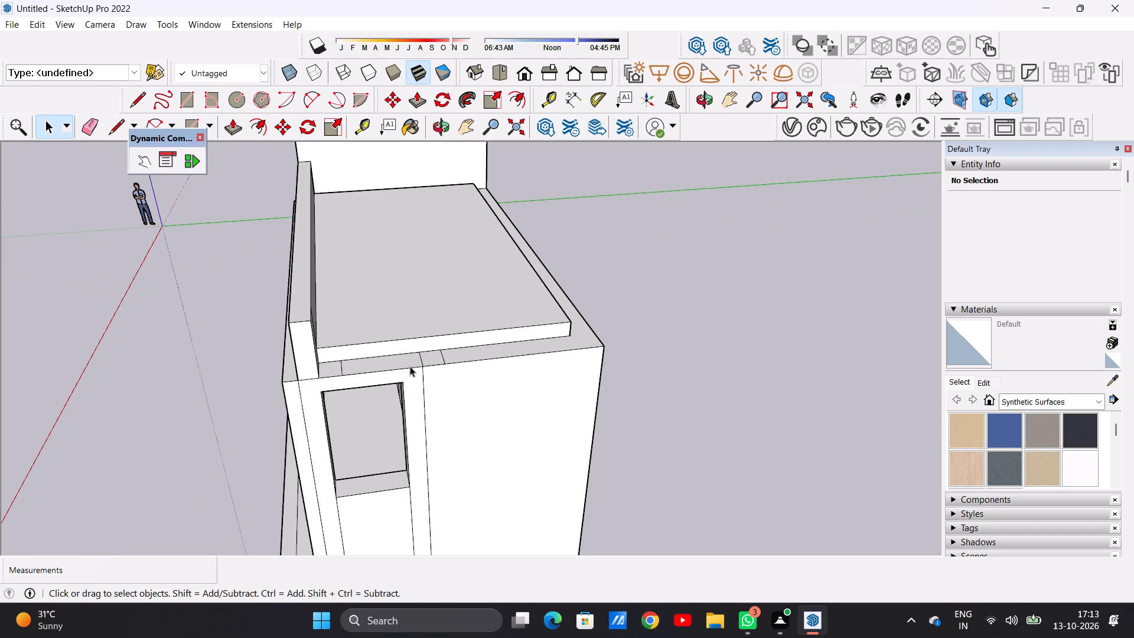
# Push/Pull the L-shaped ledge along the roof slab's rear and outer side up about 3' as a parapet wall.
pyautogui.press('p')
pyautogui.click(583, 327)
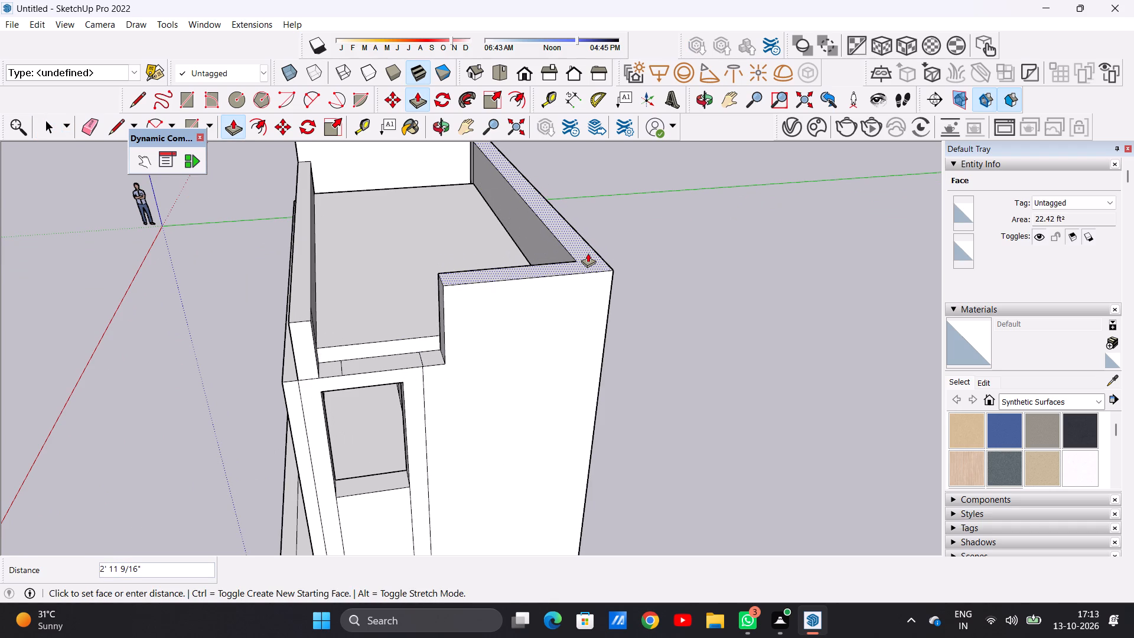
pyautogui.click(588, 253)
pyautogui.press('space')
pyautogui.scroll(-7, 486, 318)
pyautogui.moveTo(382, 288); pyautogui.dragTo(384, 288, button='middle')
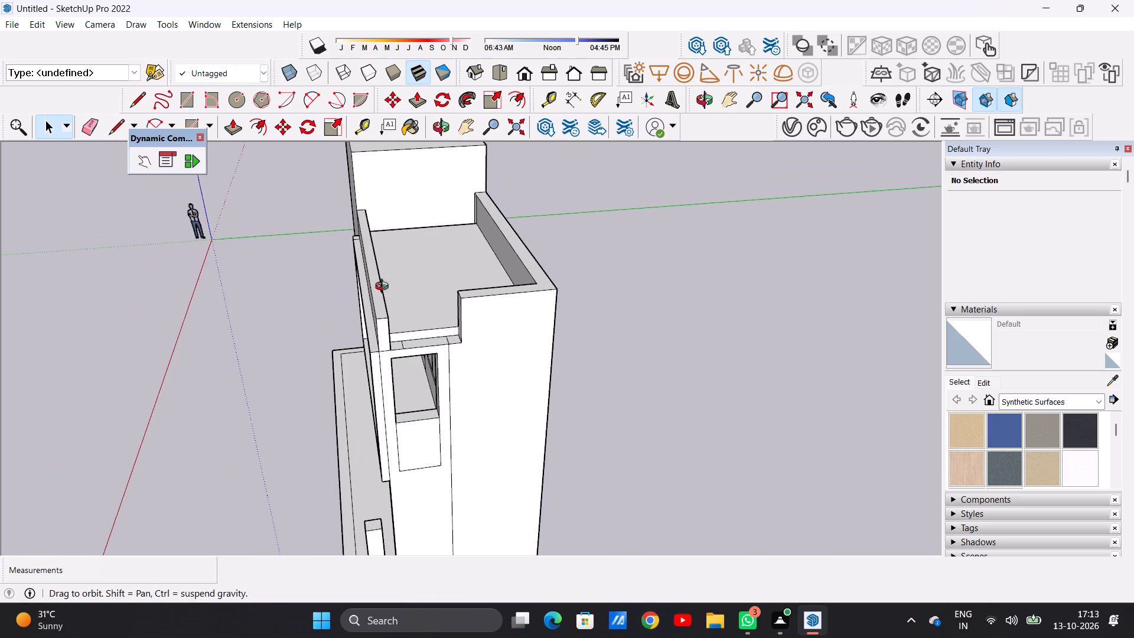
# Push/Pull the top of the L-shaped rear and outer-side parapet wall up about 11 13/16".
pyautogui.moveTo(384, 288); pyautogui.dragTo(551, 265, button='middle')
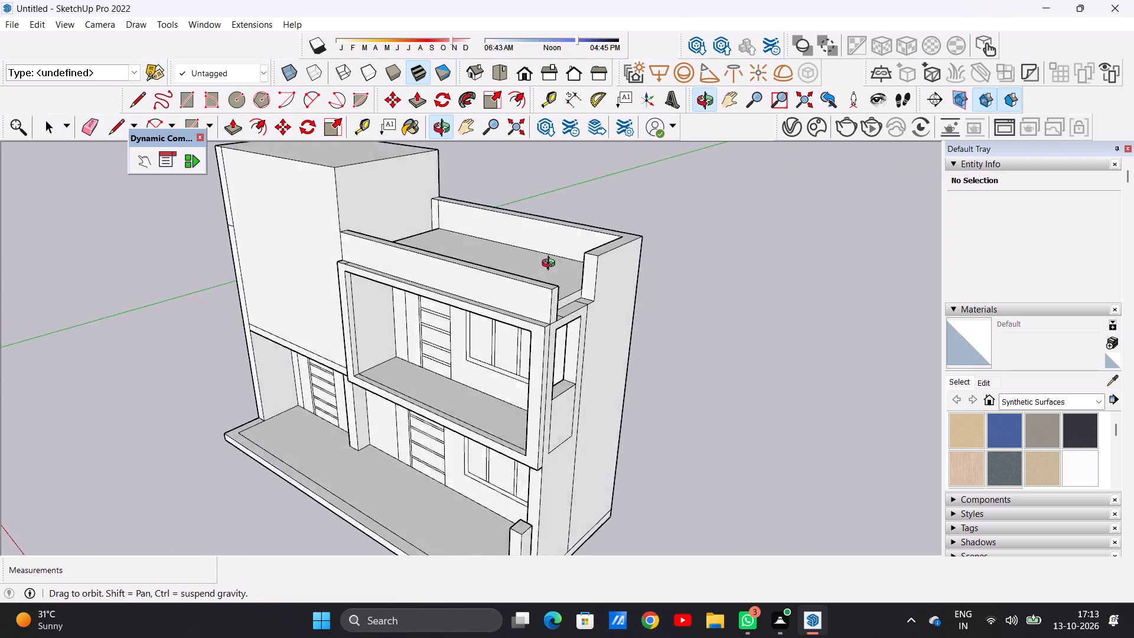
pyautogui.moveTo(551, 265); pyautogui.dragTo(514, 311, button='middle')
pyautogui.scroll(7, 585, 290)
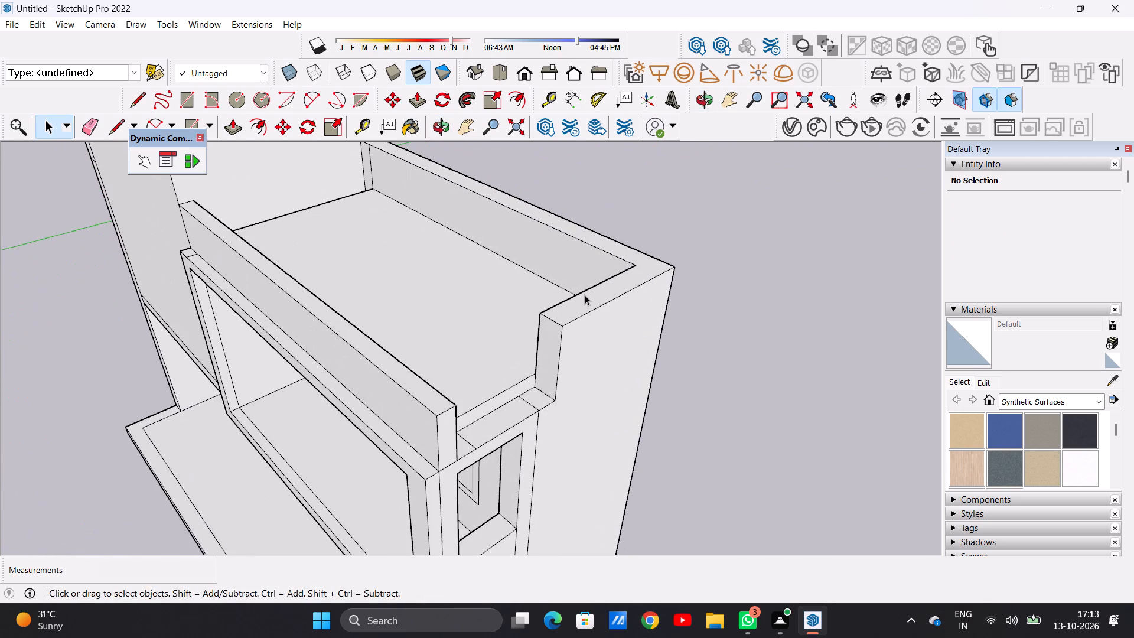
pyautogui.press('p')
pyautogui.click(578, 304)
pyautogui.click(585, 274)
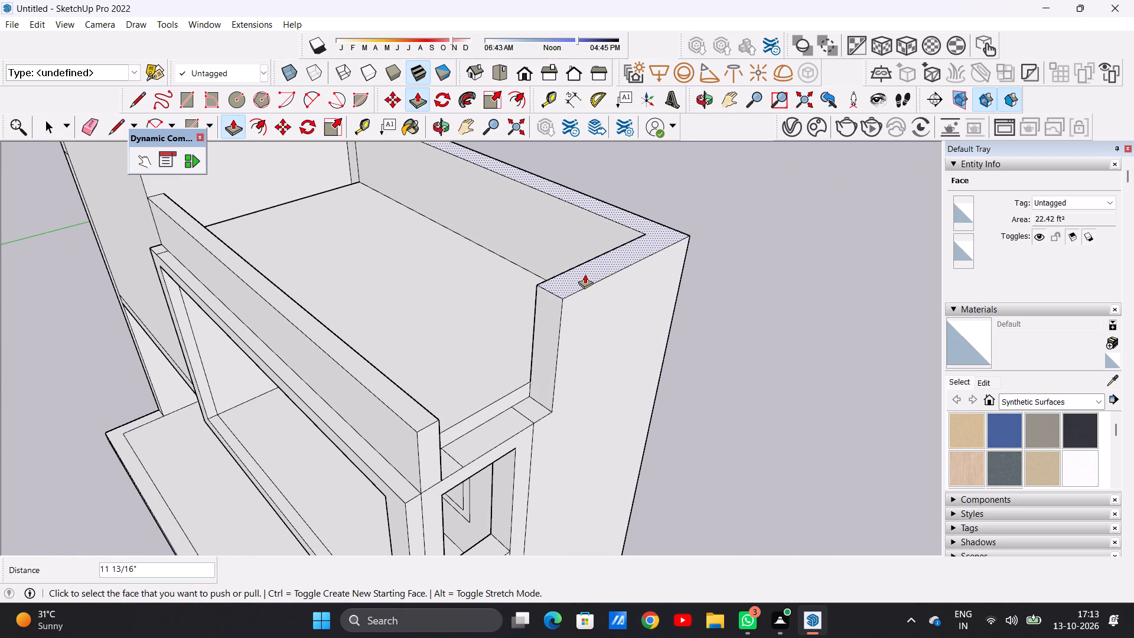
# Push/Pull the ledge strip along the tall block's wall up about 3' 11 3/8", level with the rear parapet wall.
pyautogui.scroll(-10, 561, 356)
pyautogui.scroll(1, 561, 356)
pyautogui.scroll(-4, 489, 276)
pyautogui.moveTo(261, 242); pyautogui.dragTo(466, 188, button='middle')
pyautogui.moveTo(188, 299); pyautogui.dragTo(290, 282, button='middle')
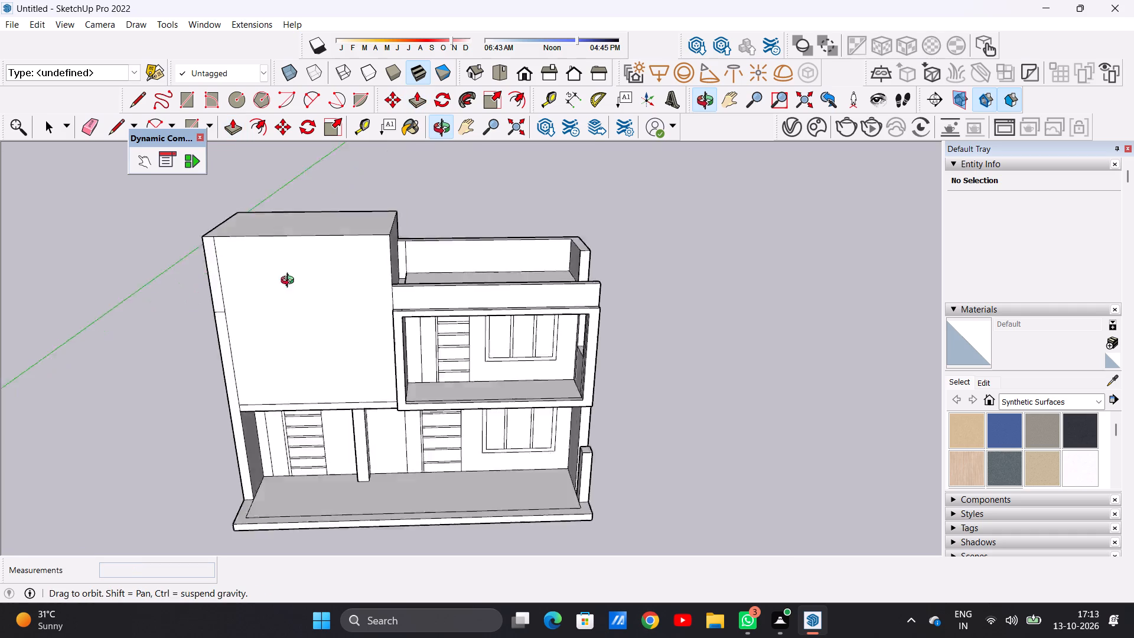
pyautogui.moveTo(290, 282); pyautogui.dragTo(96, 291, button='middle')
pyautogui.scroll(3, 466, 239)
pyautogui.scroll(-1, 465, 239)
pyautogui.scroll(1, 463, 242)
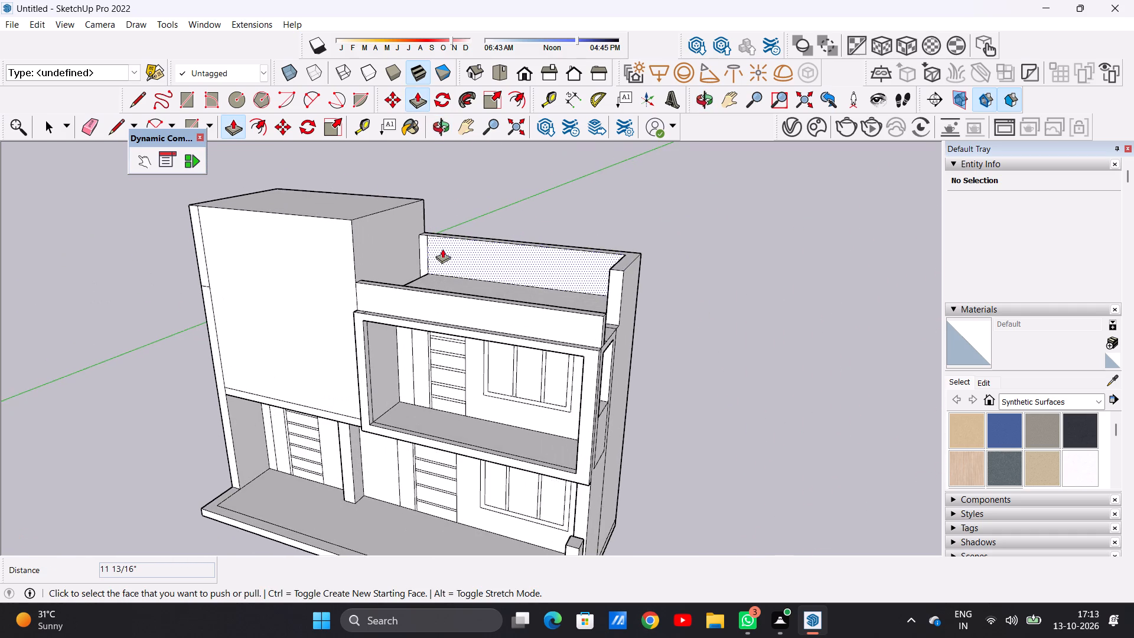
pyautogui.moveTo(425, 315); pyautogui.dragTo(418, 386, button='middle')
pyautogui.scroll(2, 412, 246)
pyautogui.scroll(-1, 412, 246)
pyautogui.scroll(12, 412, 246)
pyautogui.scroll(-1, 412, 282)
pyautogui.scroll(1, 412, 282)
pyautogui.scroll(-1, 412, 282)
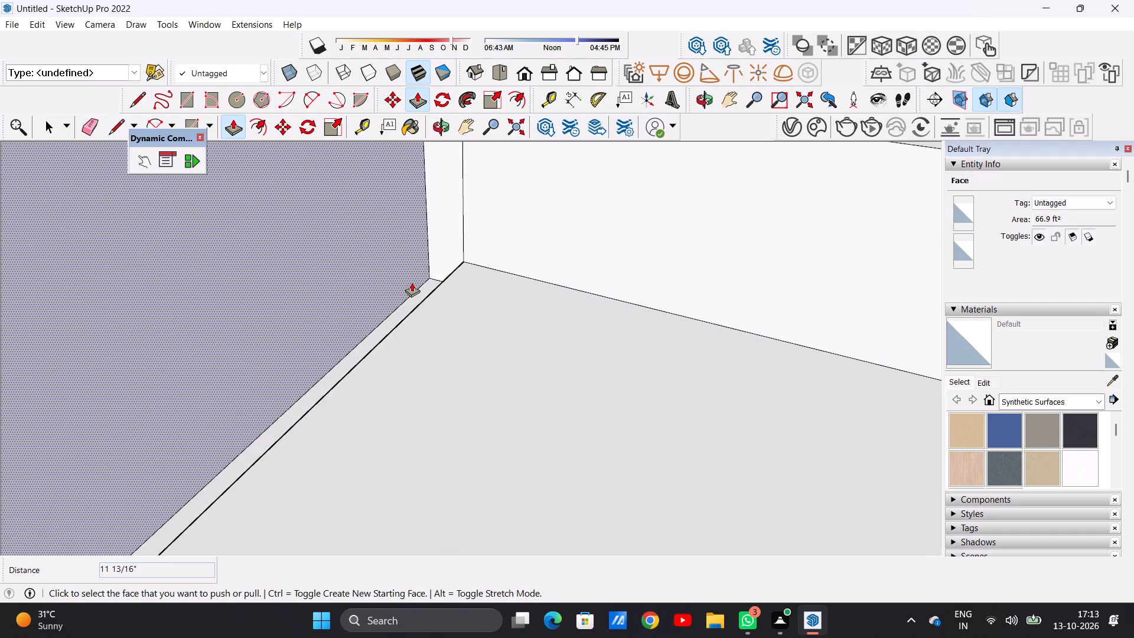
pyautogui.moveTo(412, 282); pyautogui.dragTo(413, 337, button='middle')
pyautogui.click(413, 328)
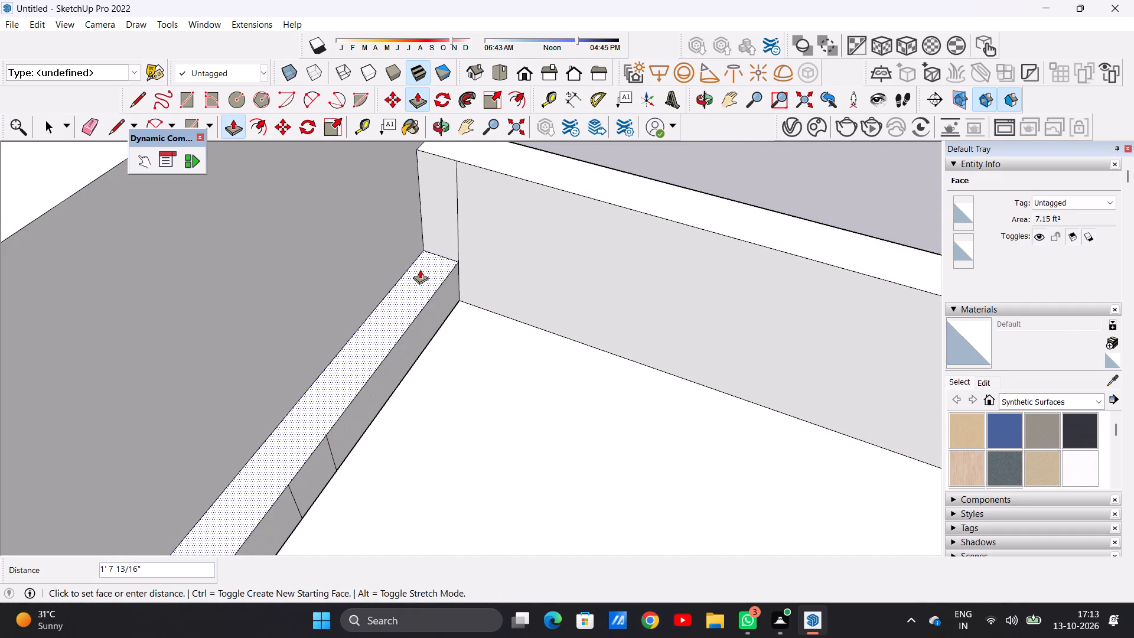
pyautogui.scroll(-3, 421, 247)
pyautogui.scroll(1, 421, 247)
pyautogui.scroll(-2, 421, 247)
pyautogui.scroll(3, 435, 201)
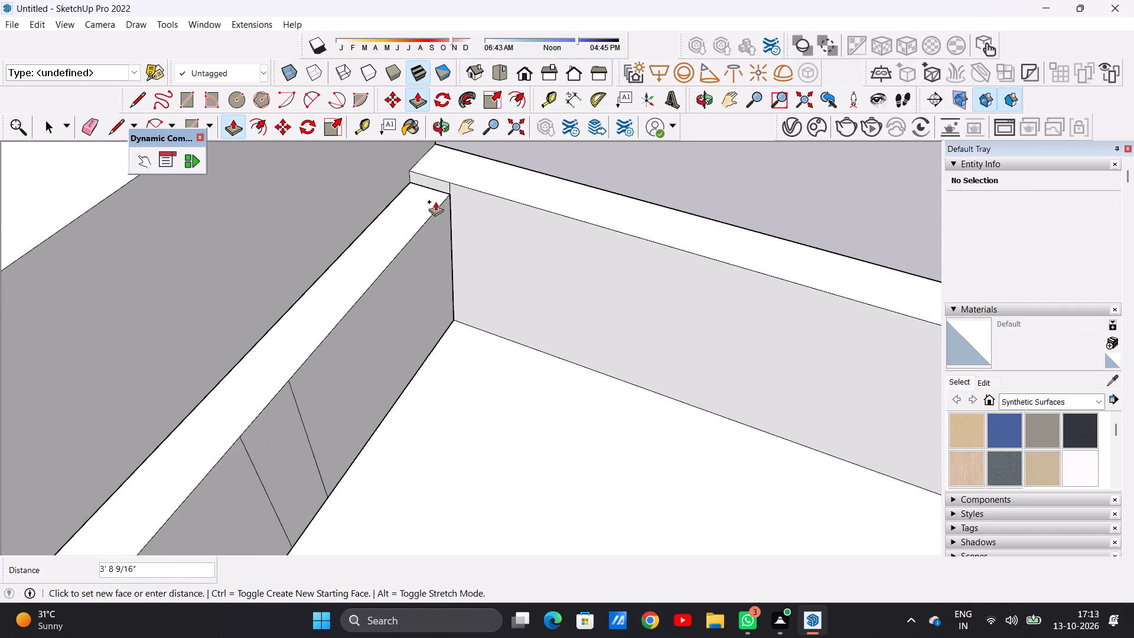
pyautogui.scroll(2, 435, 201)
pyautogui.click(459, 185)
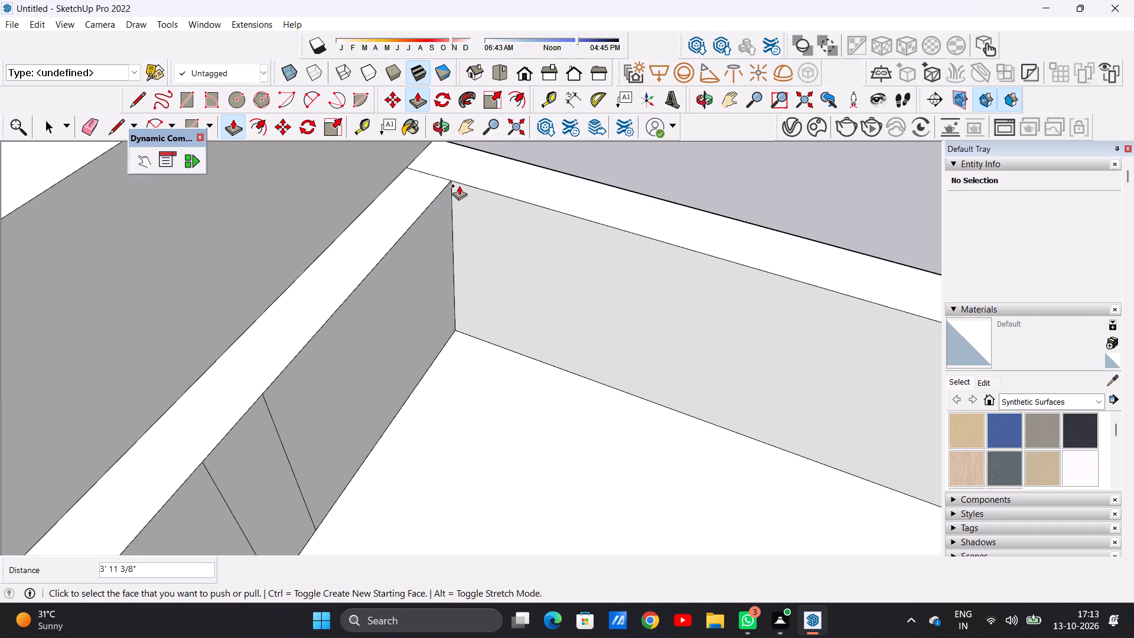
# Examine the terrace's parapet walls from the front, from above and from the outer side.
pyautogui.press('space')
pyautogui.scroll(-10, 465, 298)
pyautogui.scroll(1, 465, 298)
pyautogui.scroll(-11, 465, 298)
pyautogui.moveTo(463, 374); pyautogui.dragTo(488, 262, button='middle')
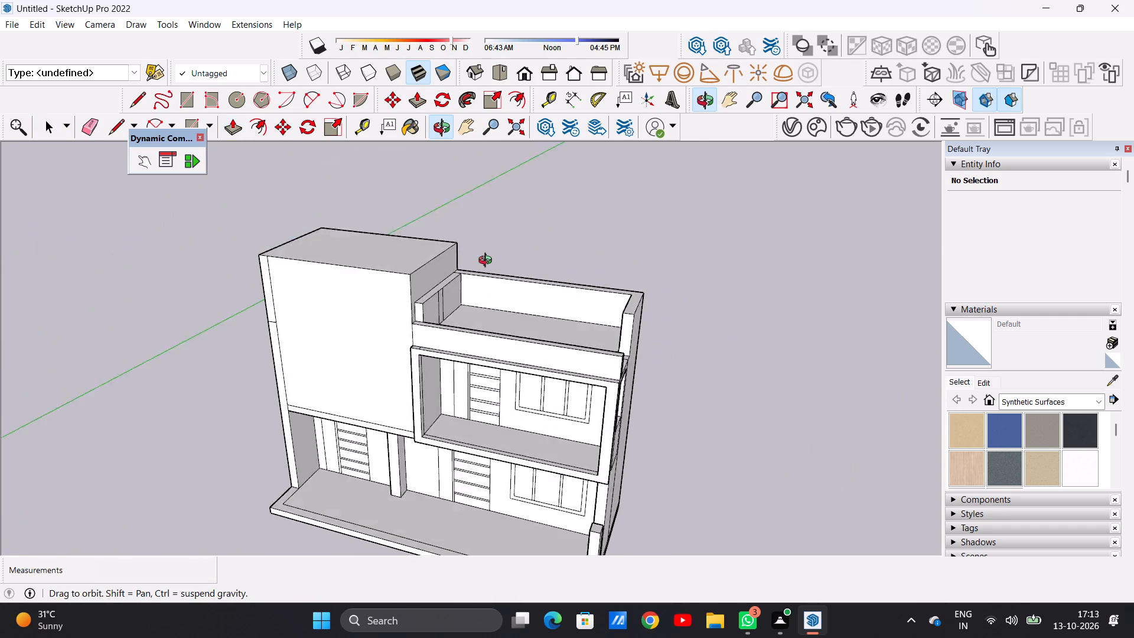
pyautogui.moveTo(488, 262); pyautogui.dragTo(562, 210, button='middle')
pyautogui.scroll(4, 634, 282)
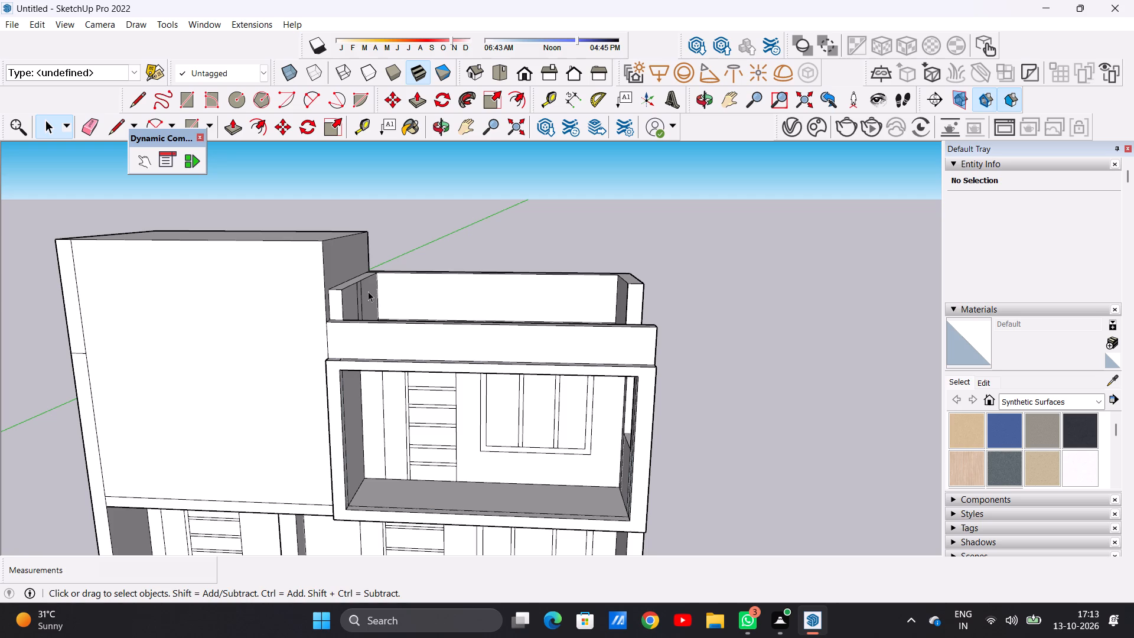
pyautogui.scroll(-2, 380, 305)
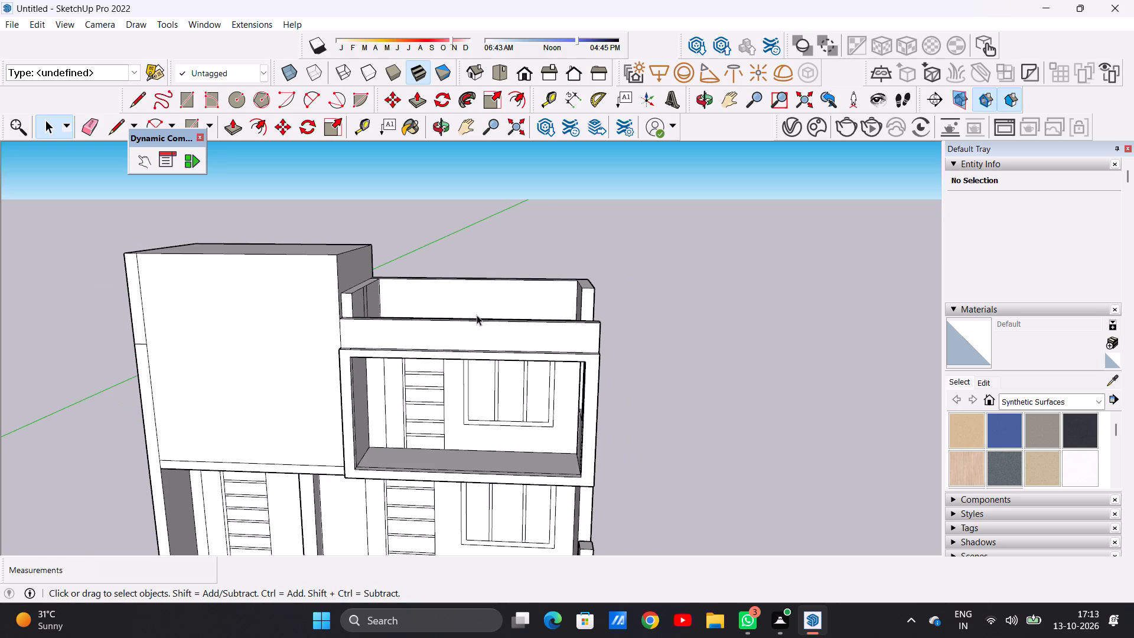
pyautogui.moveTo(500, 314); pyautogui.dragTo(347, 427, button='middle')
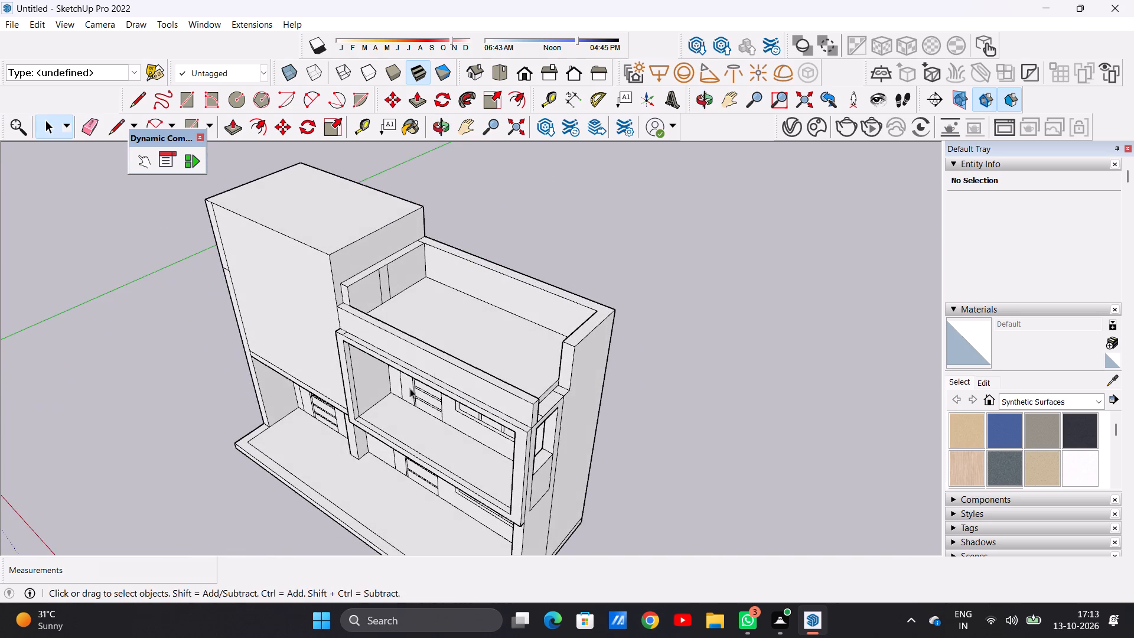
pyautogui.scroll(4, 503, 344)
pyautogui.moveTo(519, 352); pyautogui.dragTo(362, 359, button='middle')
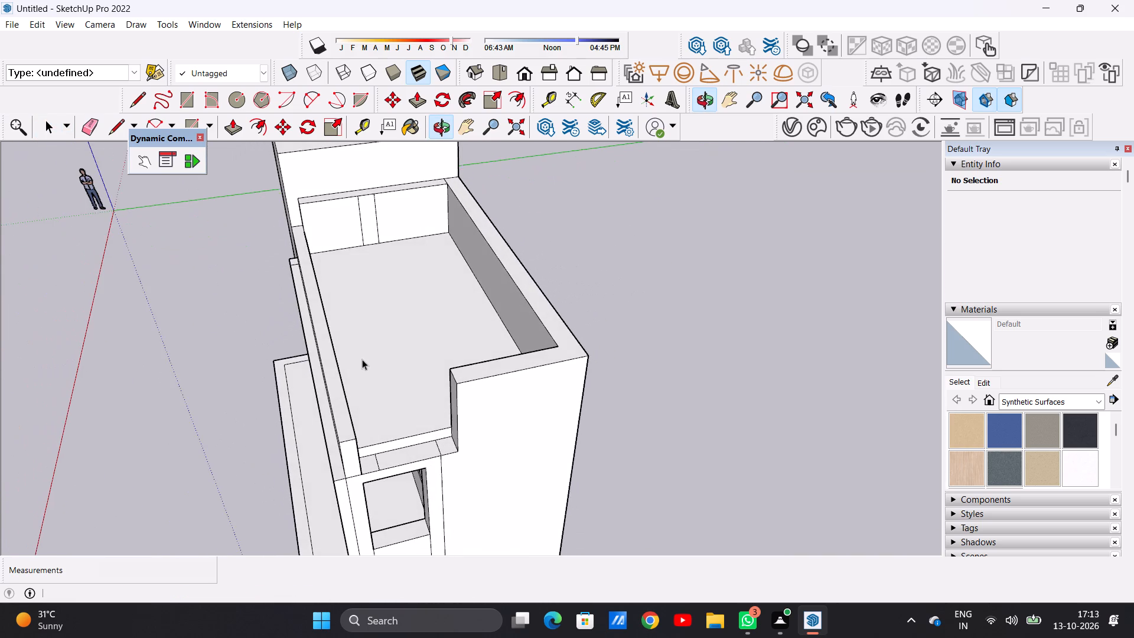
pyautogui.moveTo(458, 343); pyautogui.dragTo(399, 327, button='middle')
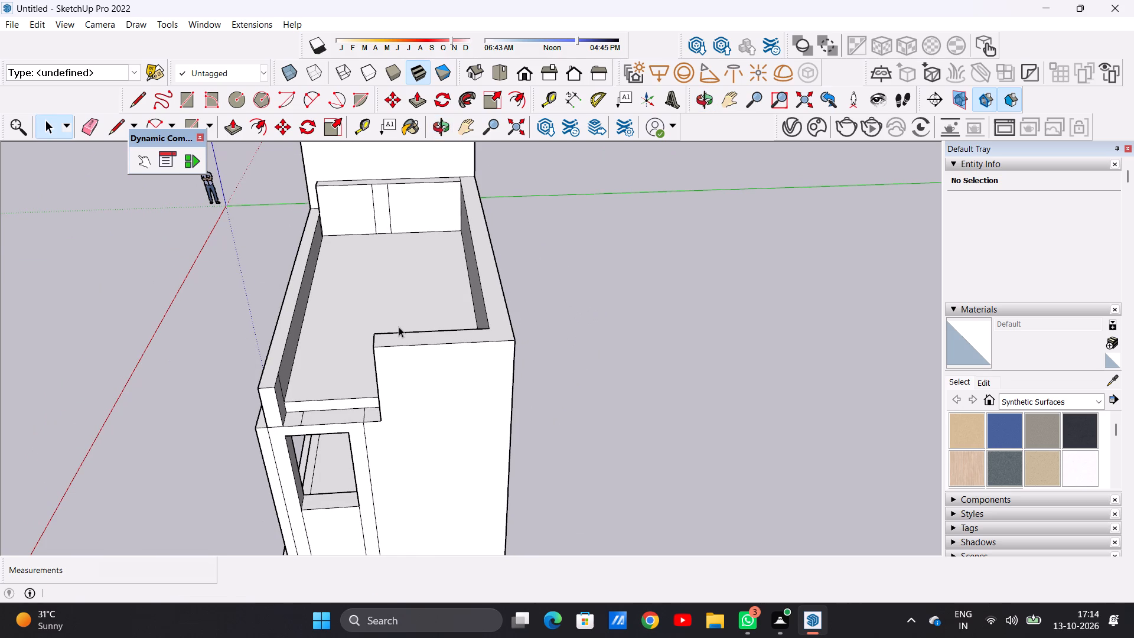
pyautogui.scroll(7, 305, 308)
pyautogui.scroll(-1, 340, 402)
pyautogui.scroll(3, 340, 402)
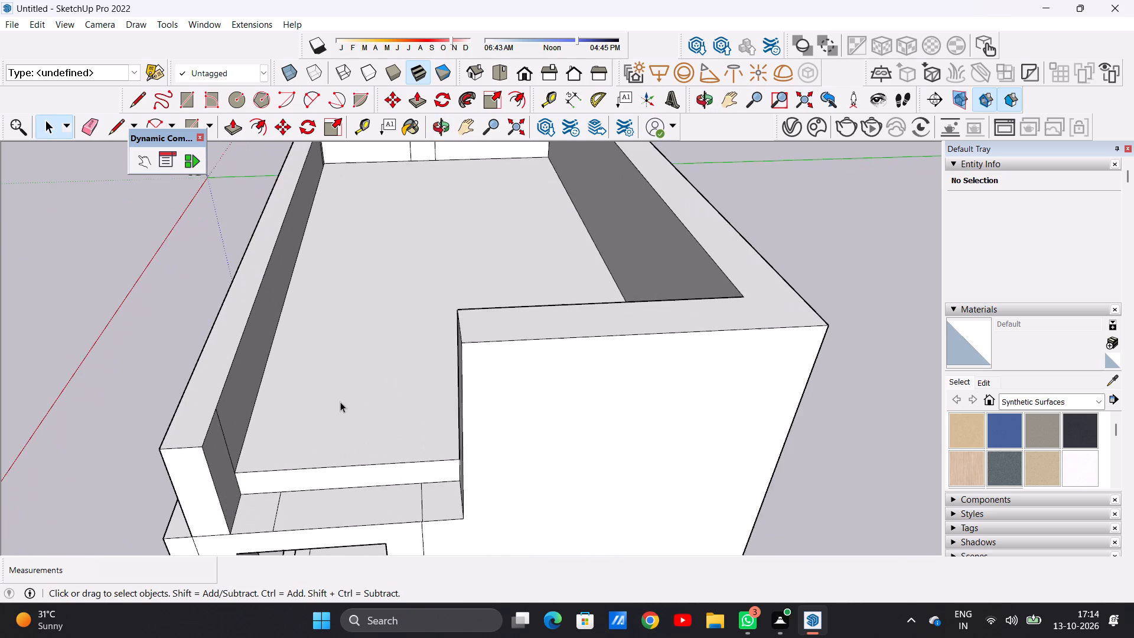
pyautogui.scroll(1, 340, 402)
pyautogui.scroll(-1, 340, 402)
pyautogui.scroll(2, 340, 402)
pyautogui.scroll(-8, 340, 403)
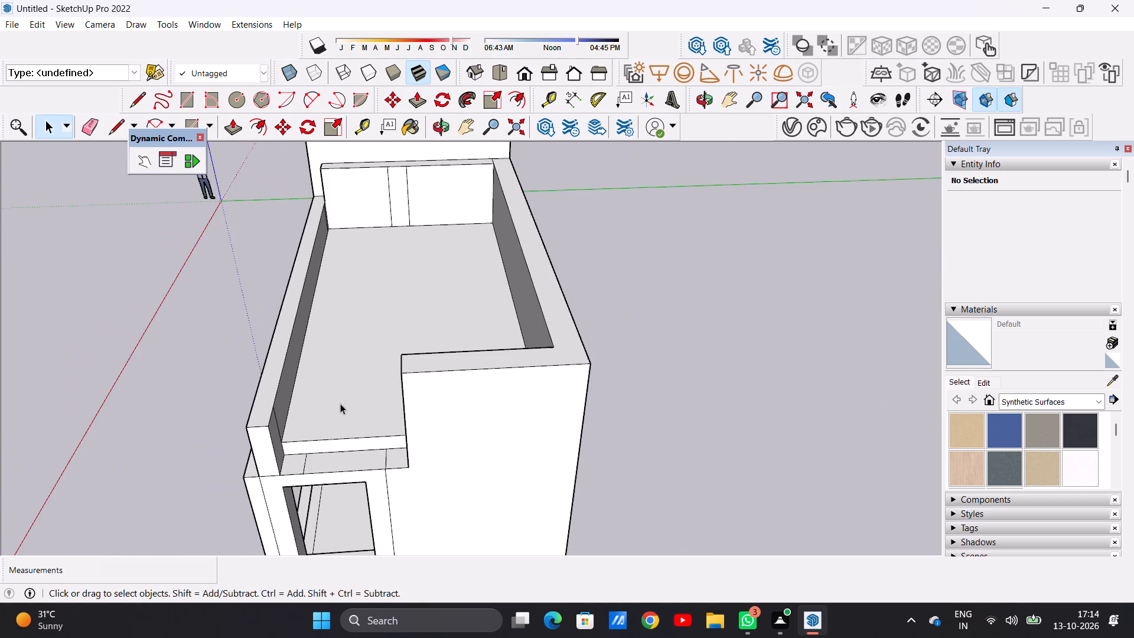
pyautogui.moveTo(340, 403); pyautogui.dragTo(342, 352, button='middle')
pyautogui.moveTo(342, 352); pyautogui.dragTo(342, 369, button='middle')
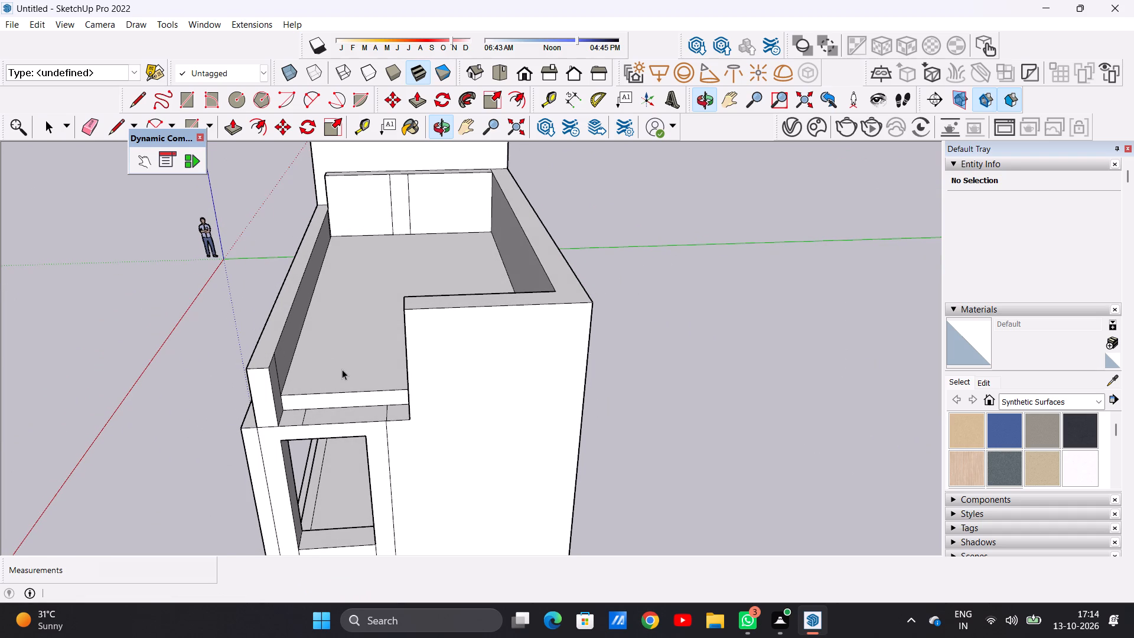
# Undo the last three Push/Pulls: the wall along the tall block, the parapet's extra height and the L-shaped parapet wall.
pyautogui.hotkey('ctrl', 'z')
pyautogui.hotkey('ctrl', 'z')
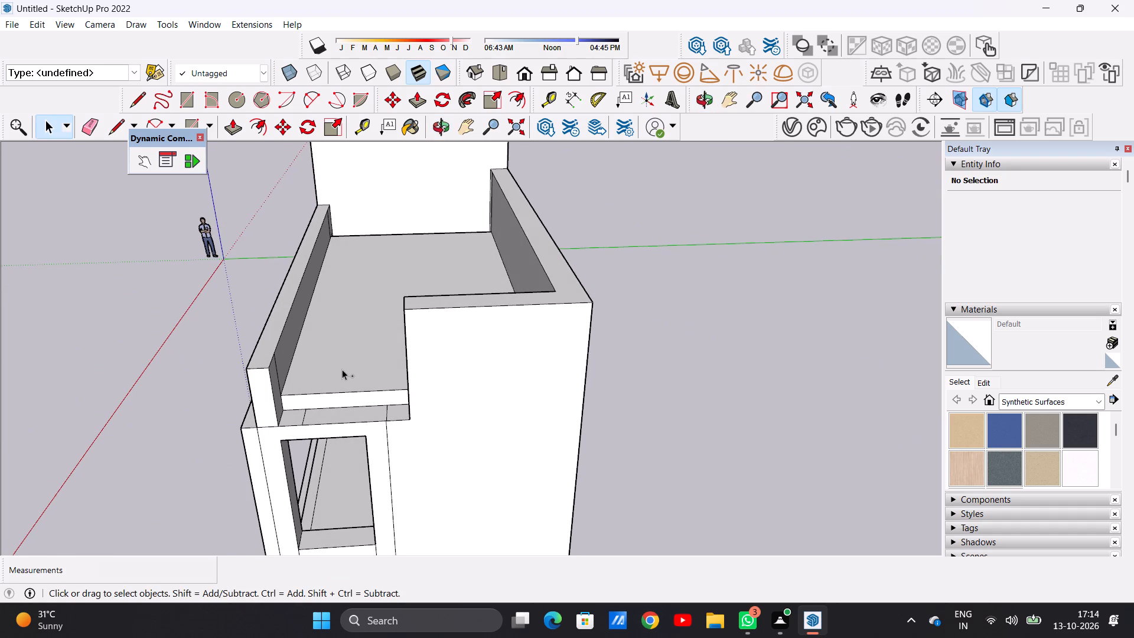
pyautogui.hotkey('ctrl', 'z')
# Push/Pull the front parapet's inner long face about 9' 3/16" back across the roof slab to the slab's rear edge.
pyautogui.scroll(1, 335, 359)
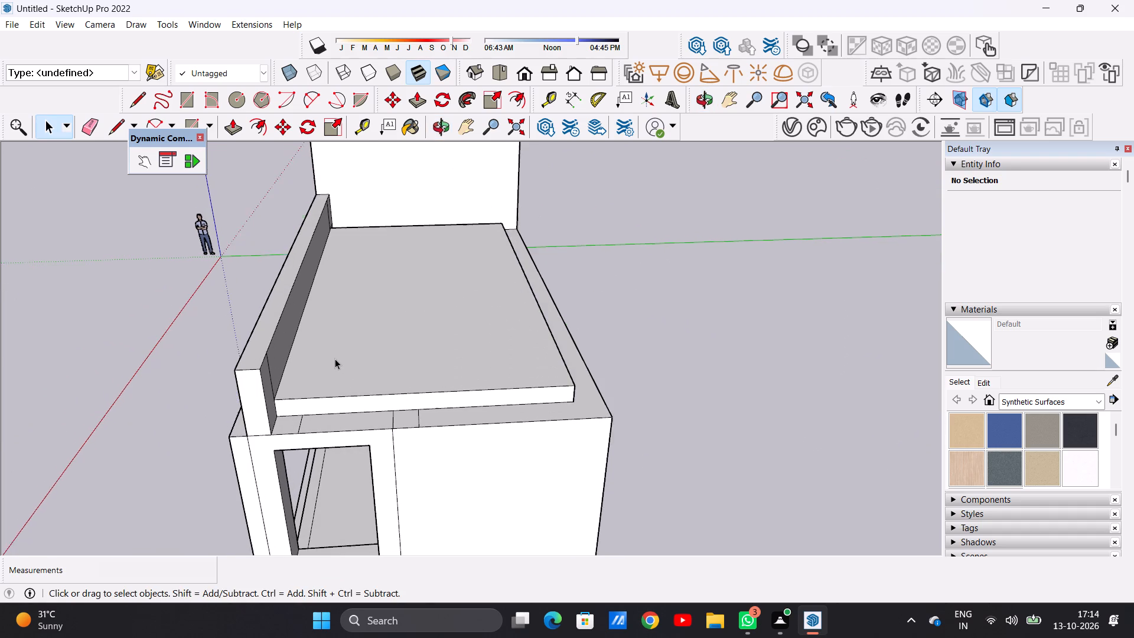
pyautogui.scroll(1, 335, 359)
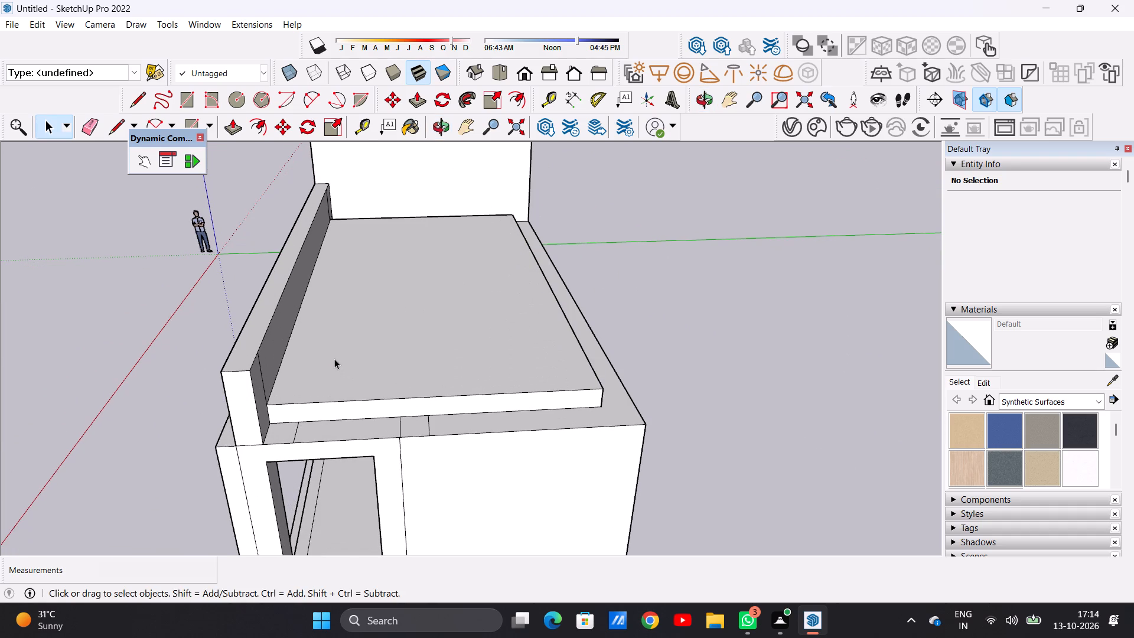
pyautogui.scroll(3, 334, 359)
pyautogui.scroll(-1, 335, 359)
pyautogui.scroll(3, 335, 359)
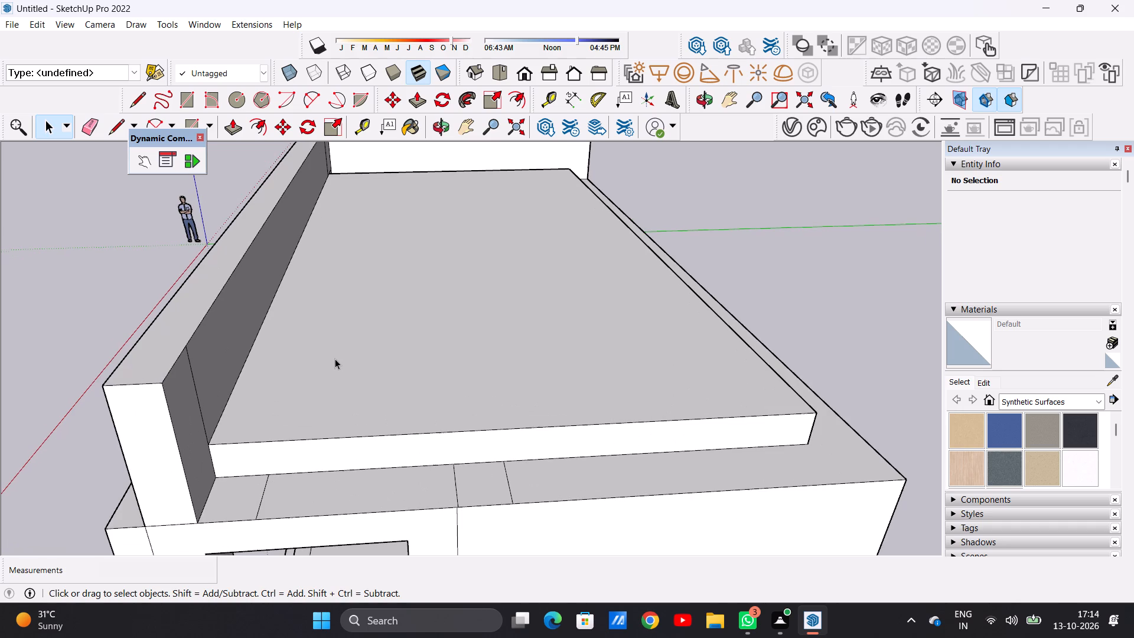
pyautogui.press('p')
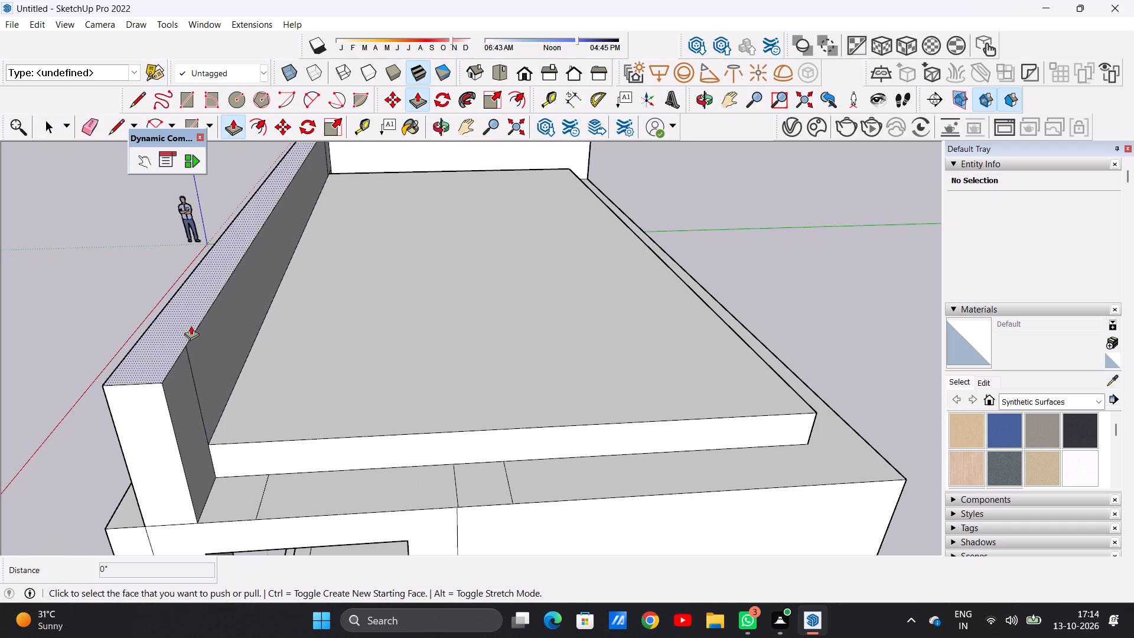
pyautogui.click(204, 334)
pyautogui.scroll(-4, 423, 353)
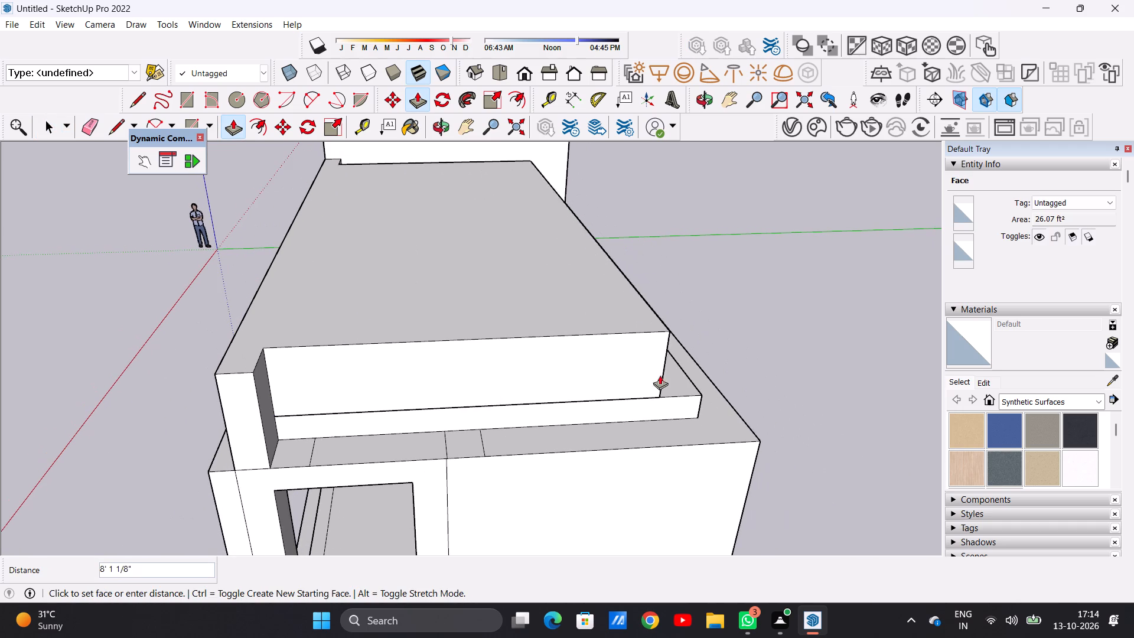
pyautogui.click(700, 393)
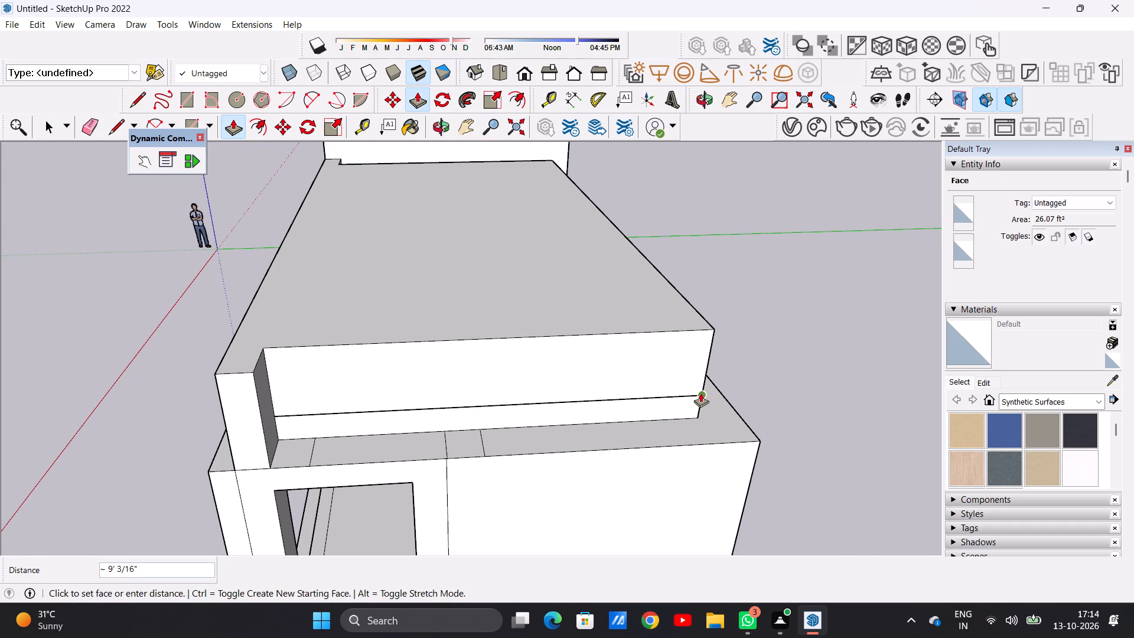
# Push/Pull the inner face at the parapet's outer end rearward about 8 9/16" and 8' 3 5/8", filling the outer-side ledge.
pyautogui.click(272, 436)
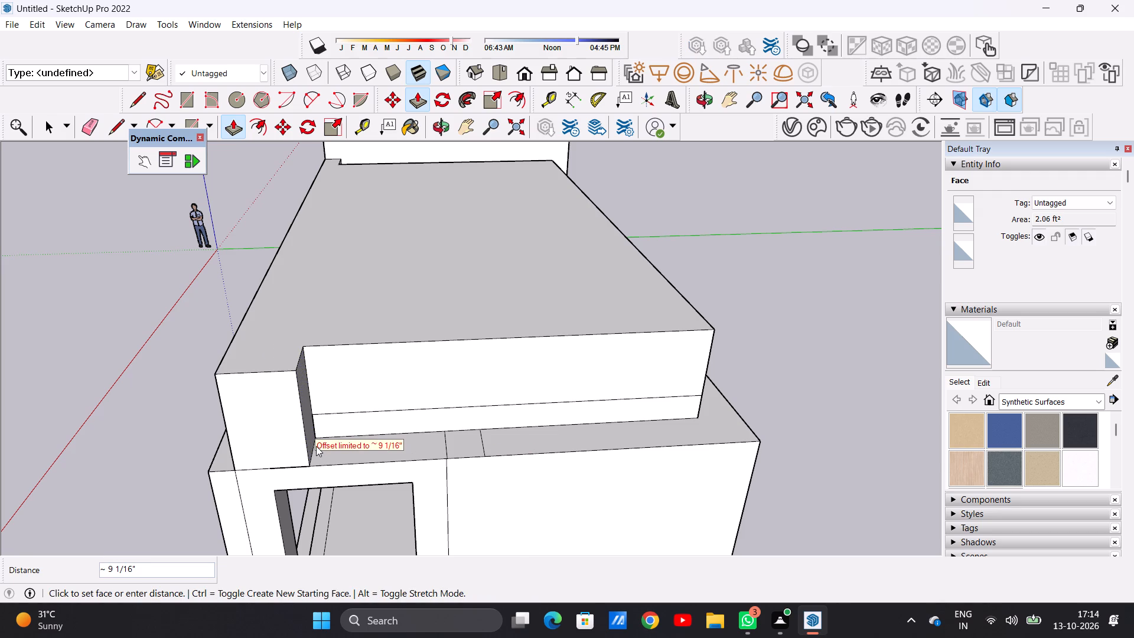
pyautogui.click(316, 446)
pyautogui.click(309, 460)
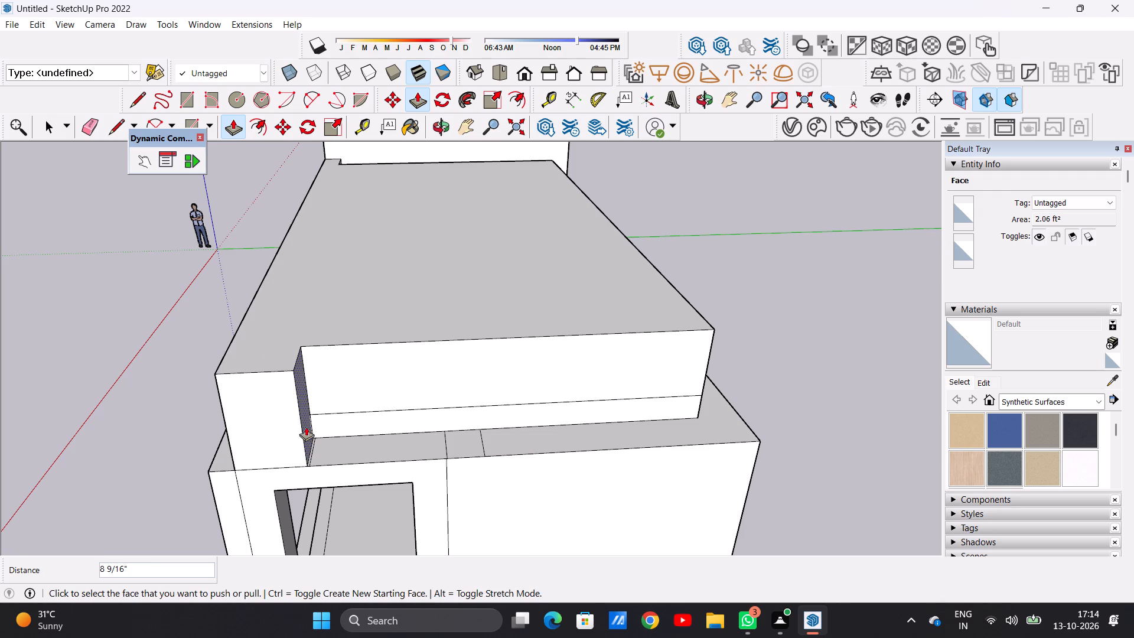
pyautogui.click(306, 427)
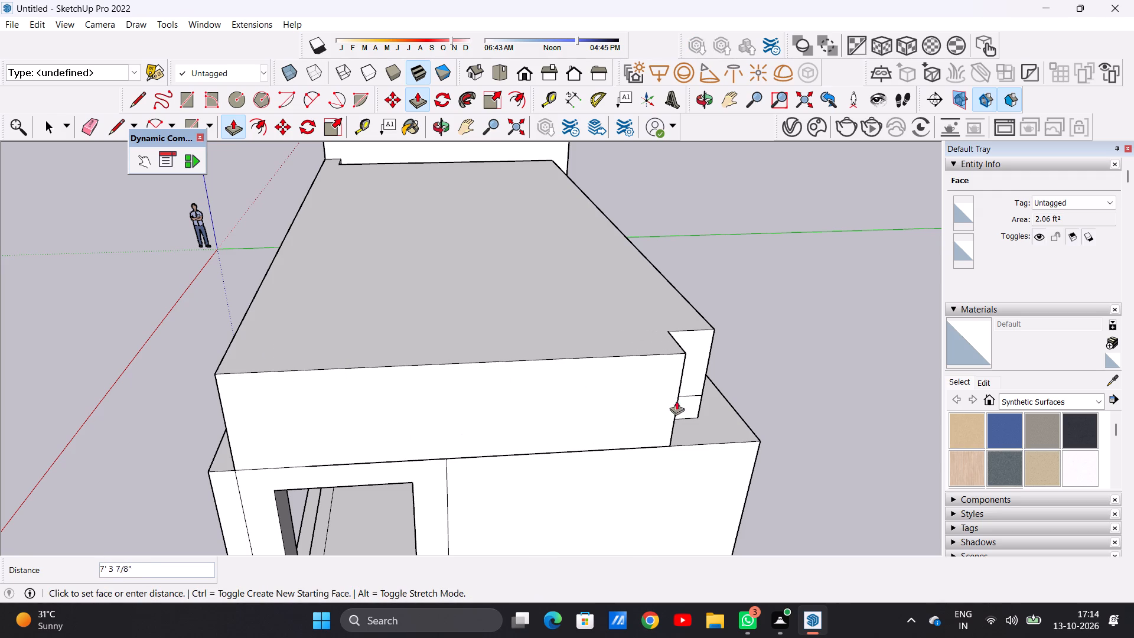
pyautogui.click(729, 349)
# Push/Pull the small lower end face in the gap beside the tall block about 9' 3/16" rearward along the gap.
pyautogui.scroll(-2, 372, 422)
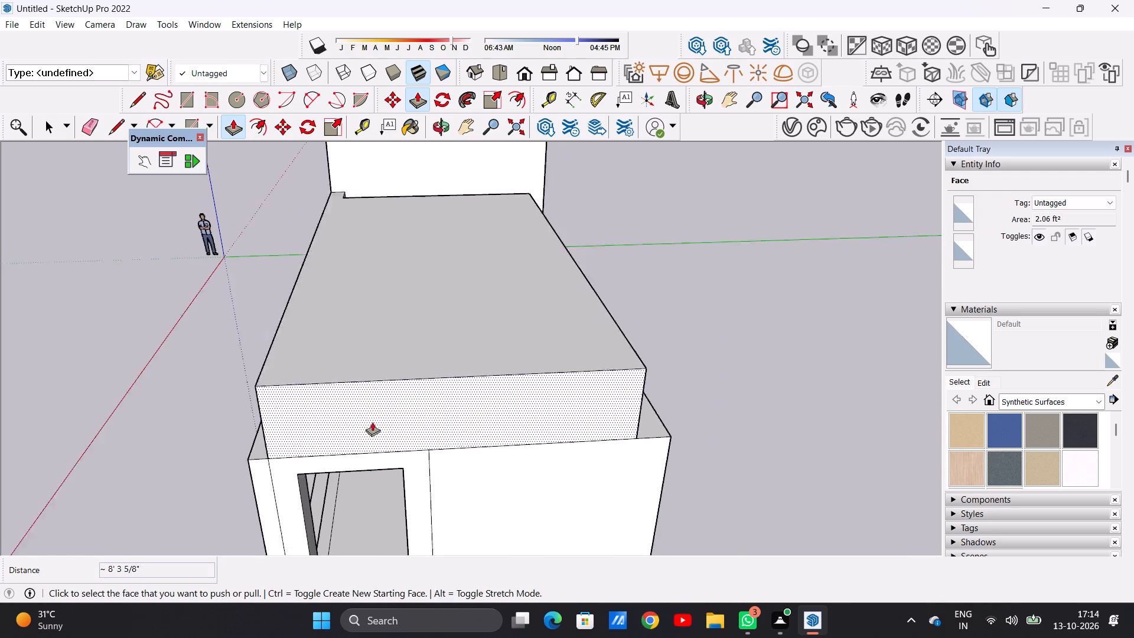
pyautogui.scroll(-7, 372, 422)
pyautogui.moveTo(339, 393); pyautogui.dragTo(463, 314, button='middle')
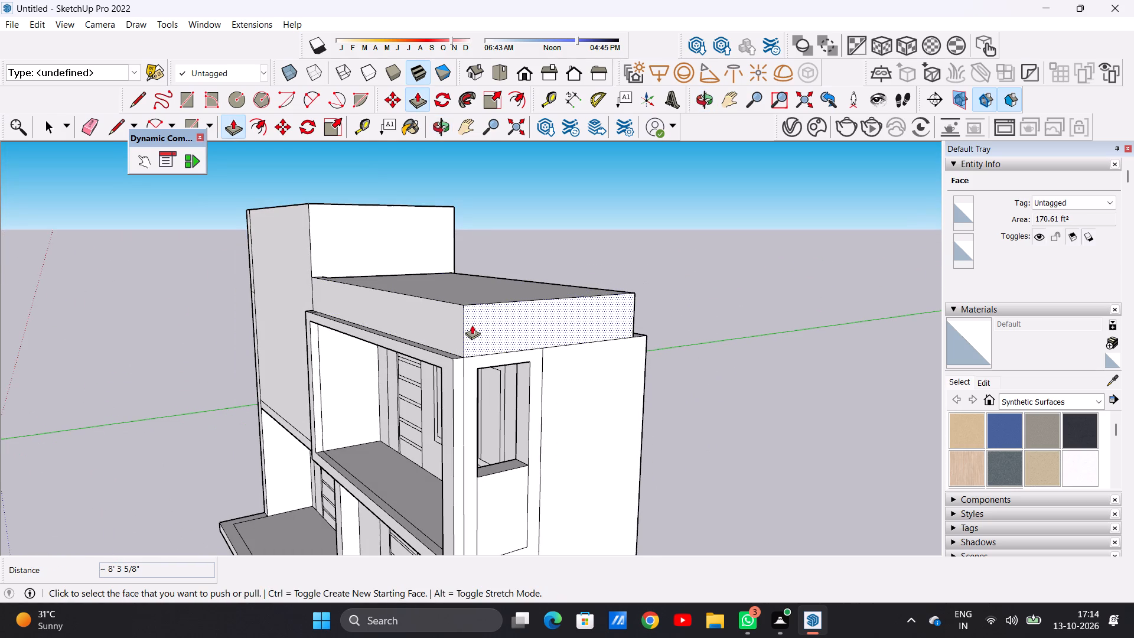
pyautogui.moveTo(566, 291); pyautogui.dragTo(0, 388, button='middle')
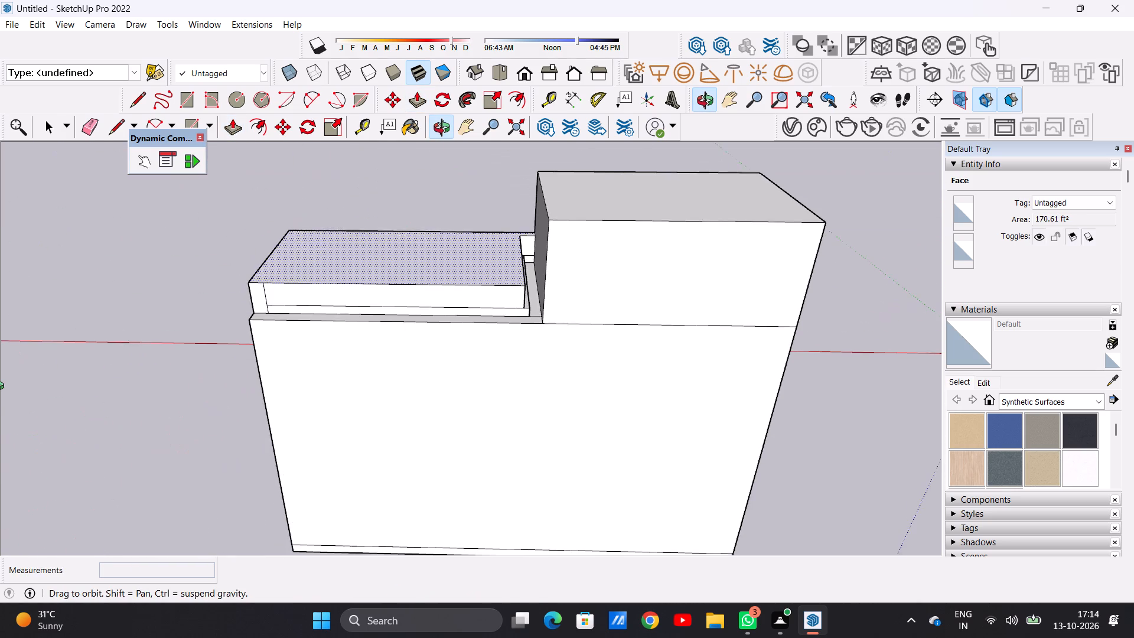
pyautogui.moveTo(0, 388); pyautogui.dragTo(0, 386, button='middle')
pyautogui.scroll(10, 540, 222)
pyautogui.scroll(-1, 527, 247)
pyautogui.scroll(8, 527, 260)
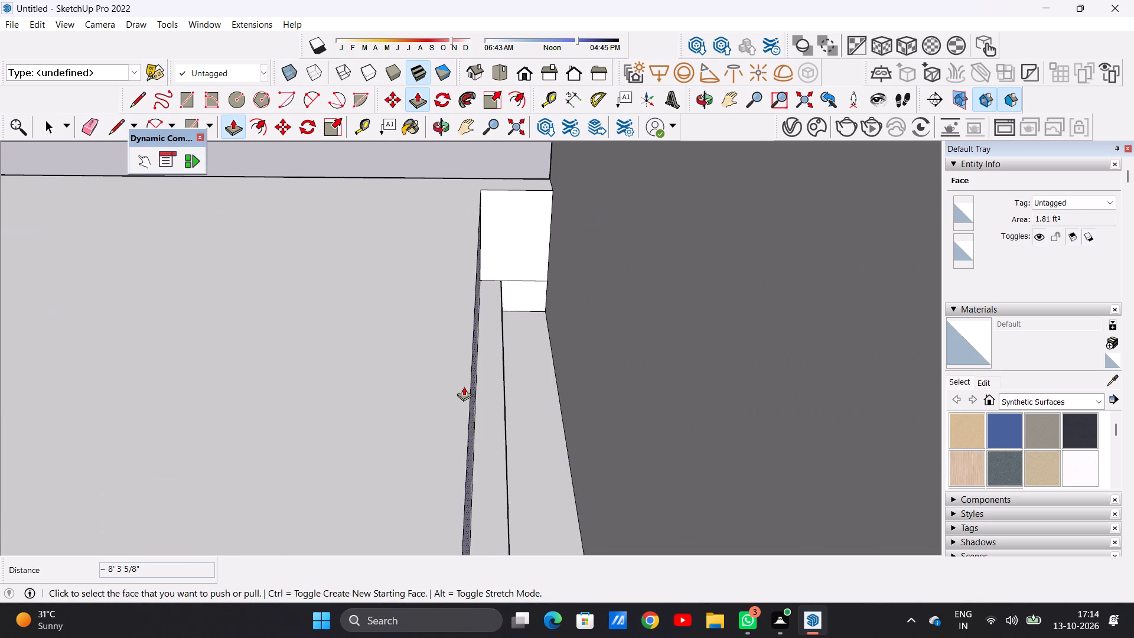
pyautogui.moveTo(464, 386); pyautogui.dragTo(468, 364, button='middle')
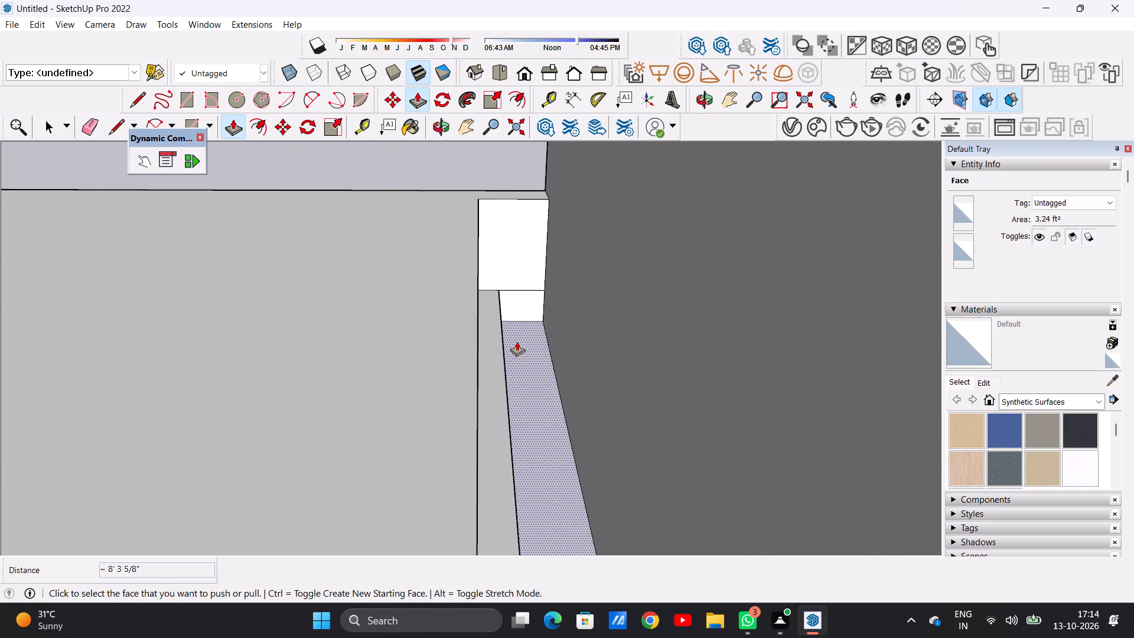
pyautogui.click(519, 305)
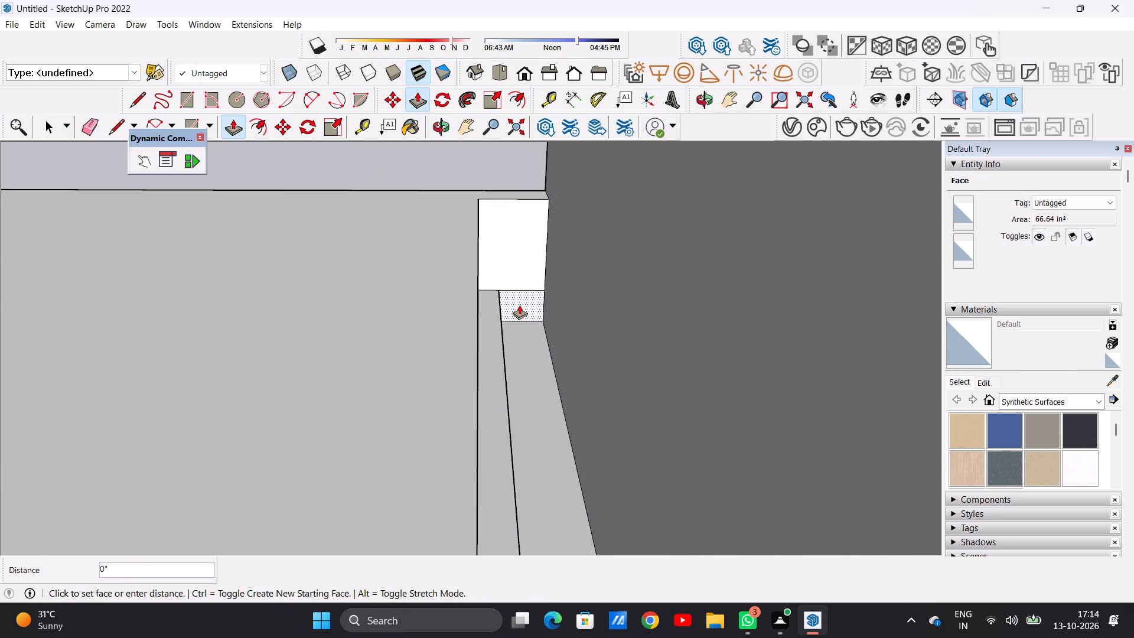
pyautogui.scroll(-20, 530, 428)
pyautogui.scroll(-1, 530, 428)
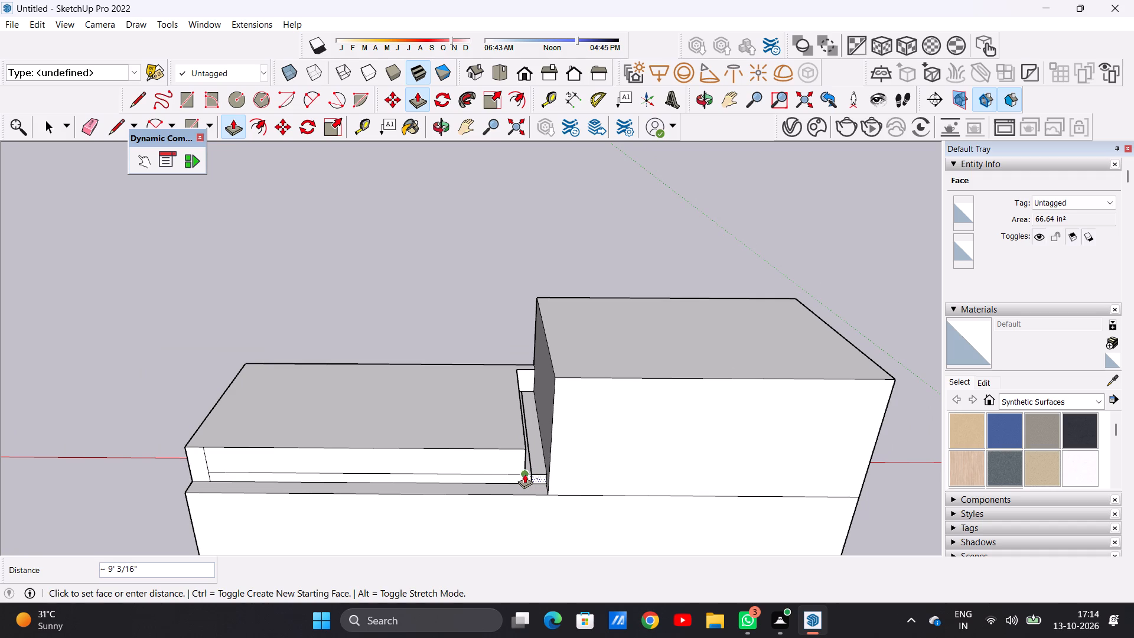
pyautogui.click(524, 474)
# Push/Pull the larger upper end face in the same gap about 9' 3/16" rearward, level with the raised block's rear face.
pyautogui.scroll(11, 534, 424)
pyautogui.scroll(-1, 506, 388)
pyautogui.scroll(7, 504, 386)
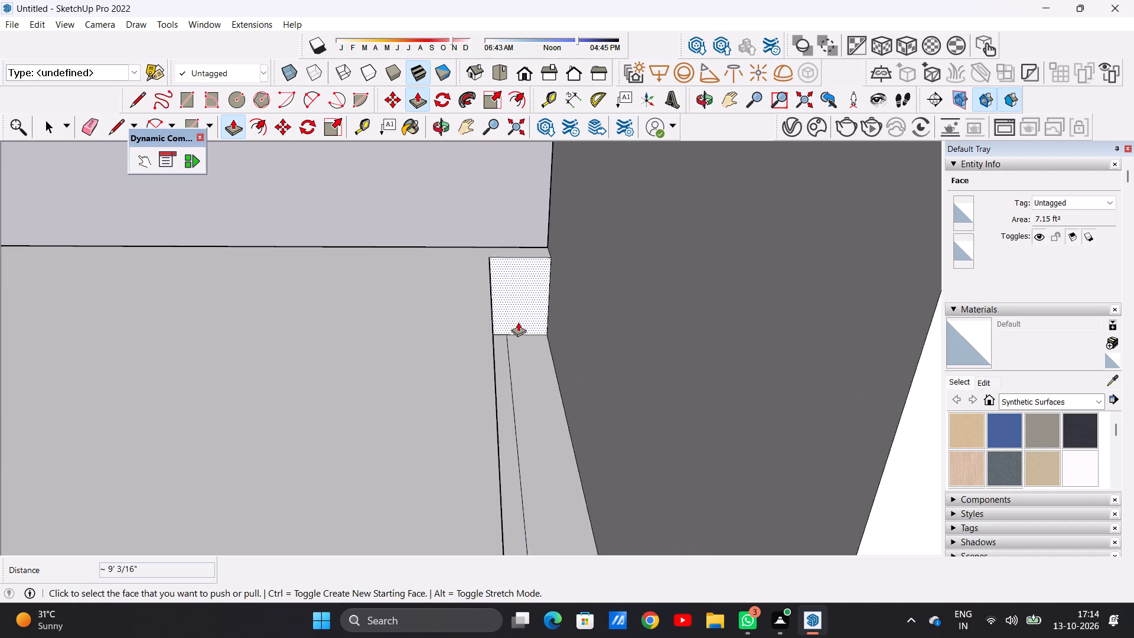
pyautogui.scroll(3, 518, 322)
pyautogui.click(518, 310)
pyautogui.scroll(-2, 516, 399)
pyautogui.scroll(1, 516, 399)
pyautogui.scroll(-18, 516, 399)
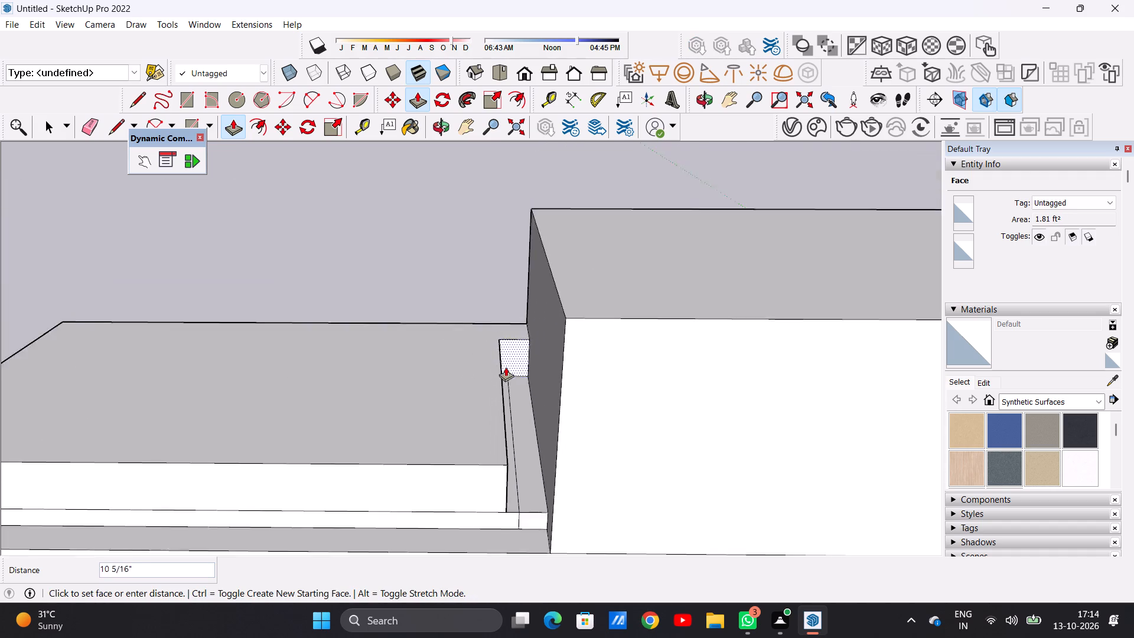
pyautogui.scroll(-9, 506, 367)
pyautogui.scroll(8, 504, 402)
pyautogui.scroll(-1, 504, 402)
pyautogui.scroll(2, 504, 402)
pyautogui.scroll(-1, 504, 402)
pyautogui.click(504, 402)
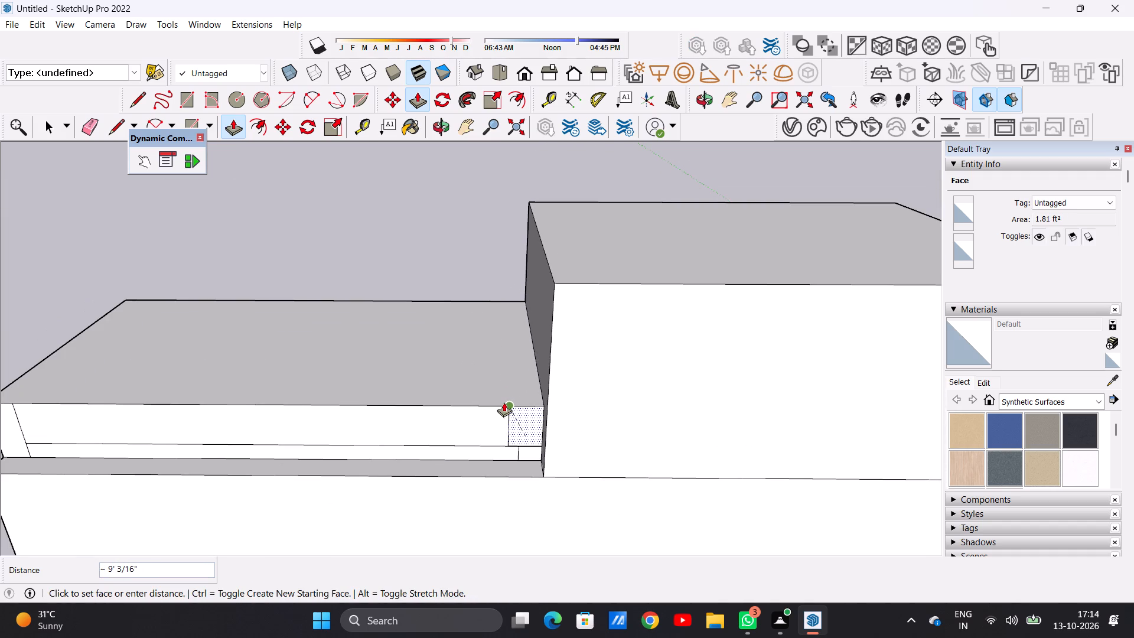
pyautogui.press('space')
pyautogui.scroll(-8, 446, 408)
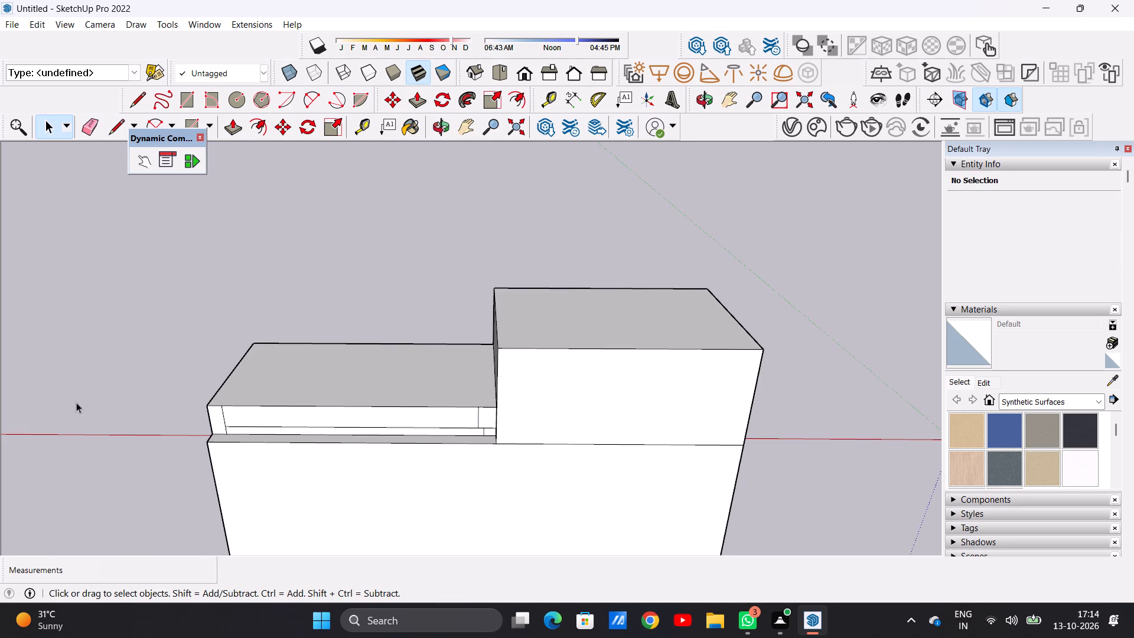
pyautogui.moveTo(77, 402); pyautogui.dragTo(588, 414, button='middle')
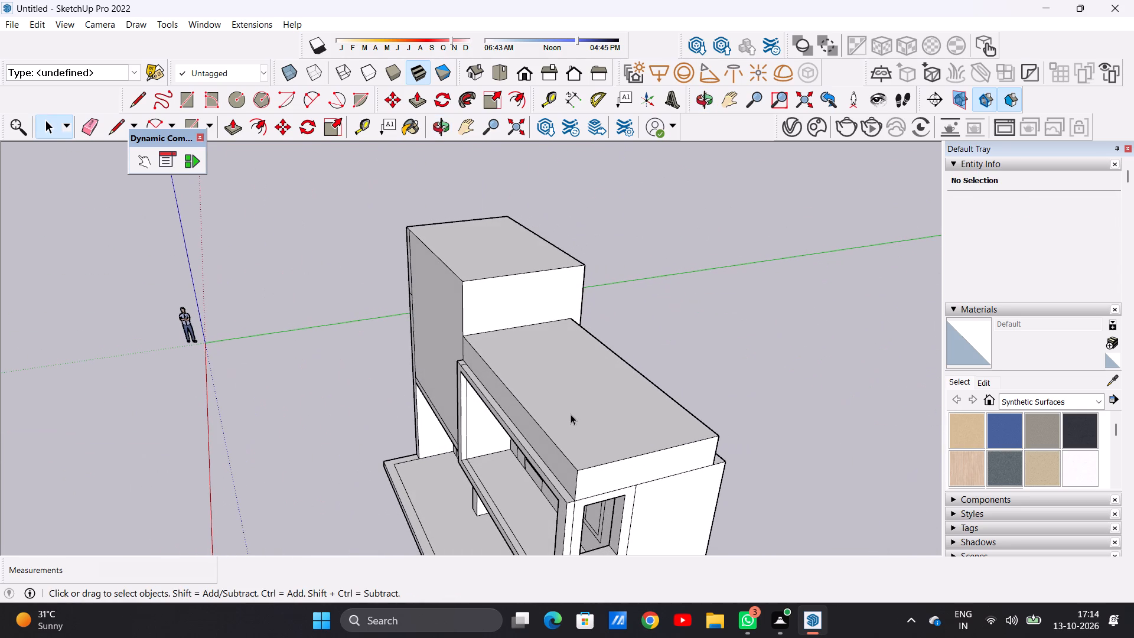
# Undock the toolbar holding the basic drawing and editing tools and move it below the drawing area.
pyautogui.moveTo(0, 116); pyautogui.dragTo(0, 620)
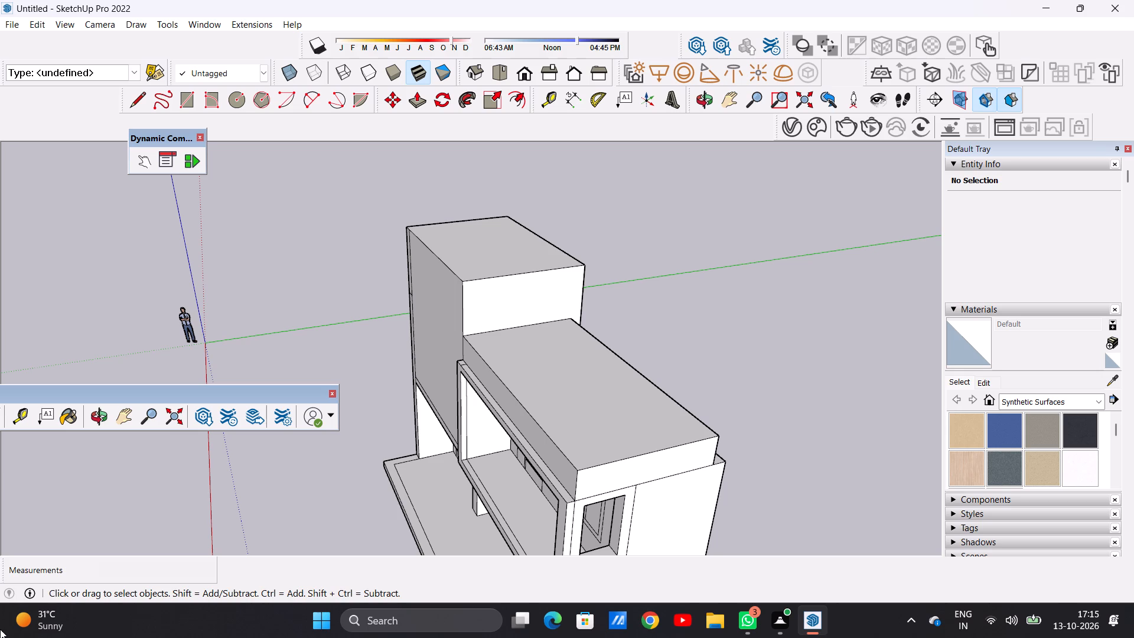
# Examine the raised roof block and the balcony below it from the front of the house.
pyautogui.scroll(-5, 565, 415)
pyautogui.scroll(1, 567, 421)
pyautogui.scroll(-1, 567, 421)
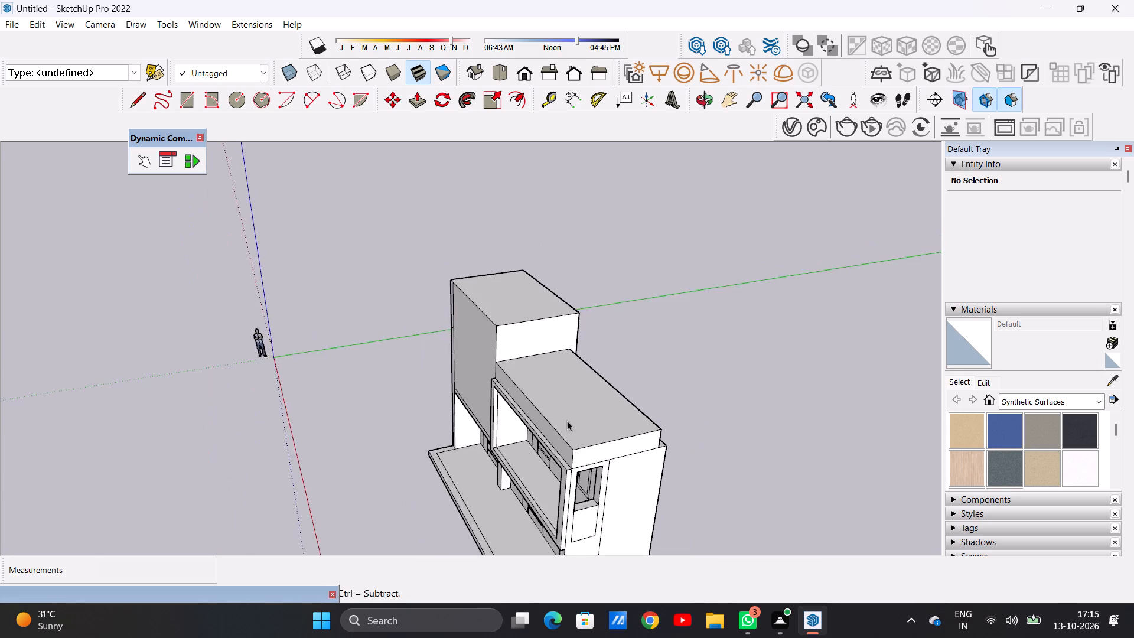
pyautogui.scroll(-6, 567, 421)
pyautogui.moveTo(553, 444); pyautogui.dragTo(719, 367, button='middle')
pyautogui.scroll(6, 609, 378)
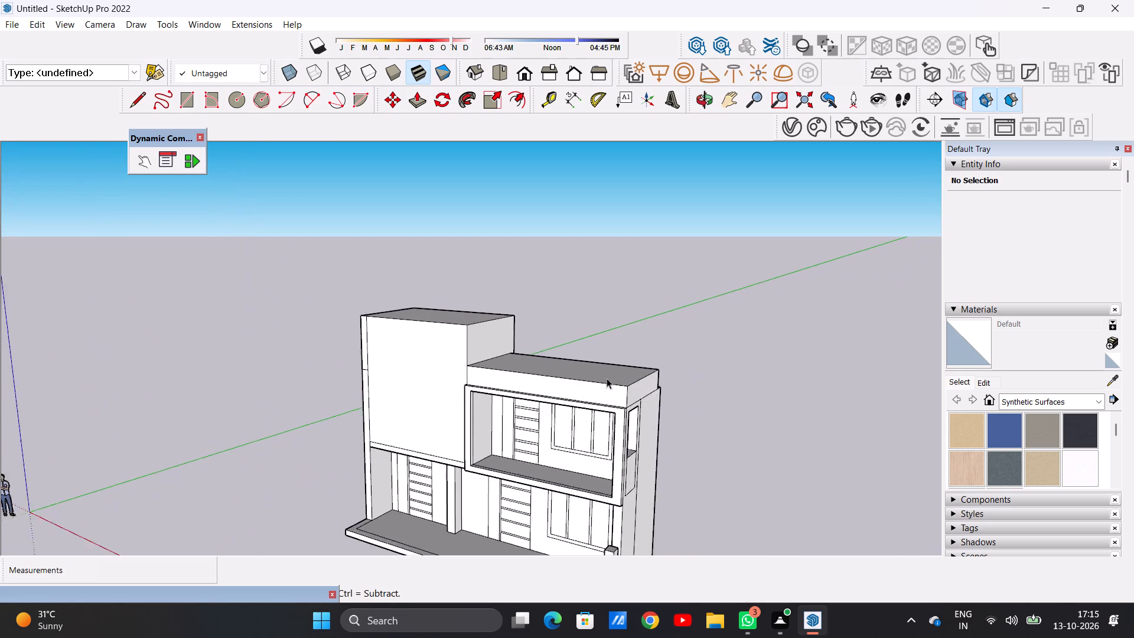
pyautogui.scroll(2, 607, 378)
pyautogui.scroll(-1, 578, 401)
pyautogui.scroll(3, 578, 401)
pyautogui.scroll(-1, 578, 401)
pyautogui.scroll(2, 578, 401)
pyautogui.scroll(-1, 592, 390)
pyautogui.scroll(5, 592, 390)
pyautogui.scroll(-1, 602, 391)
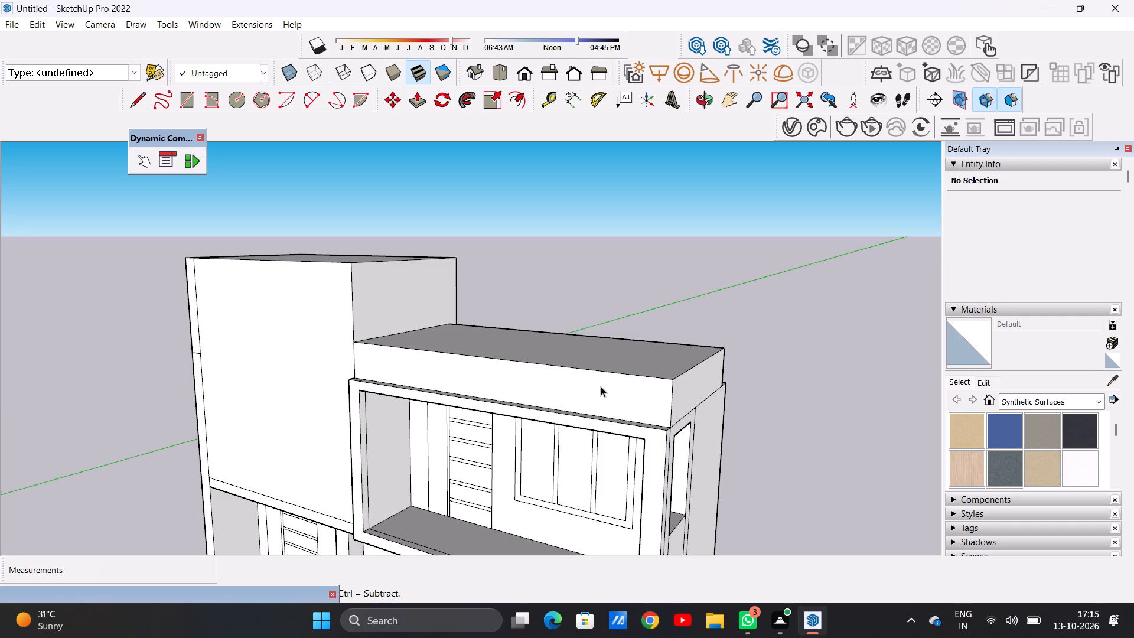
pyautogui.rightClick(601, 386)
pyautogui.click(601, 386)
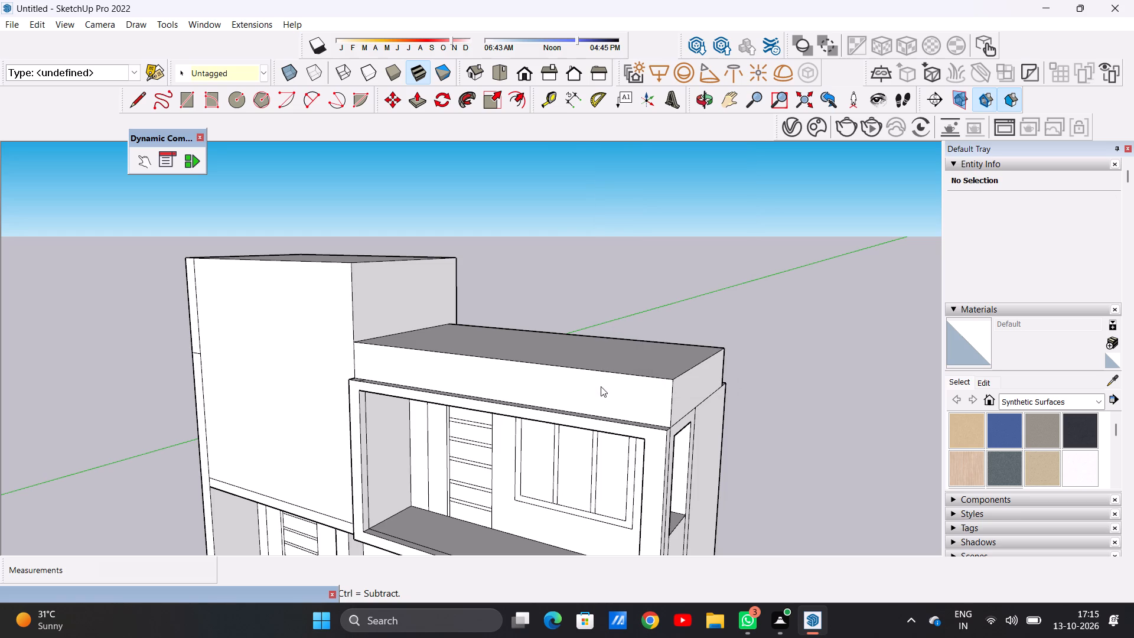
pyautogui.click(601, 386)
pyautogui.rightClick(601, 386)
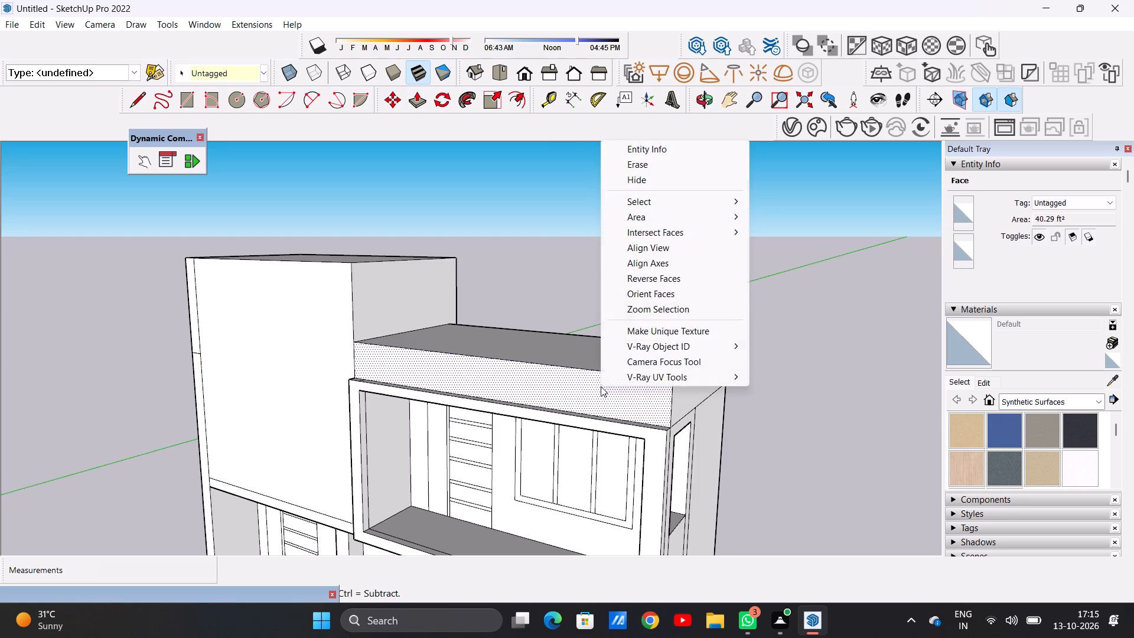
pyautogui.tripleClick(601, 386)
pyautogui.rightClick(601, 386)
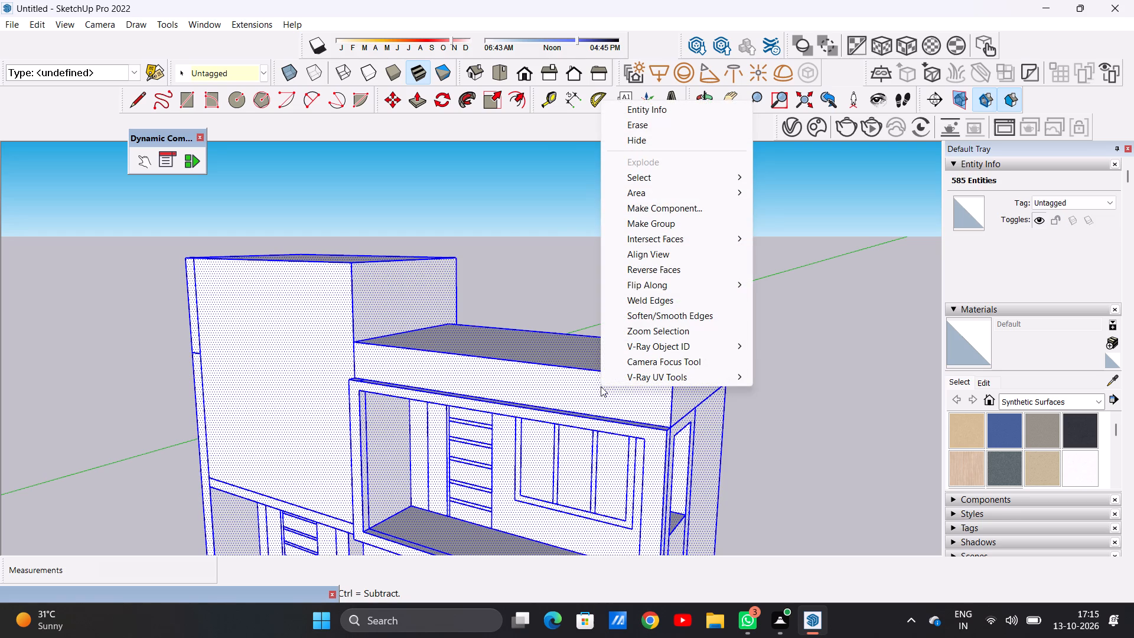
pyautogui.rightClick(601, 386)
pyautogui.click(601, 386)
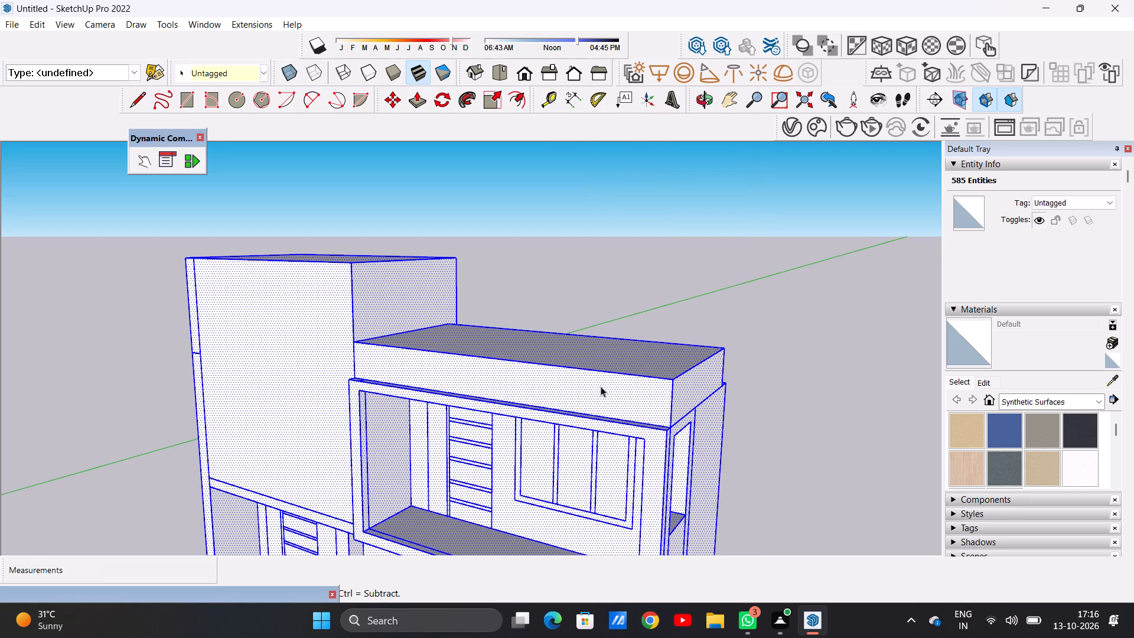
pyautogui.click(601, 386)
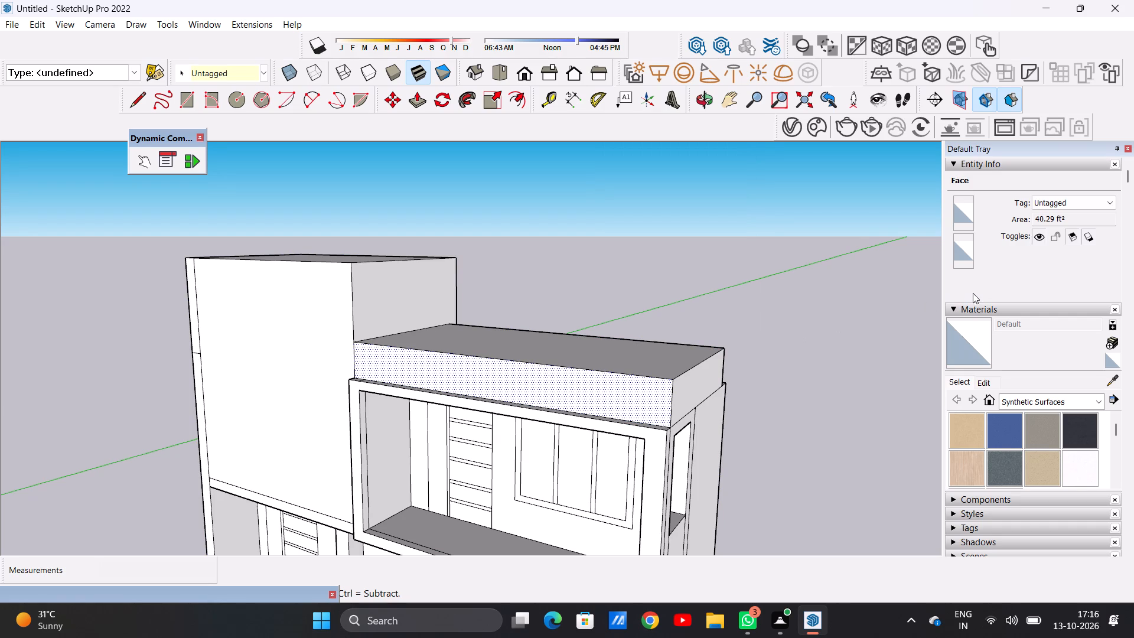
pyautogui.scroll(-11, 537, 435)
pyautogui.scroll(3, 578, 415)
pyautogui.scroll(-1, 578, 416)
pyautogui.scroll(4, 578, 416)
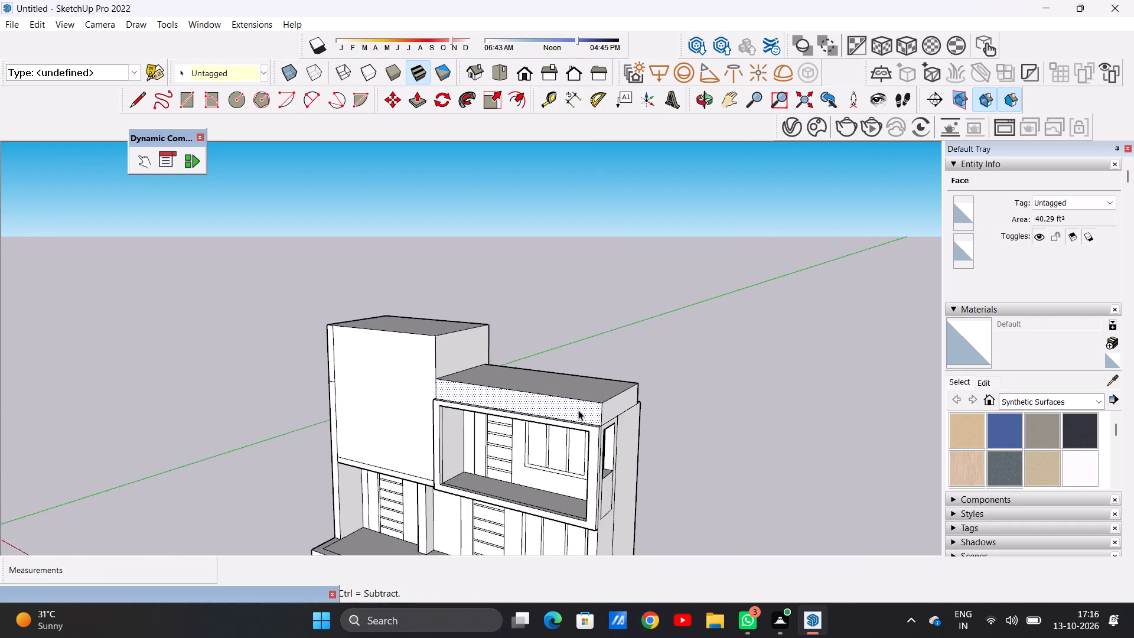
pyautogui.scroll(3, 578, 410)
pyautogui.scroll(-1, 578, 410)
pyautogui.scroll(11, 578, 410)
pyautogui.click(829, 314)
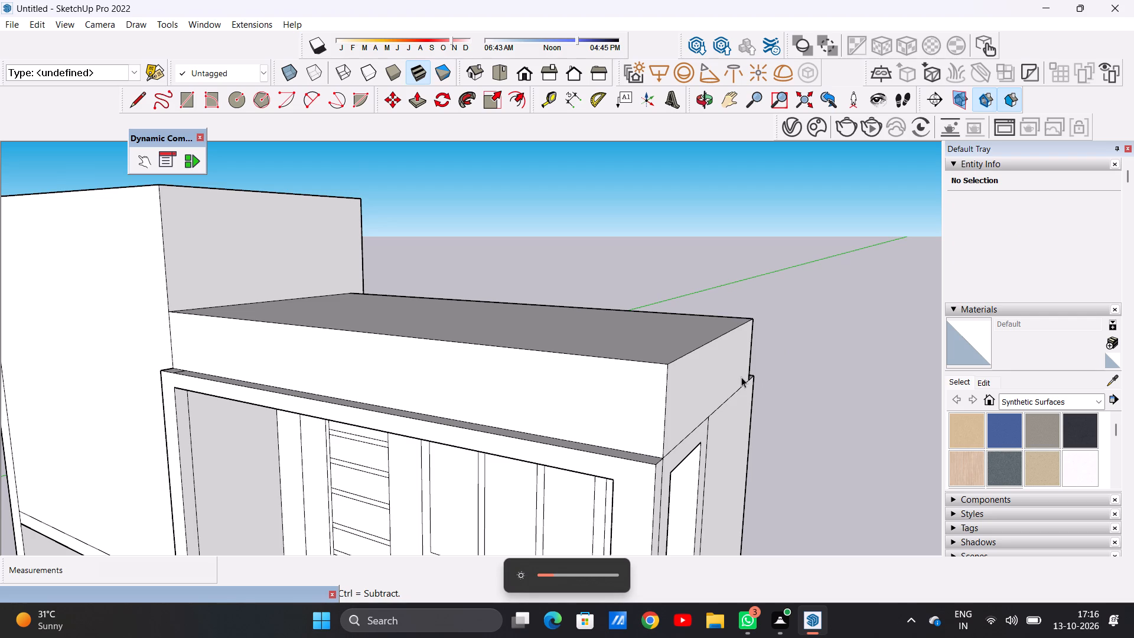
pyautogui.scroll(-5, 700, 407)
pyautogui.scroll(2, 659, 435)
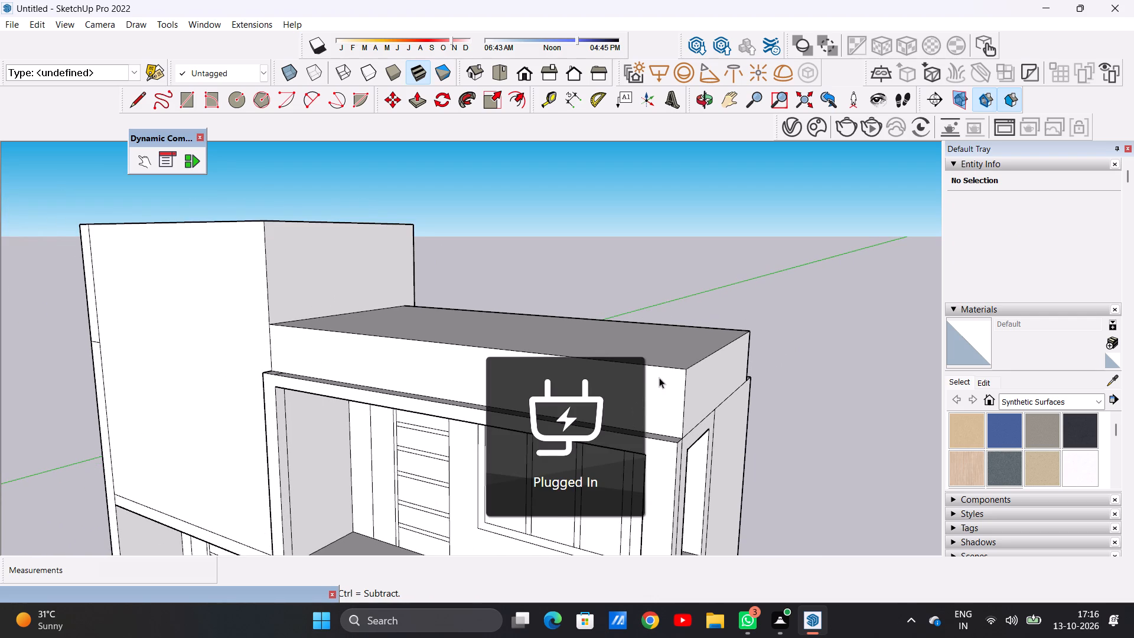
# Push/Pull the raised block's top face by about 3/16".
pyautogui.press('p')
pyautogui.click(666, 351)
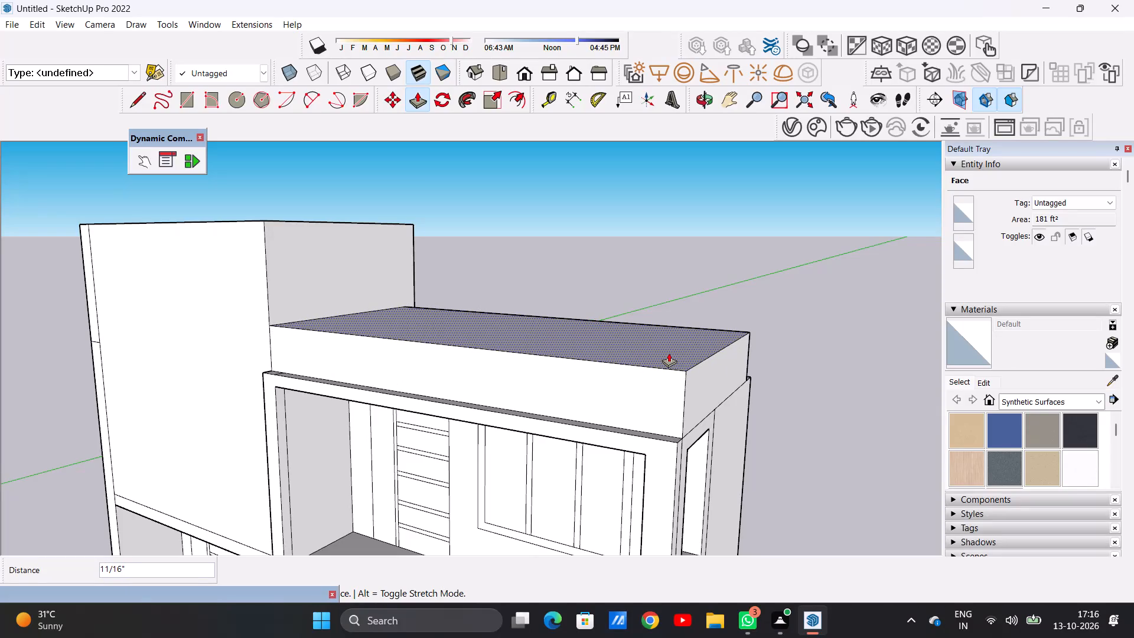
pyautogui.click(669, 351)
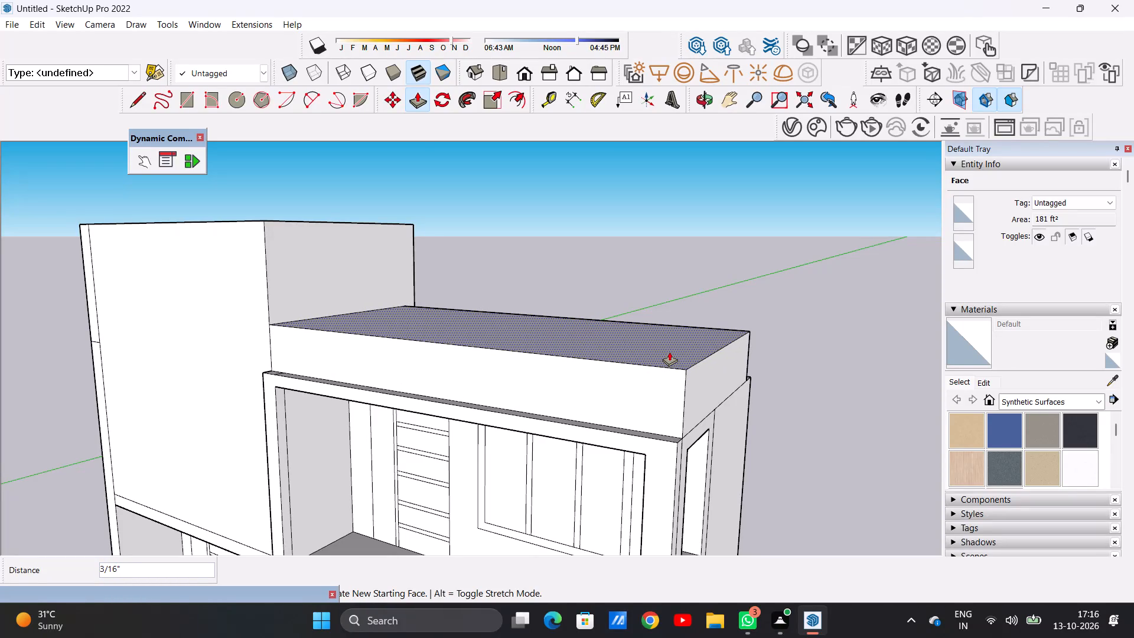
pyautogui.press('space')
# Erase the leftover vertical and horizontal edges at the outer end of the raised block's rear face.
pyautogui.scroll(-9, 643, 405)
pyautogui.scroll(1, 653, 382)
pyautogui.scroll(-5, 653, 382)
pyautogui.moveTo(666, 363); pyautogui.dragTo(535, 373, button='middle')
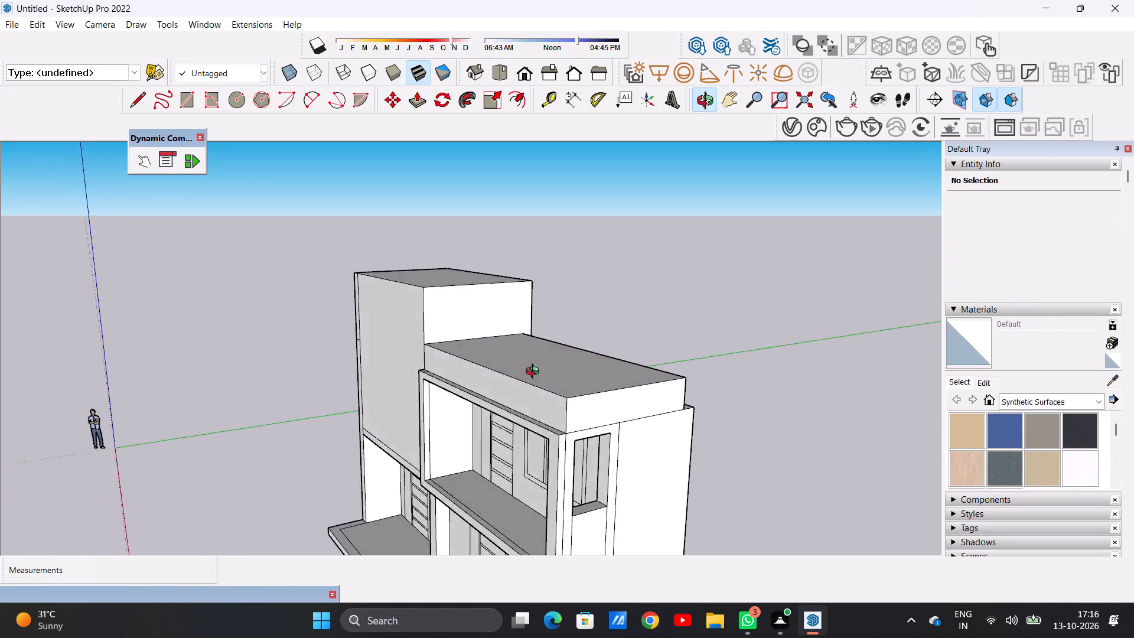
pyautogui.moveTo(535, 373); pyautogui.dragTo(406, 413, button='middle')
pyautogui.scroll(4, 546, 434)
pyautogui.scroll(-2, 550, 412)
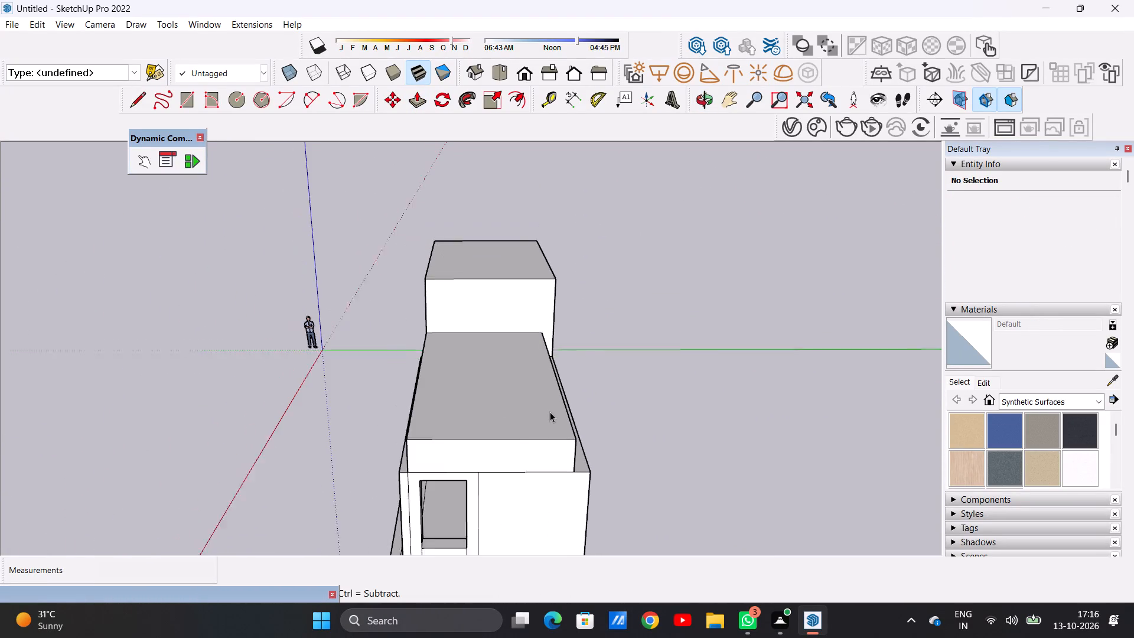
pyautogui.scroll(-2, 550, 412)
pyautogui.moveTo(562, 429); pyautogui.dragTo(405, 385, button='middle')
pyautogui.scroll(5, 398, 399)
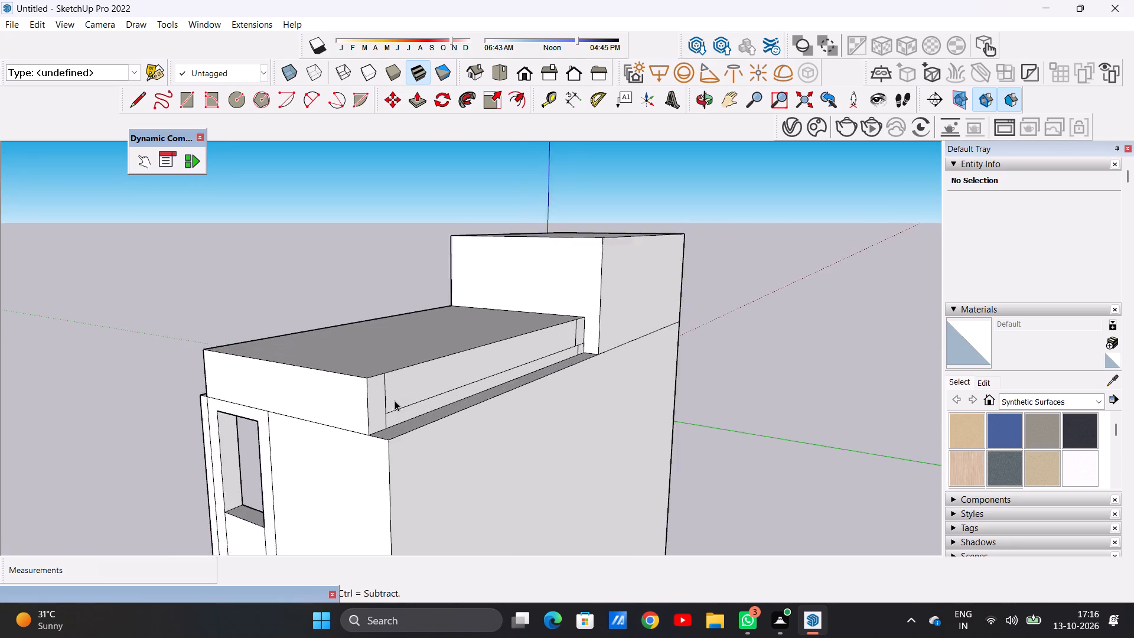
pyautogui.scroll(8, 395, 401)
pyautogui.press('e')
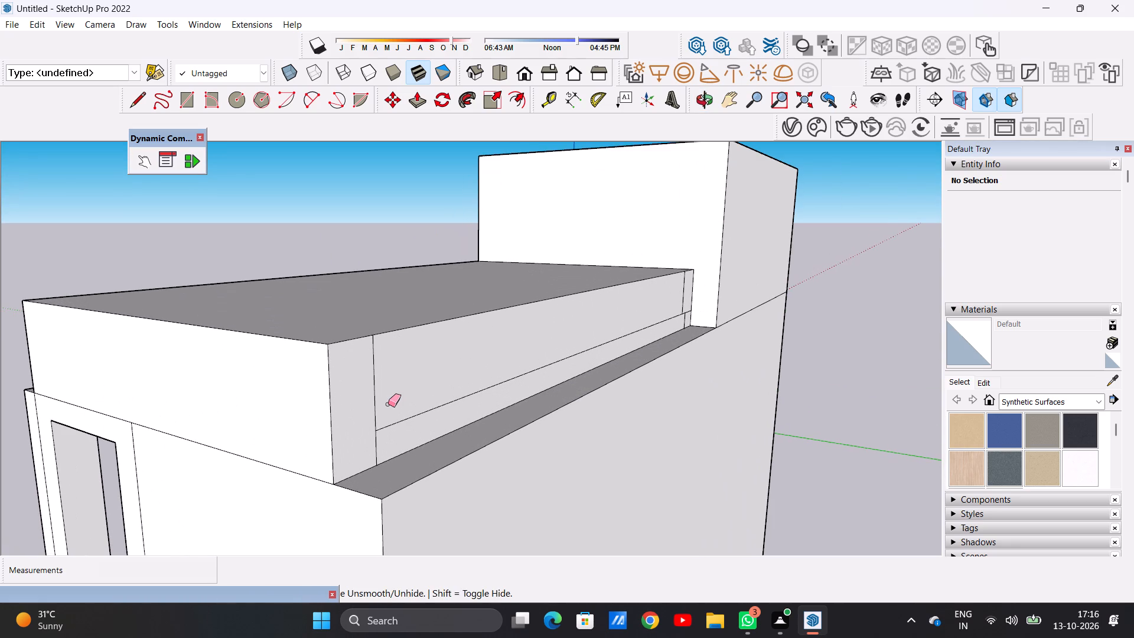
pyautogui.moveTo(374, 402); pyautogui.dragTo(393, 396)
pyautogui.moveTo(393, 396); pyautogui.dragTo(397, 428)
pyautogui.moveTo(393, 434); pyautogui.dragTo(356, 442)
# Erase the remaining short edges on the raised block's rear face next to the tall block.
pyautogui.scroll(1, 730, 297)
pyautogui.scroll(-1, 730, 297)
pyautogui.scroll(1, 730, 297)
pyautogui.scroll(-1, 683, 317)
pyautogui.scroll(1, 683, 317)
pyautogui.scroll(-1, 683, 317)
pyautogui.scroll(9, 683, 316)
pyautogui.moveTo(680, 307); pyautogui.dragTo(677, 314)
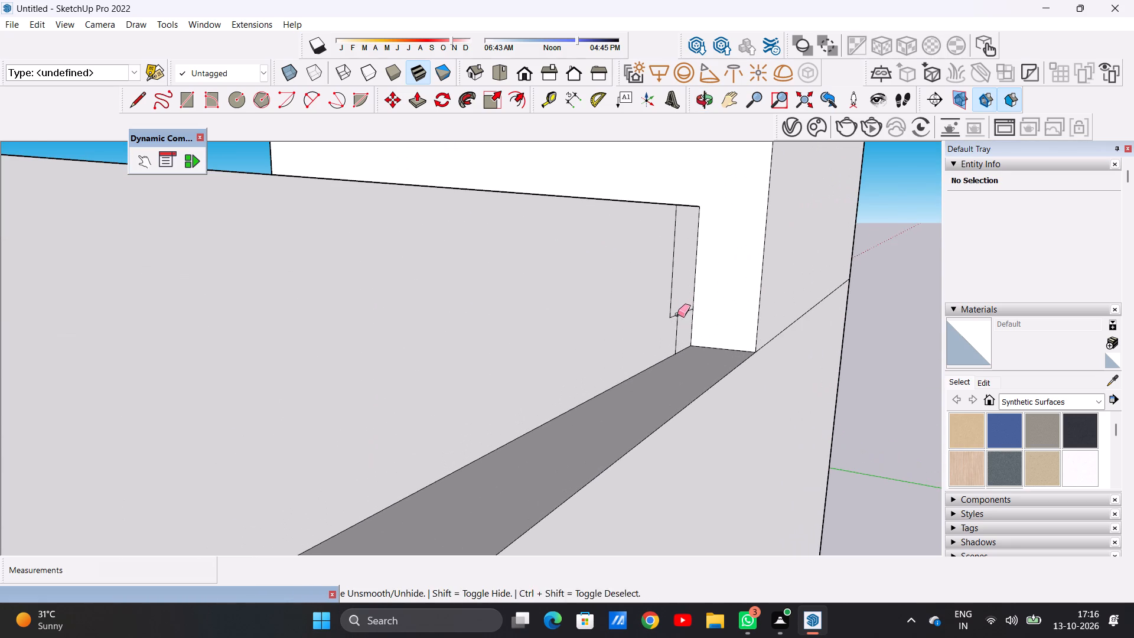
pyautogui.moveTo(677, 314); pyautogui.dragTo(677, 322)
pyautogui.moveTo(677, 299); pyautogui.dragTo(656, 301)
# Push/Pull the raised block's cleaned rear face about 11 7/16" outward, flush with the house's back wall.
pyautogui.scroll(-20, 702, 338)
pyautogui.scroll(1, 709, 331)
pyautogui.scroll(-1, 709, 331)
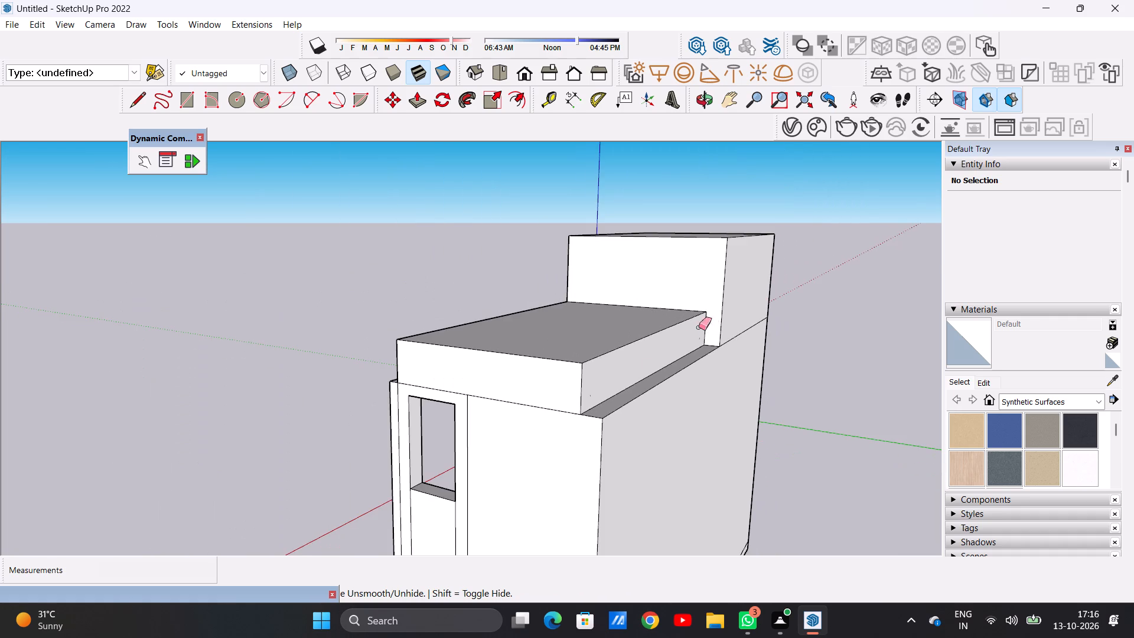
pyautogui.scroll(1, 622, 397)
pyautogui.scroll(-1, 622, 397)
pyautogui.scroll(1, 622, 397)
pyautogui.press('space')
pyautogui.press('p')
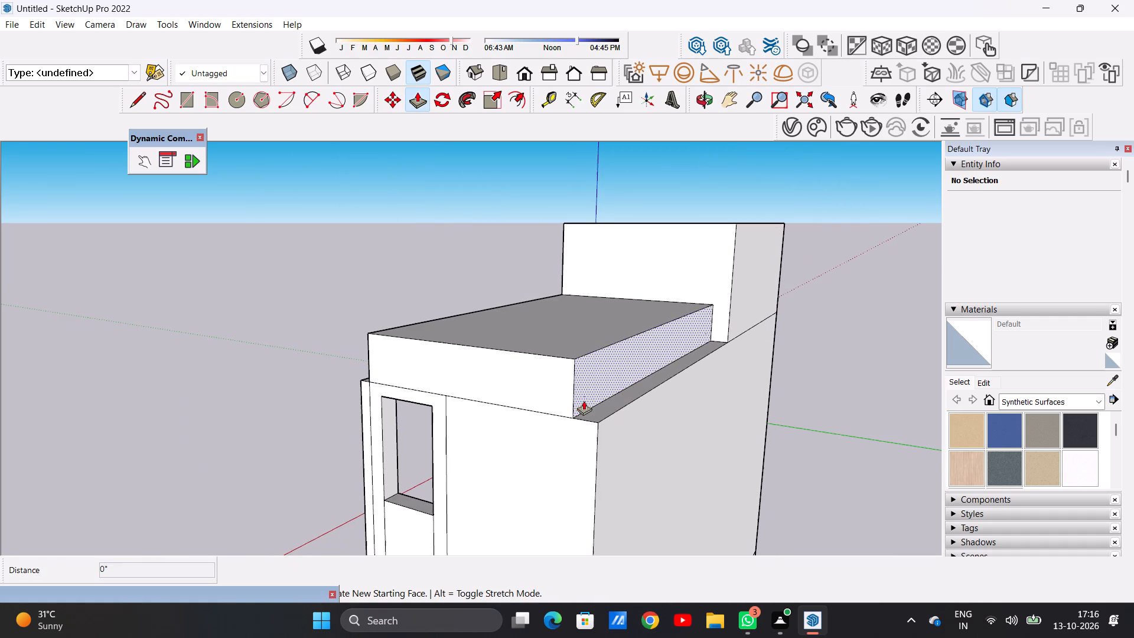
pyautogui.scroll(4, 587, 392)
pyautogui.click(588, 386)
pyautogui.click(604, 438)
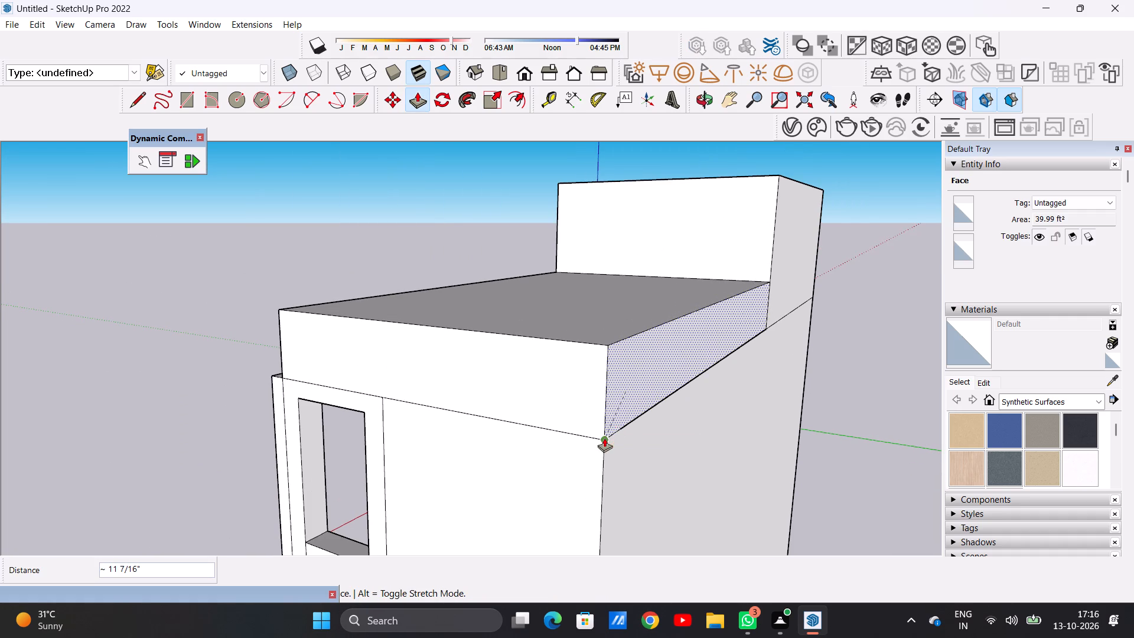
pyautogui.press('space')
pyautogui.scroll(-3, 608, 372)
pyautogui.scroll(1, 608, 372)
pyautogui.scroll(-11, 608, 372)
pyautogui.moveTo(506, 356); pyautogui.dragTo(520, 358, button='middle')
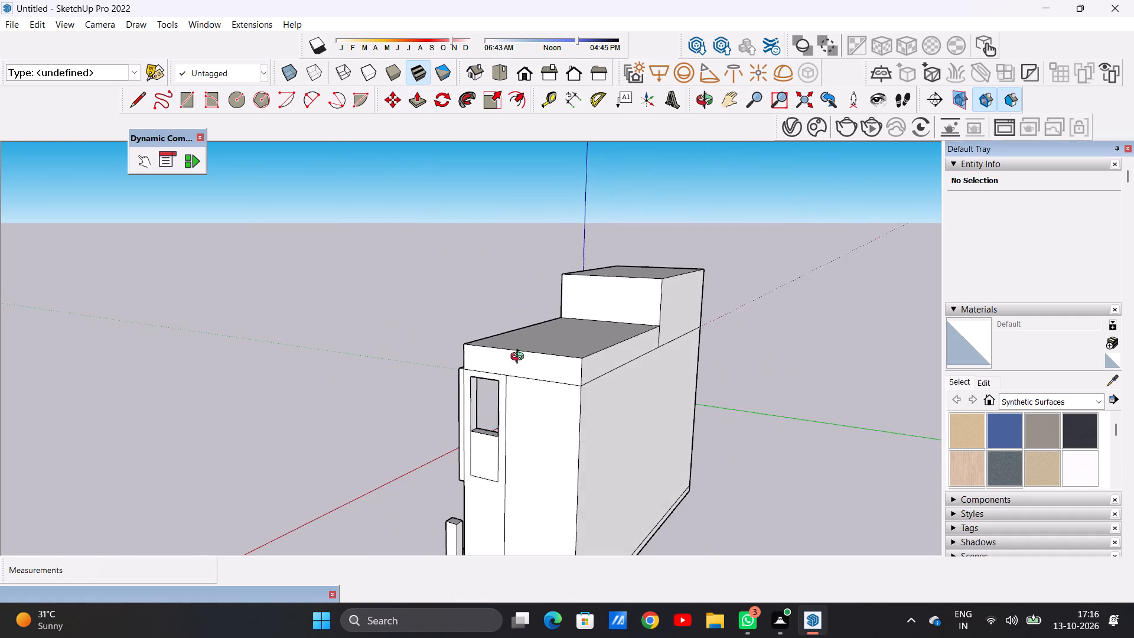
# Examine the house's front and the raised roof block's top face from the front and above.
pyautogui.moveTo(520, 358); pyautogui.dragTo(741, 356, button='middle')
pyautogui.moveTo(554, 350); pyautogui.dragTo(771, 354, button='middle')
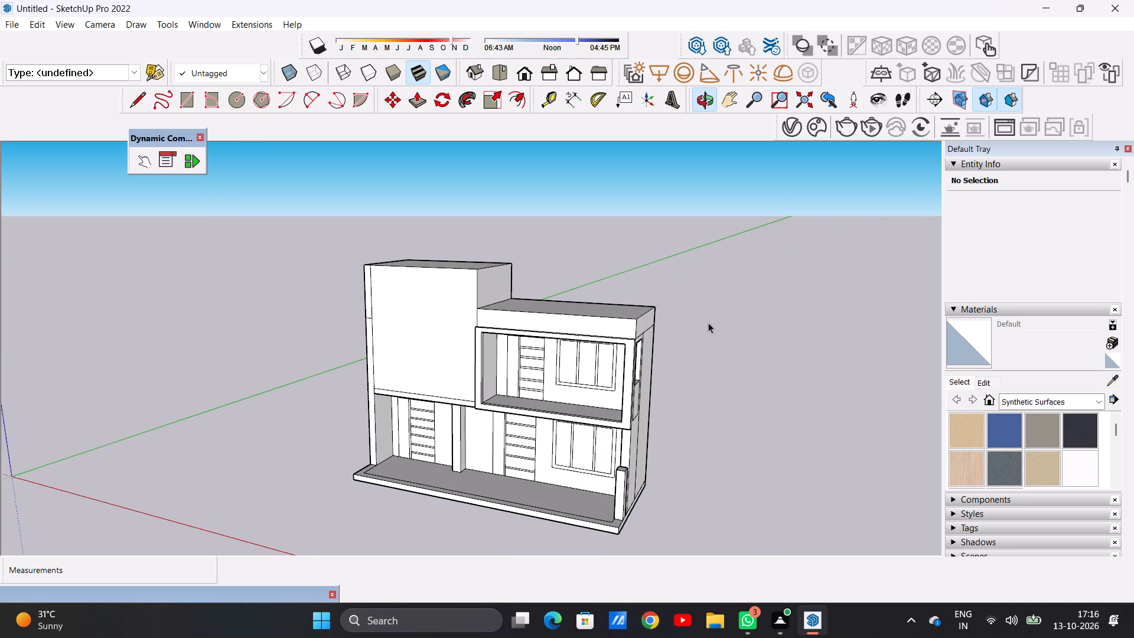
pyautogui.moveTo(693, 330); pyautogui.dragTo(762, 312, button='middle')
pyautogui.scroll(1, 762, 312)
pyautogui.scroll(-1, 681, 314)
pyautogui.scroll(3, 667, 314)
pyautogui.moveTo(553, 287); pyautogui.dragTo(556, 372, button='middle')
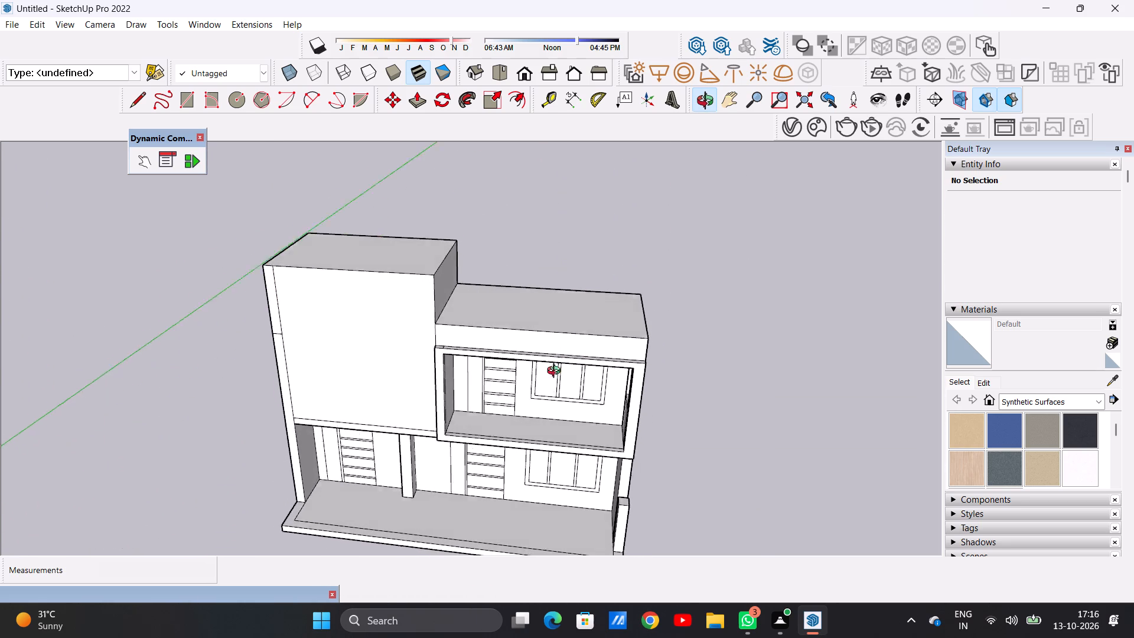
pyautogui.moveTo(556, 372); pyautogui.dragTo(552, 390, button='middle')
pyautogui.scroll(5, 601, 357)
pyautogui.scroll(-1, 601, 357)
pyautogui.press('p')
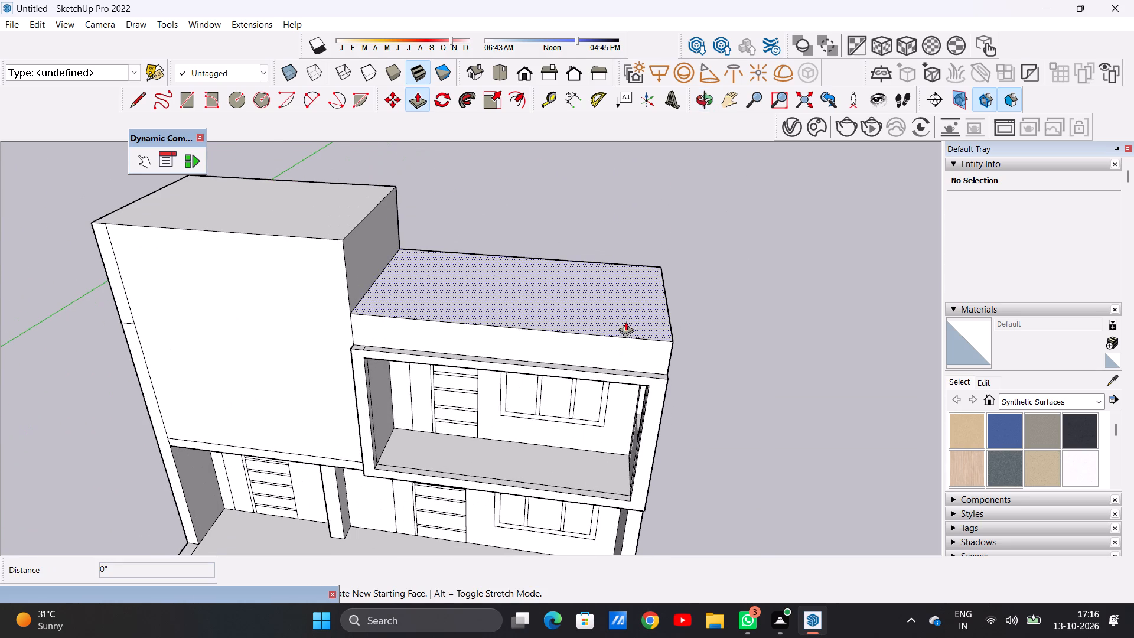
pyautogui.press('space')
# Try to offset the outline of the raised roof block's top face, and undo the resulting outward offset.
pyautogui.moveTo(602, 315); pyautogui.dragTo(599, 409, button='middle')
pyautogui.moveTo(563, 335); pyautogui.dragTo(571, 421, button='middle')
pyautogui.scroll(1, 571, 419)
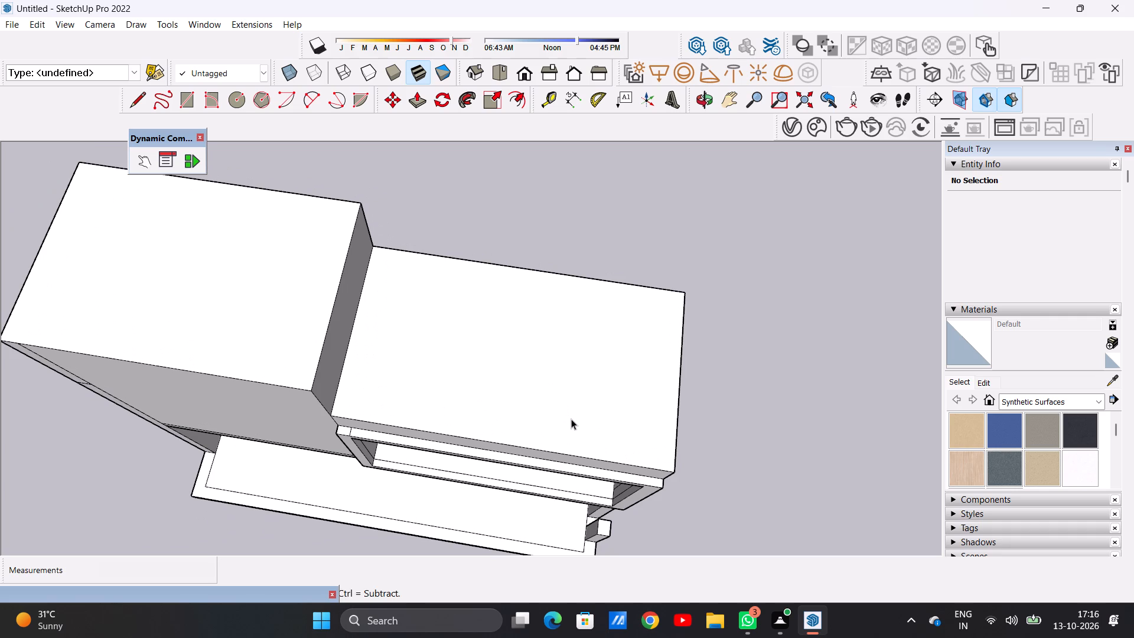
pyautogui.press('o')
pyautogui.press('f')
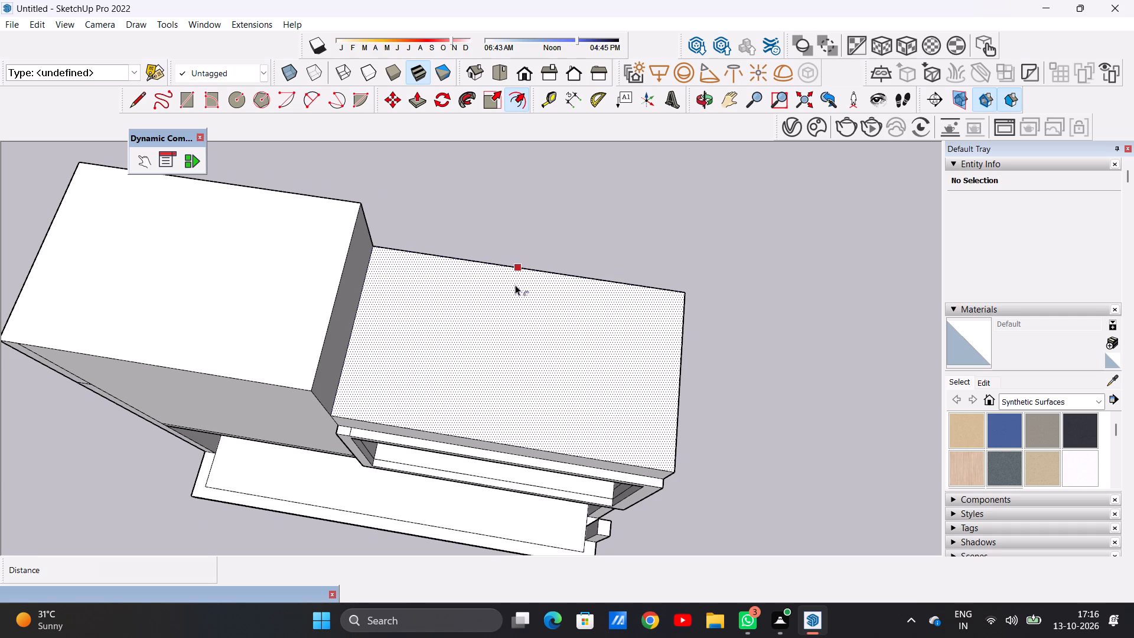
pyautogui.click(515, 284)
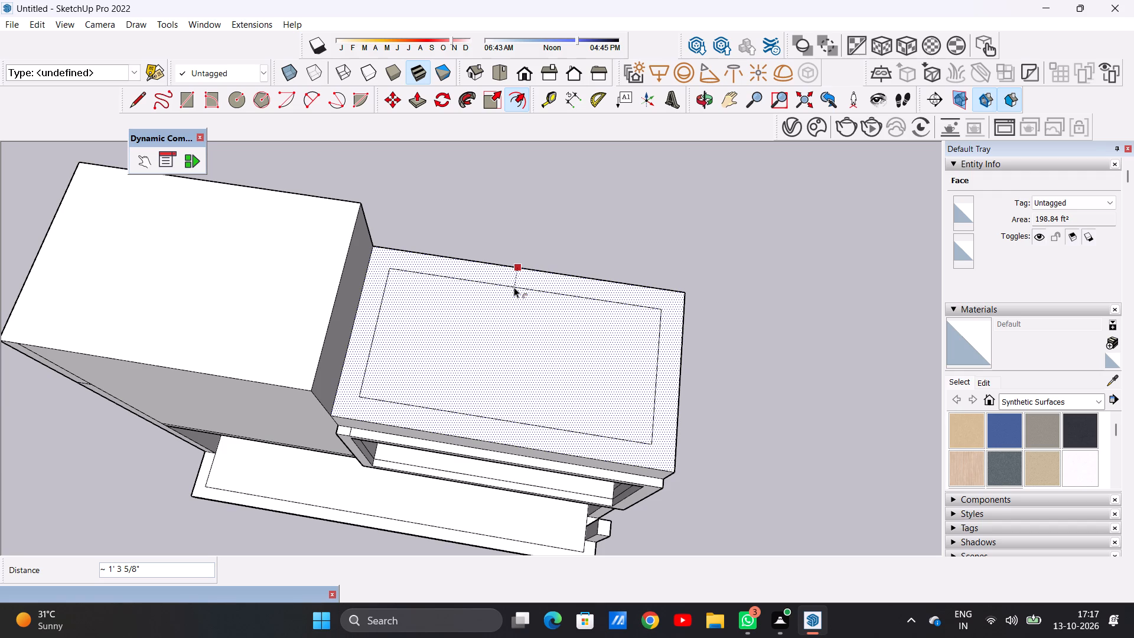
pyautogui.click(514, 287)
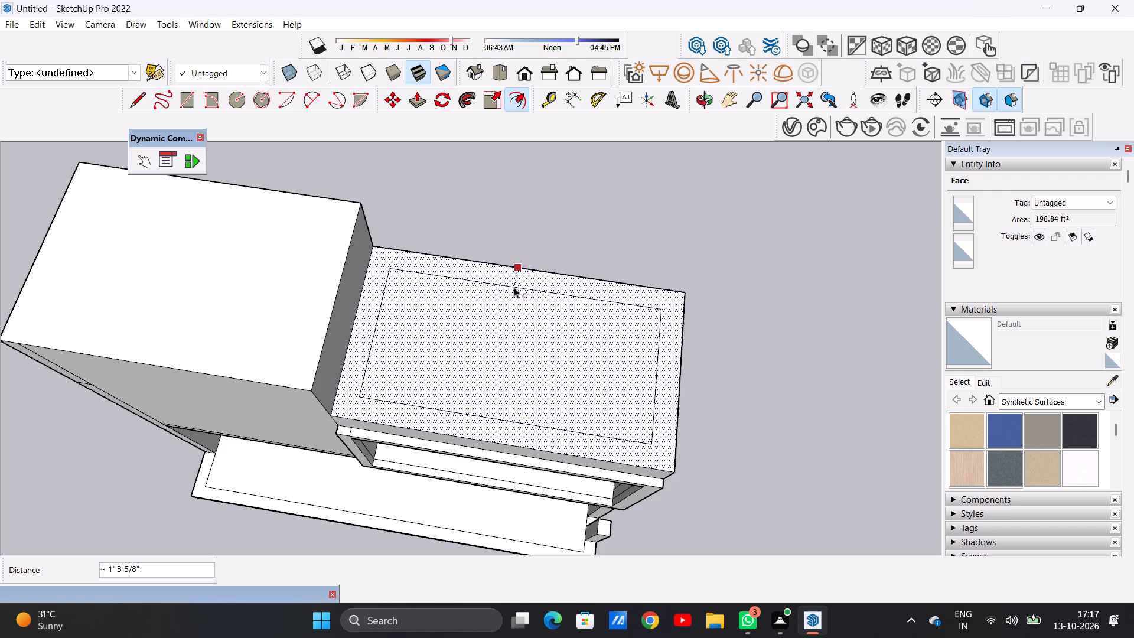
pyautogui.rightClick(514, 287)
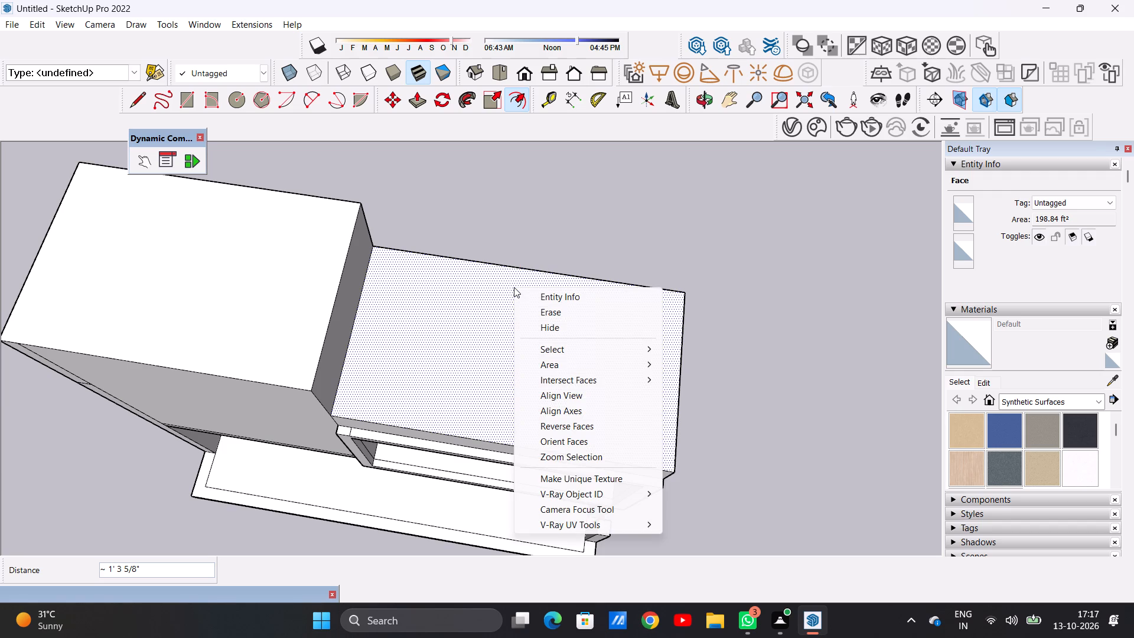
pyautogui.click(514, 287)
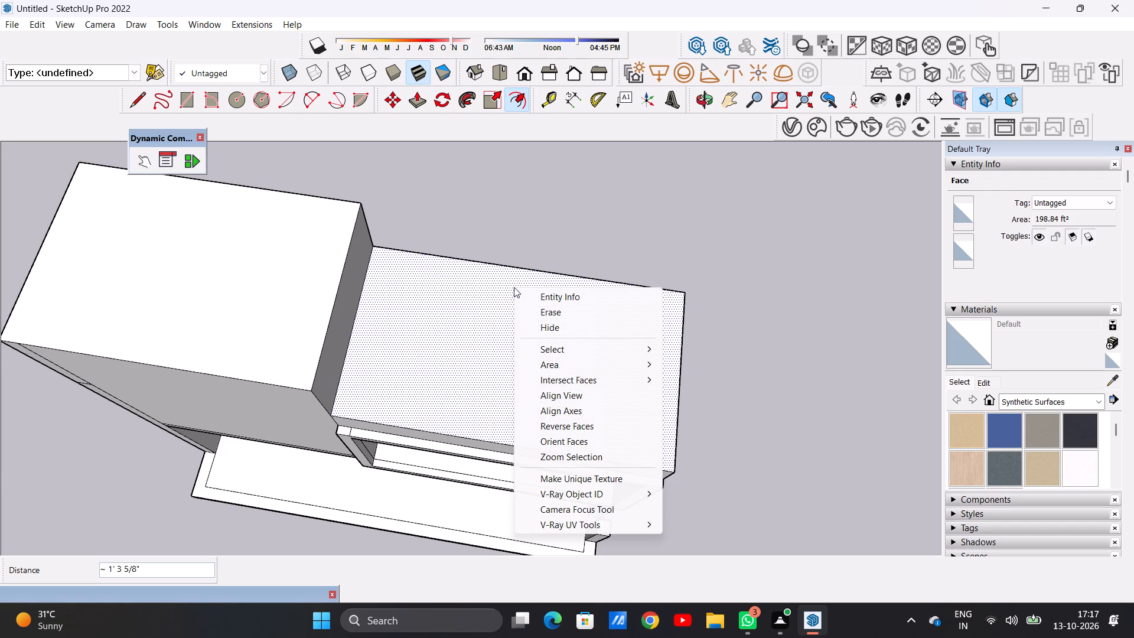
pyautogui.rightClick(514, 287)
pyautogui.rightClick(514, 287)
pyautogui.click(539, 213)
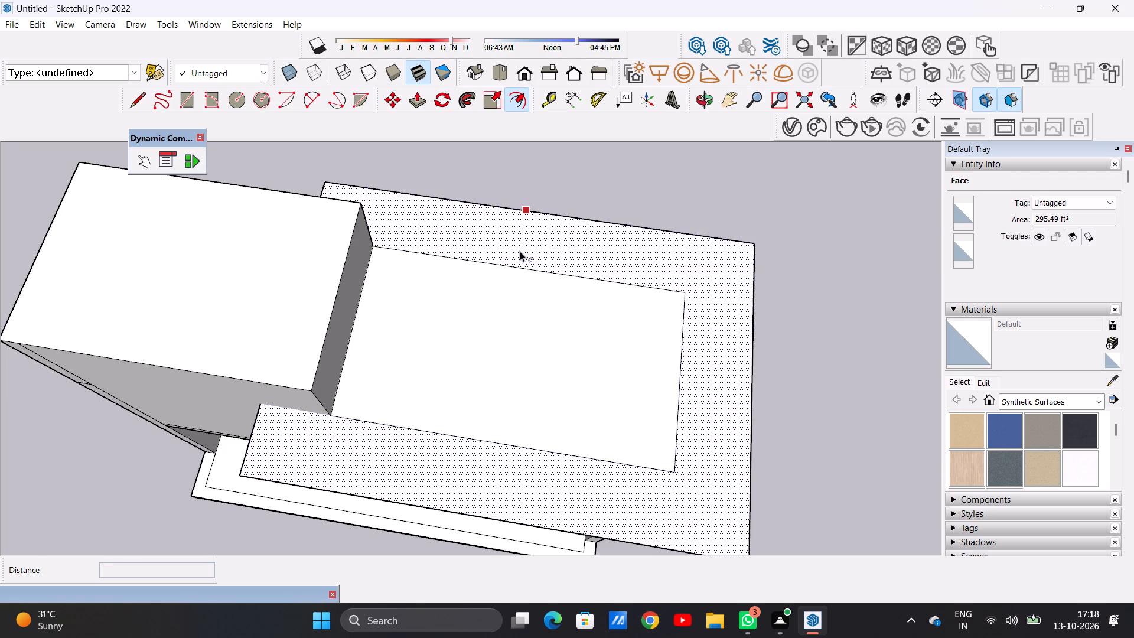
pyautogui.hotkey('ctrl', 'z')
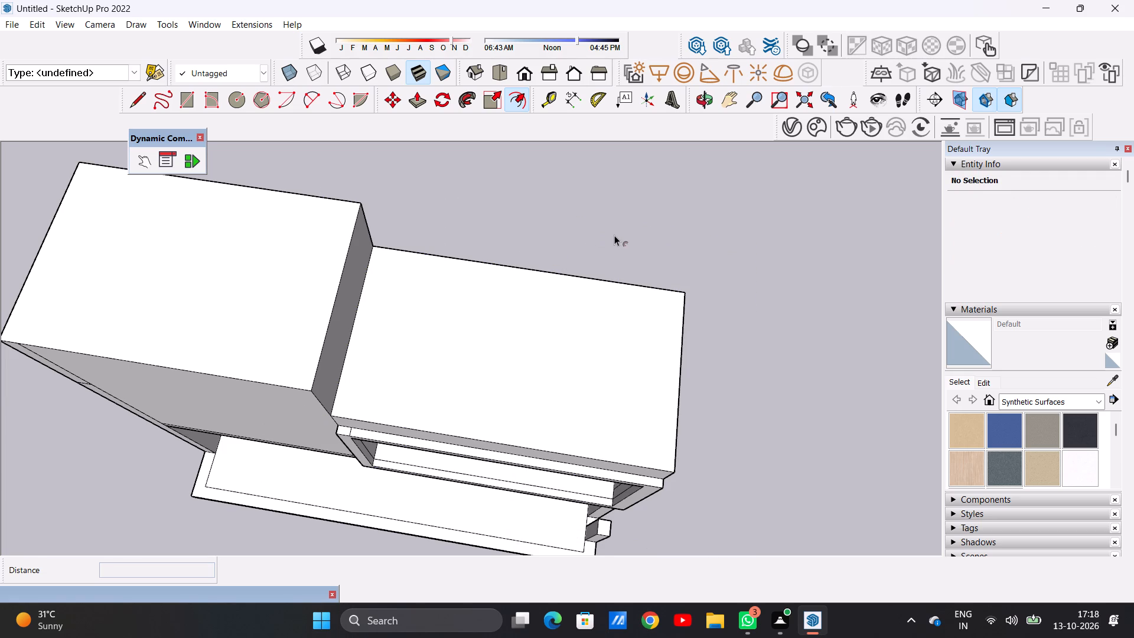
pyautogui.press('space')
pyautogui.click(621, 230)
# Offset the raised roof block's top face outline inward by about 8 3/4".
pyautogui.scroll(-7, 561, 343)
pyautogui.moveTo(527, 405); pyautogui.dragTo(524, 307, button='middle')
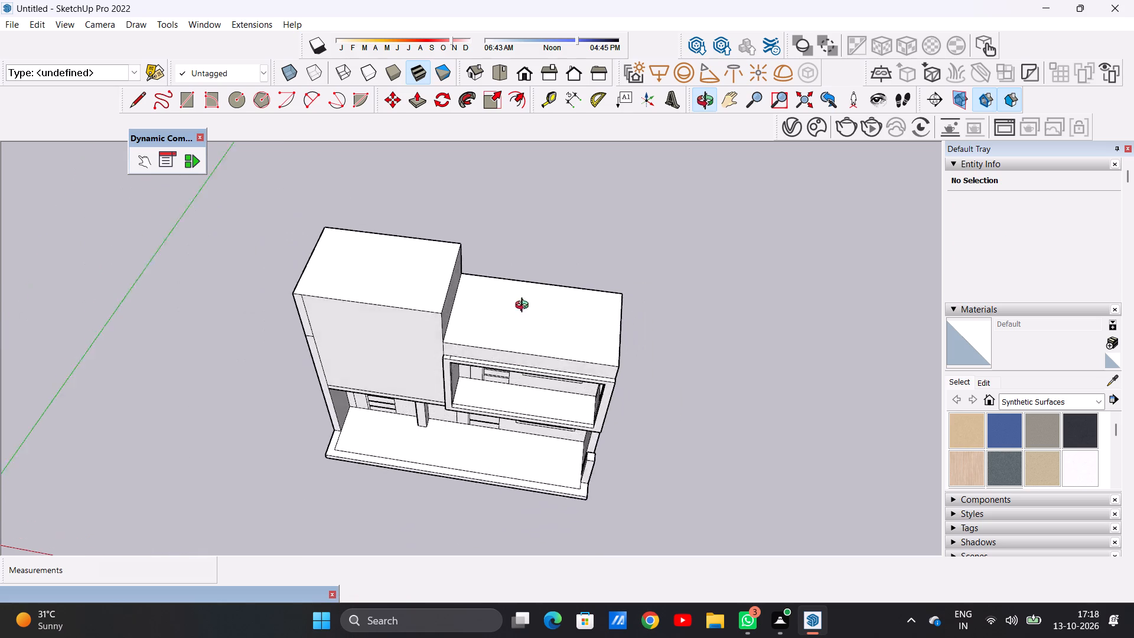
pyautogui.moveTo(524, 307); pyautogui.dragTo(524, 248, button='middle')
pyautogui.scroll(6, 522, 305)
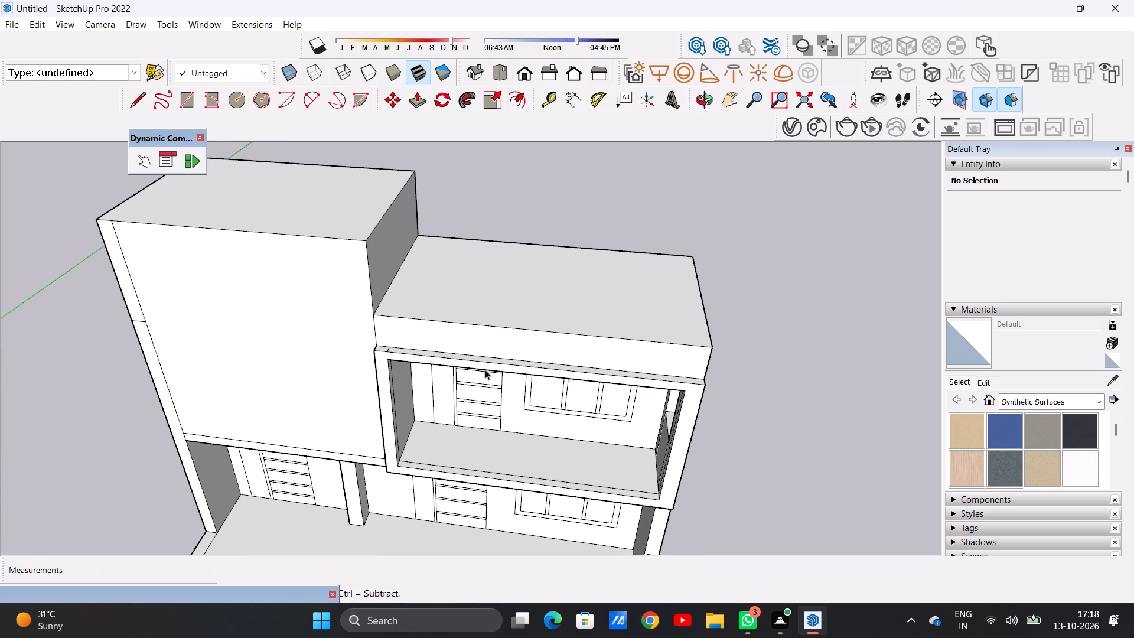
pyautogui.moveTo(494, 310); pyautogui.dragTo(504, 448, button='middle')
pyautogui.scroll(2, 535, 396)
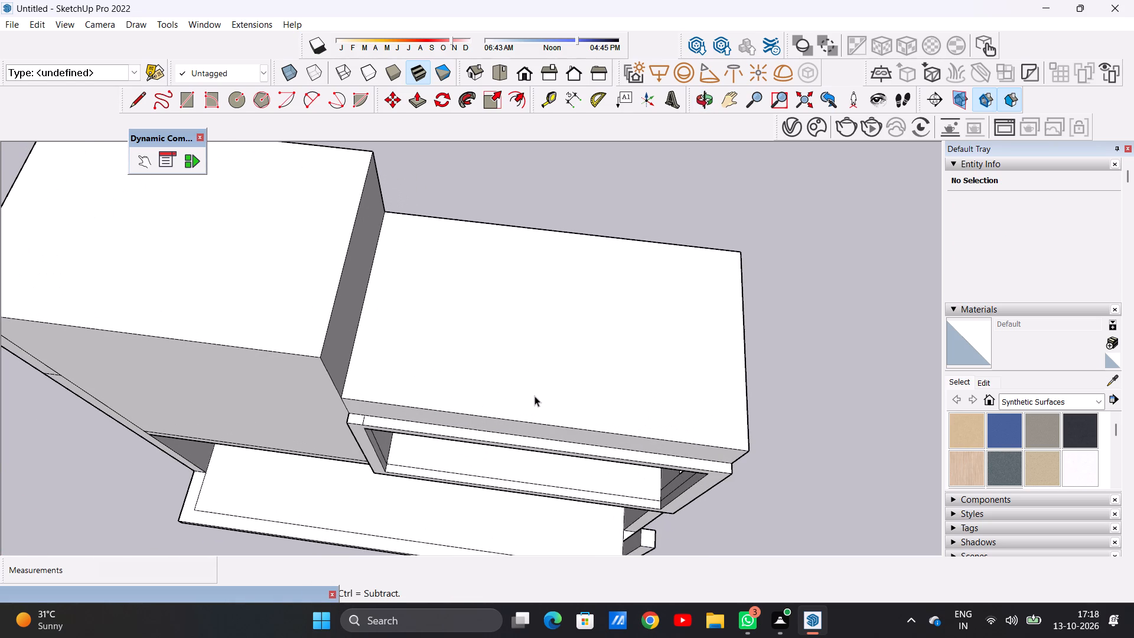
pyautogui.press('o')
pyautogui.press('f')
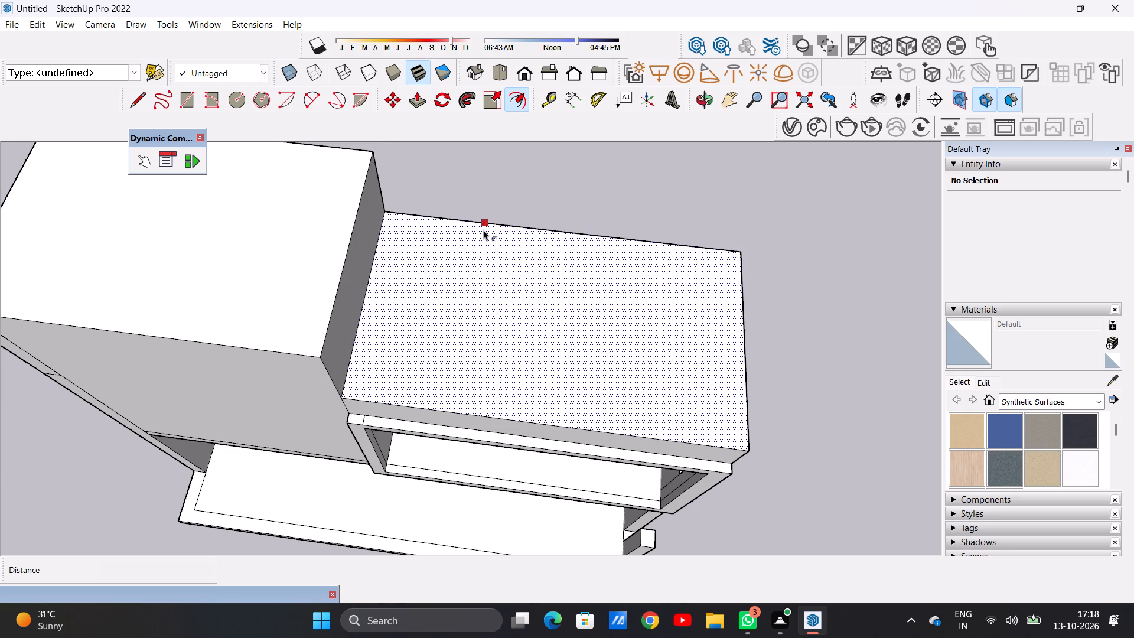
pyautogui.click(483, 230)
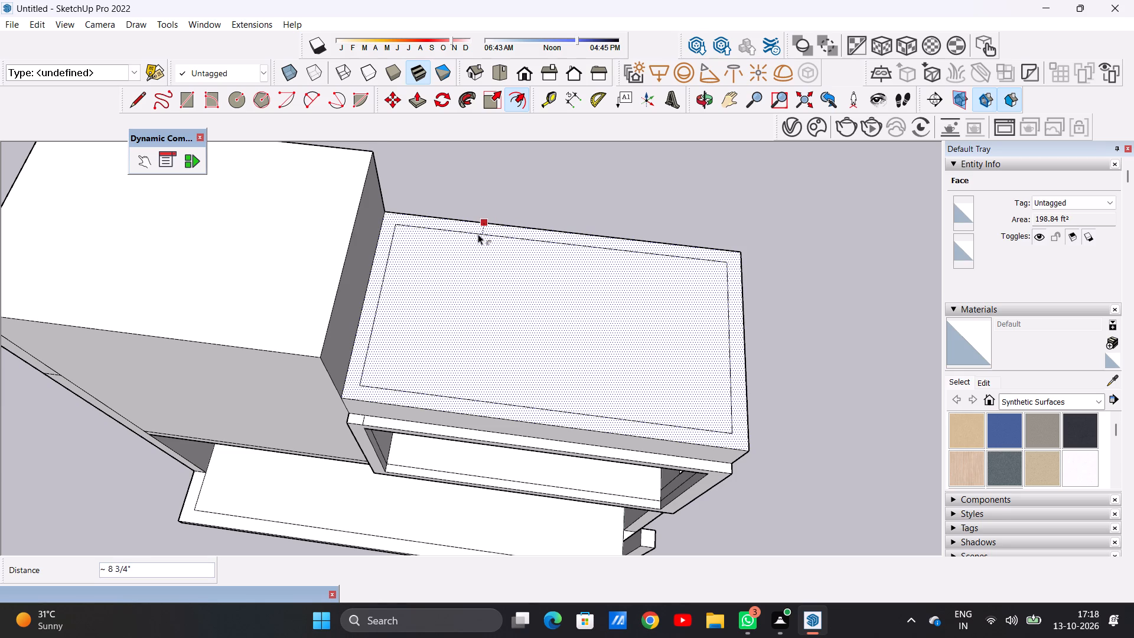
pyautogui.click(478, 234)
pyautogui.press('space')
# Draw two lines of about 8 3/4" across the border strip beside the tall block, enclosing a small square at the inset outline's front corner.
pyautogui.scroll(-7, 390, 321)
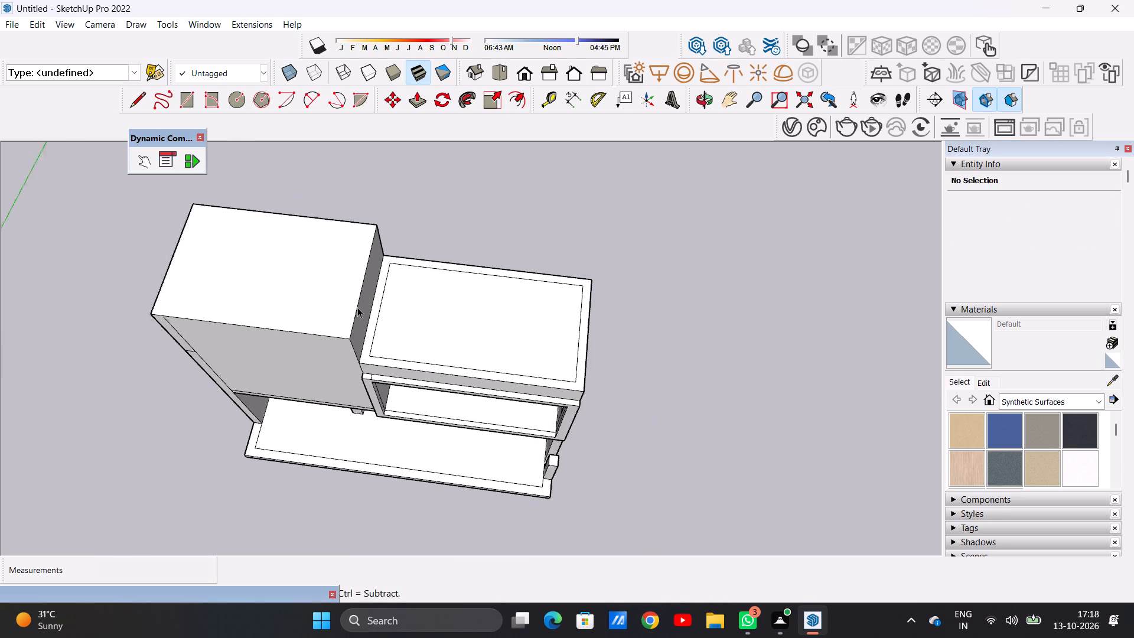
pyautogui.scroll(-1, 357, 307)
pyautogui.scroll(1, 372, 346)
pyautogui.scroll(-1, 372, 346)
pyautogui.scroll(3, 372, 346)
pyautogui.scroll(-1, 369, 354)
pyautogui.scroll(5, 369, 354)
pyautogui.scroll(-1, 369, 354)
pyautogui.scroll(11, 369, 354)
pyautogui.scroll(-1, 368, 347)
pyautogui.scroll(3, 368, 347)
pyautogui.scroll(-1, 368, 347)
pyautogui.scroll(1, 368, 347)
pyautogui.scroll(-1, 368, 347)
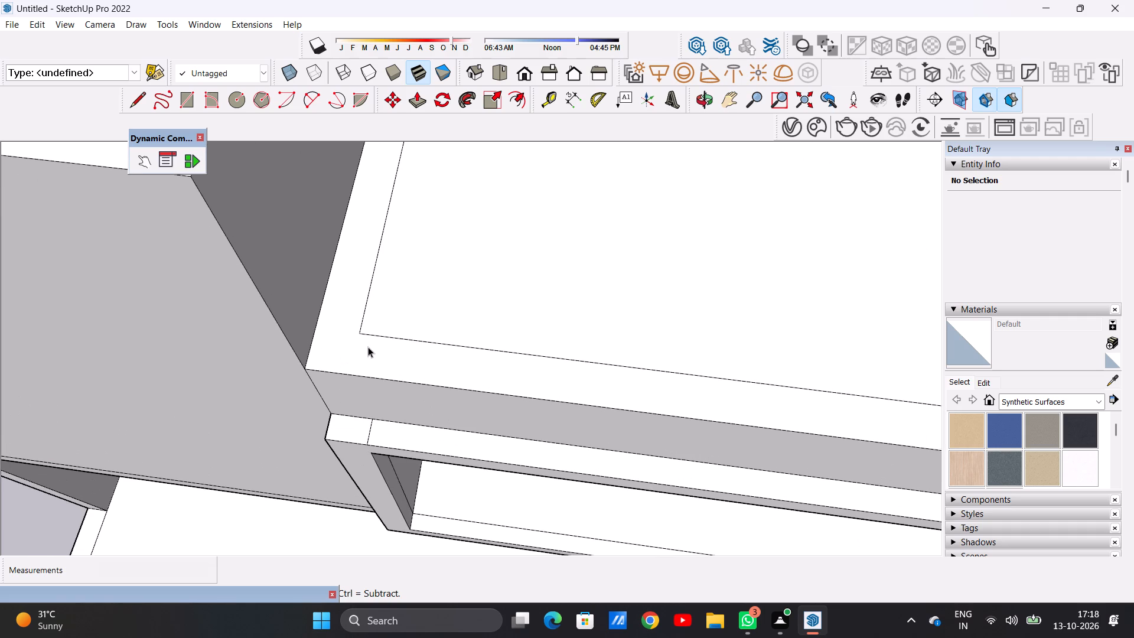
pyautogui.press('l')
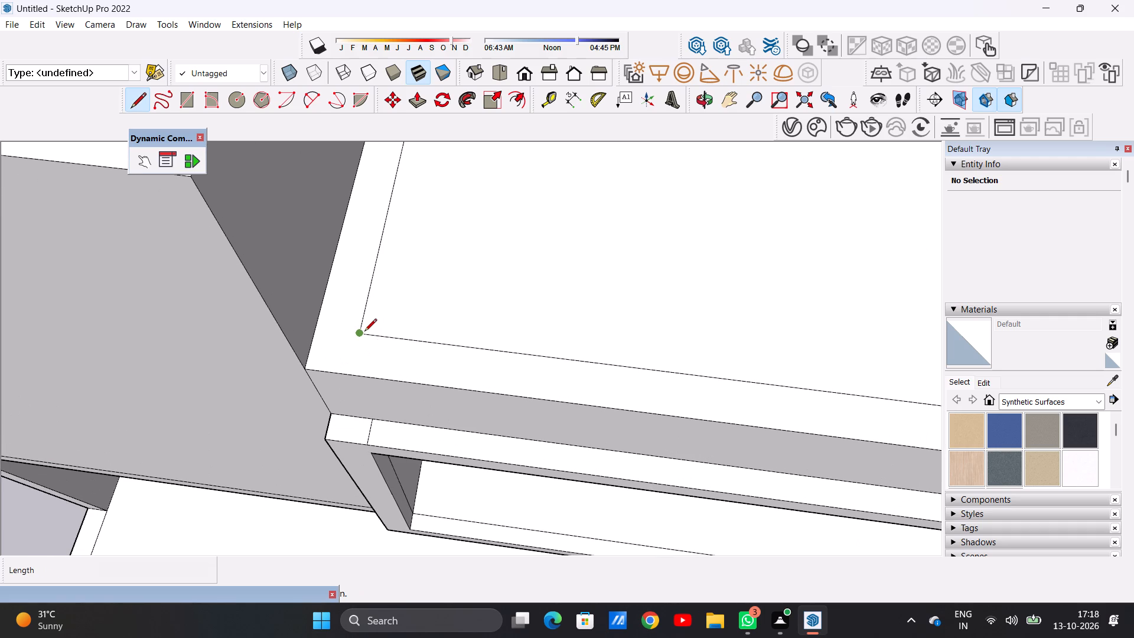
pyautogui.click(364, 332)
pyautogui.click(314, 328)
pyautogui.click(325, 282)
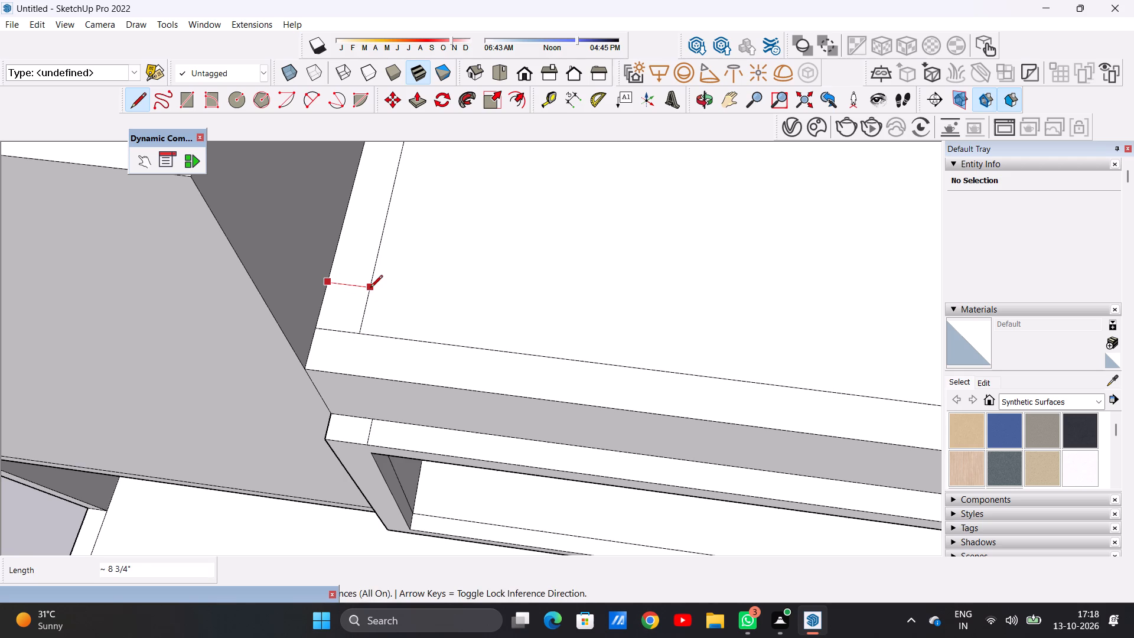
pyautogui.click(370, 288)
pyautogui.press('space')
# Draw a line from the inset outline's front outer corner across the border strip to the roof block's outer side edge.
pyautogui.scroll(-7, 334, 331)
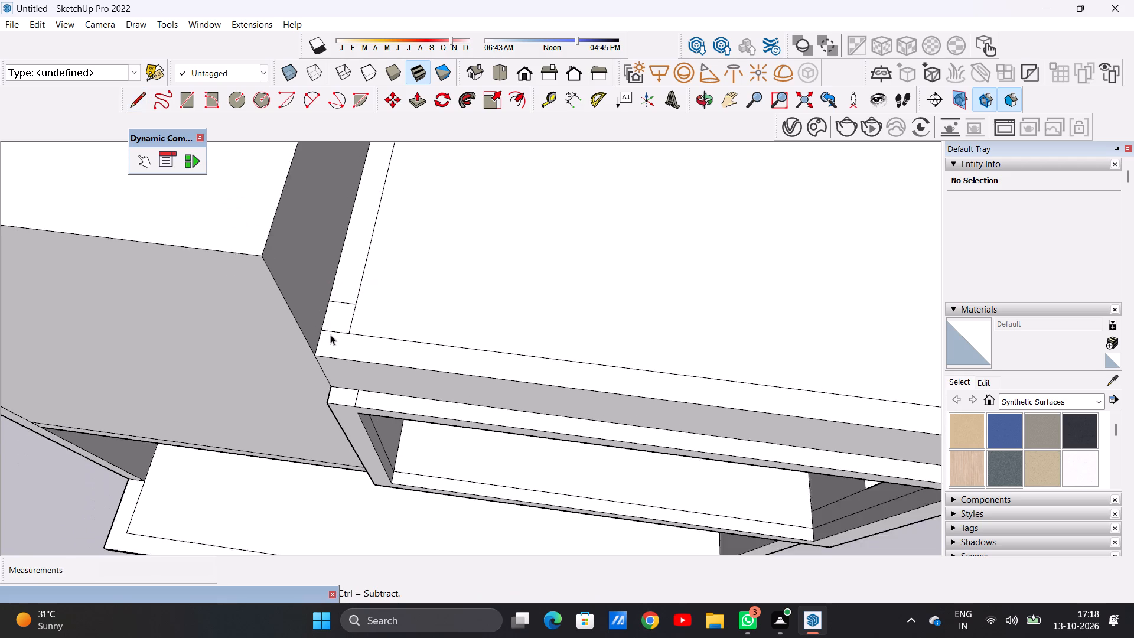
pyautogui.scroll(-8, 330, 334)
pyautogui.scroll(4, 685, 376)
pyautogui.scroll(3, 589, 363)
pyautogui.scroll(-1, 589, 363)
pyautogui.scroll(2, 589, 363)
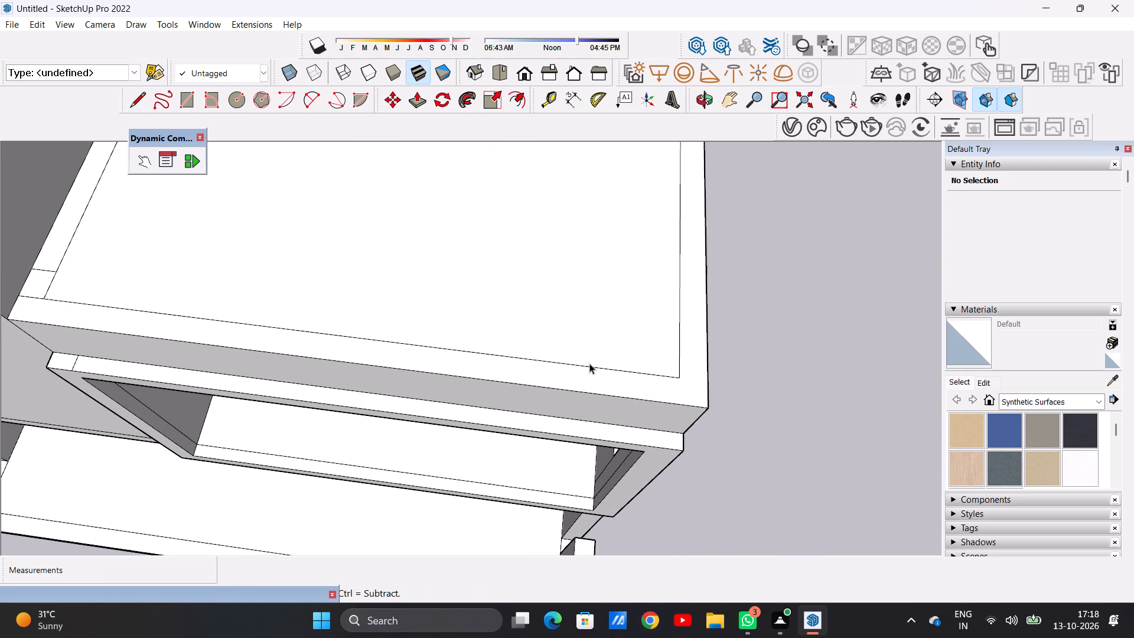
pyautogui.scroll(1, 689, 368)
pyautogui.scroll(-1, 689, 369)
pyautogui.scroll(3, 689, 370)
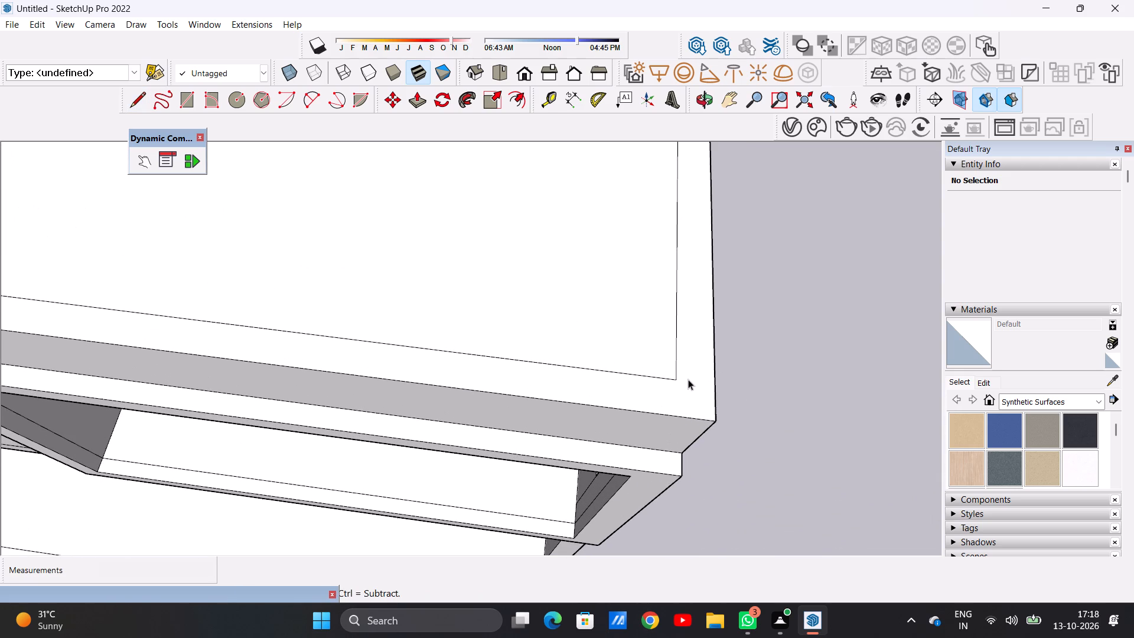
pyautogui.press('l')
pyautogui.click(672, 382)
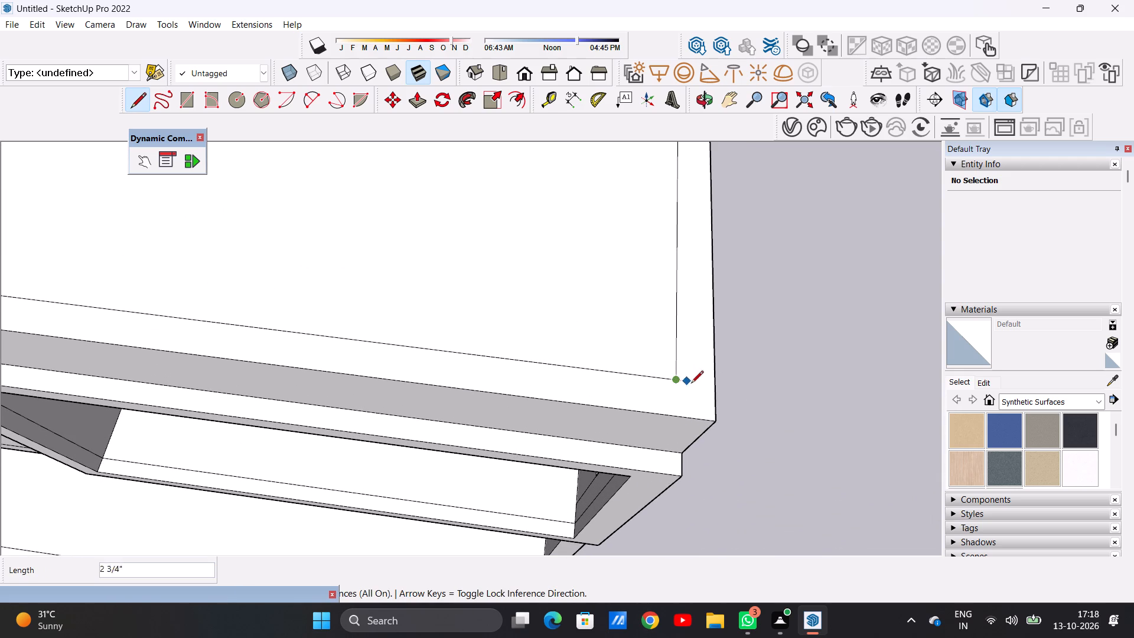
pyautogui.click(712, 383)
pyautogui.press('space')
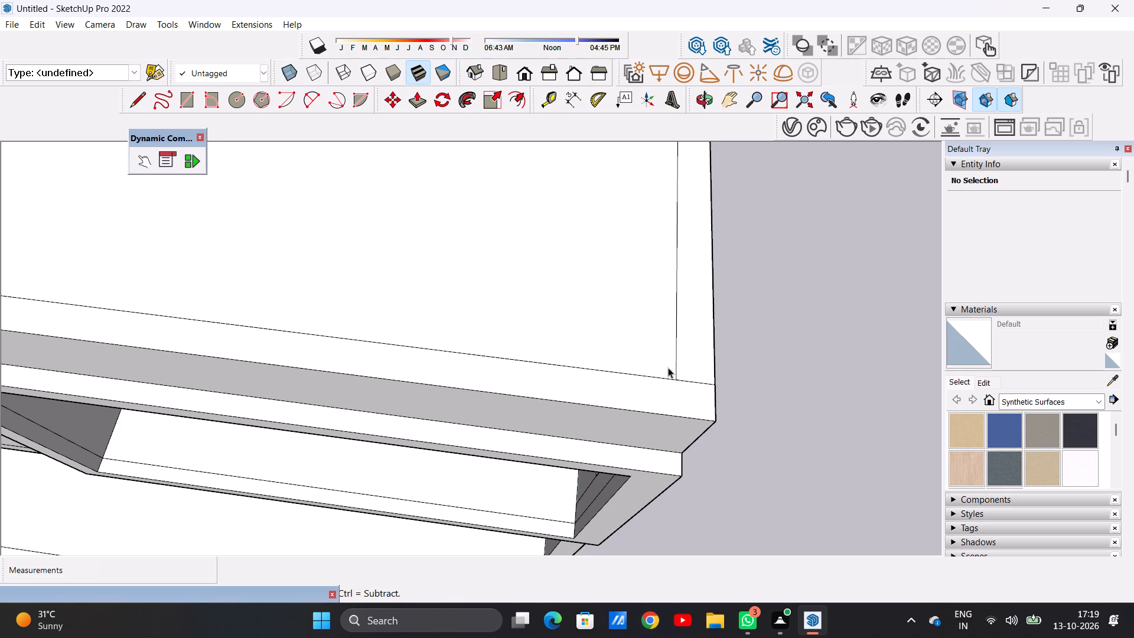
# Copy the small square beside the tall block to the outer side's border strip, aligned with the inset outline's front corner.
pyautogui.scroll(-1, 630, 365)
pyautogui.scroll(1, 628, 371)
pyautogui.scroll(-10, 628, 371)
pyautogui.scroll(5, 255, 306)
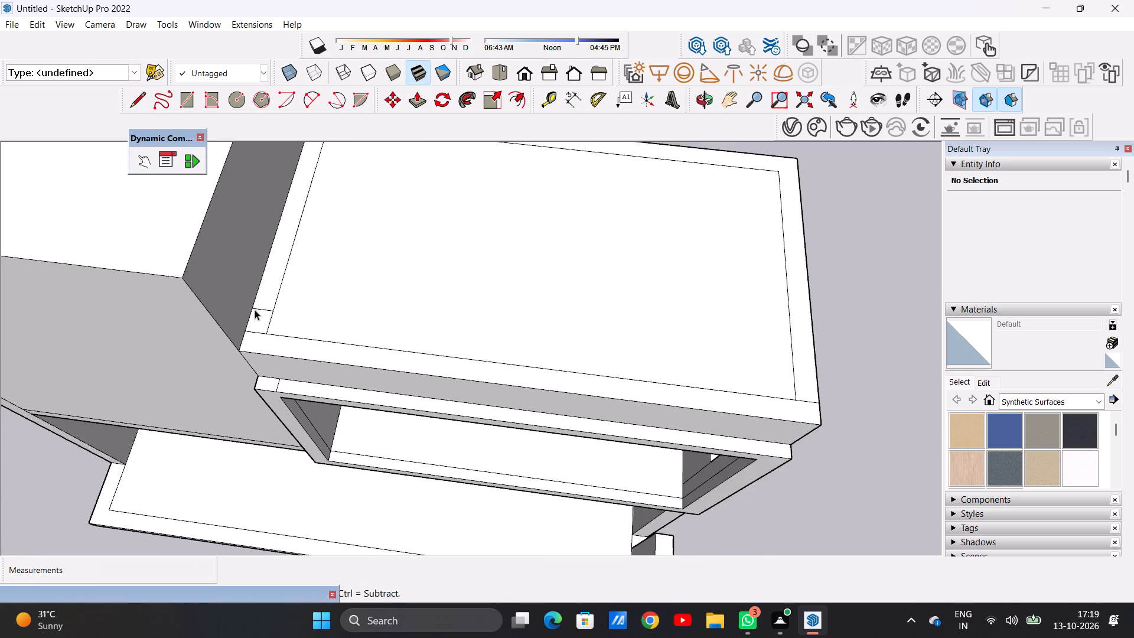
pyautogui.scroll(3, 255, 310)
pyautogui.scroll(-1, 255, 311)
pyautogui.scroll(1, 255, 311)
pyautogui.doubleClick(255, 321)
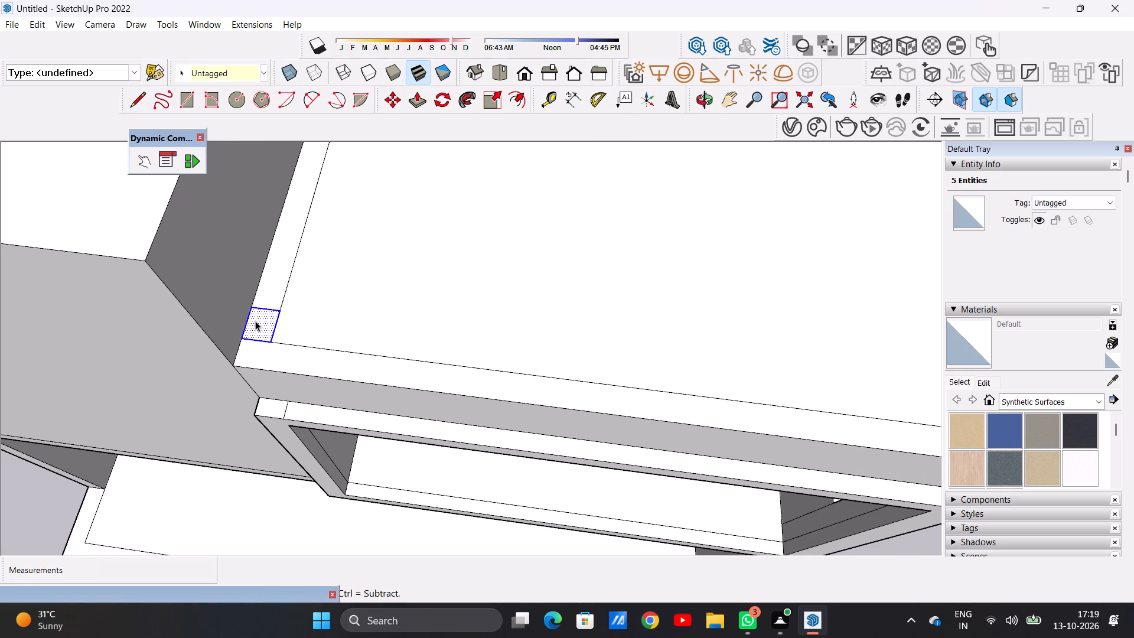
pyautogui.press('m')
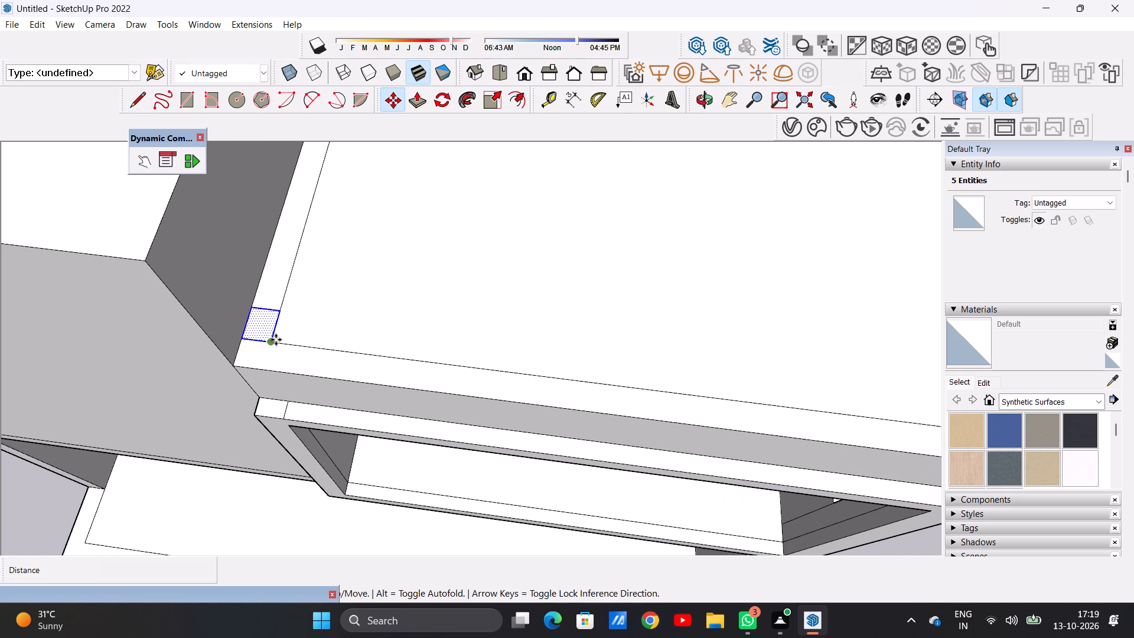
pyautogui.click(271, 341)
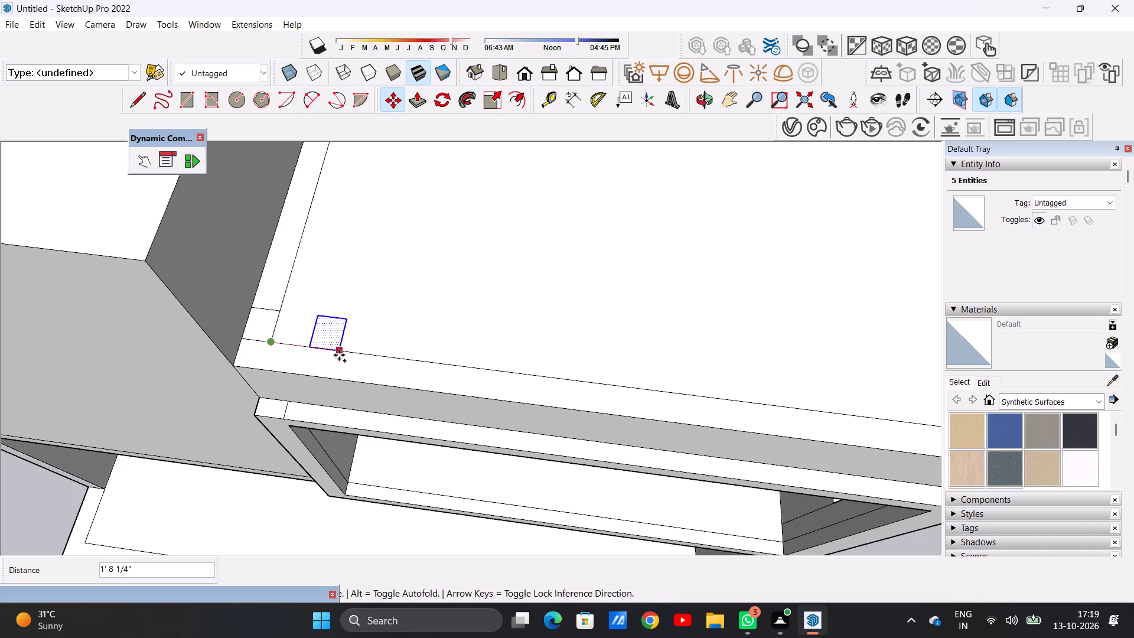
pyautogui.scroll(-1, 331, 355)
pyautogui.scroll(1, 331, 355)
pyautogui.scroll(-9, 329, 355)
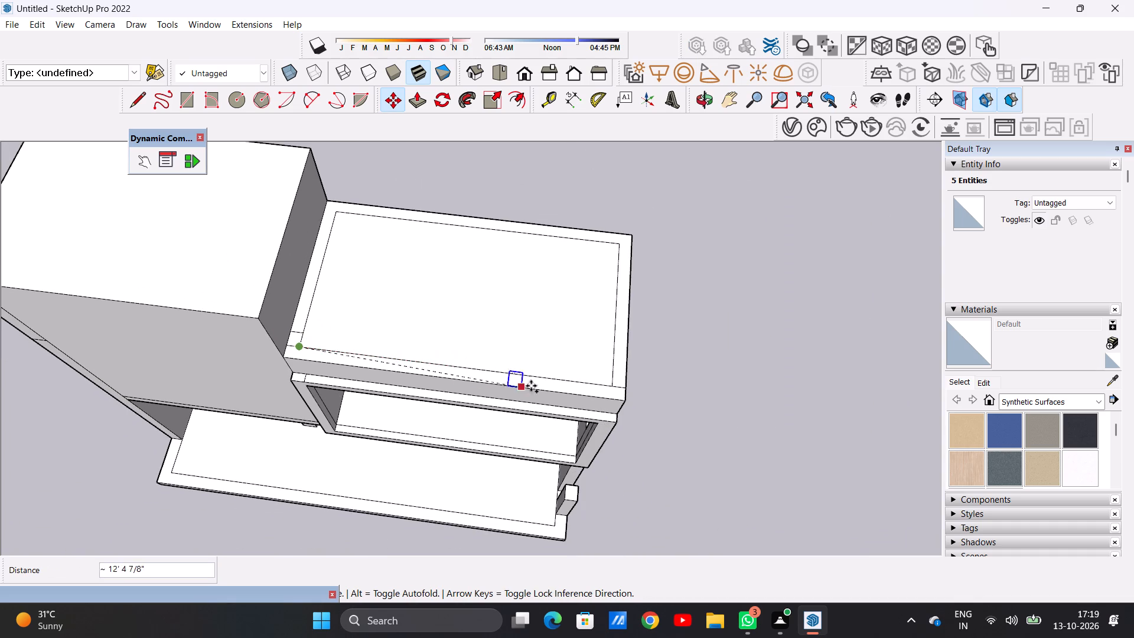
pyautogui.scroll(5, 611, 384)
pyautogui.scroll(-1, 611, 384)
pyautogui.scroll(2, 611, 384)
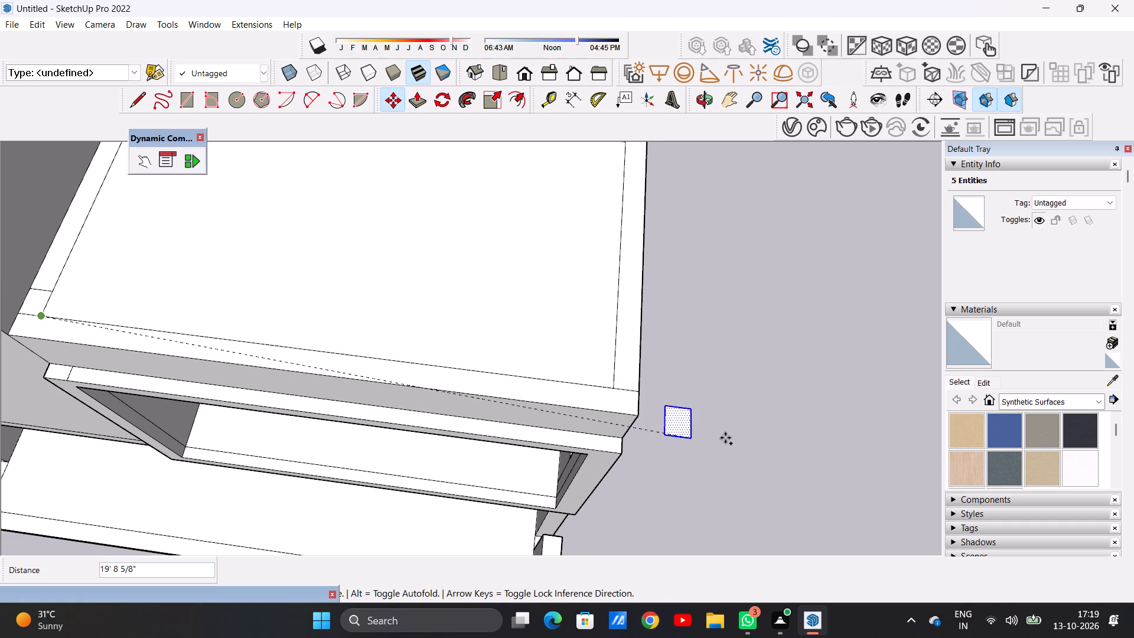
pyautogui.click(637, 395)
pyautogui.press('space')
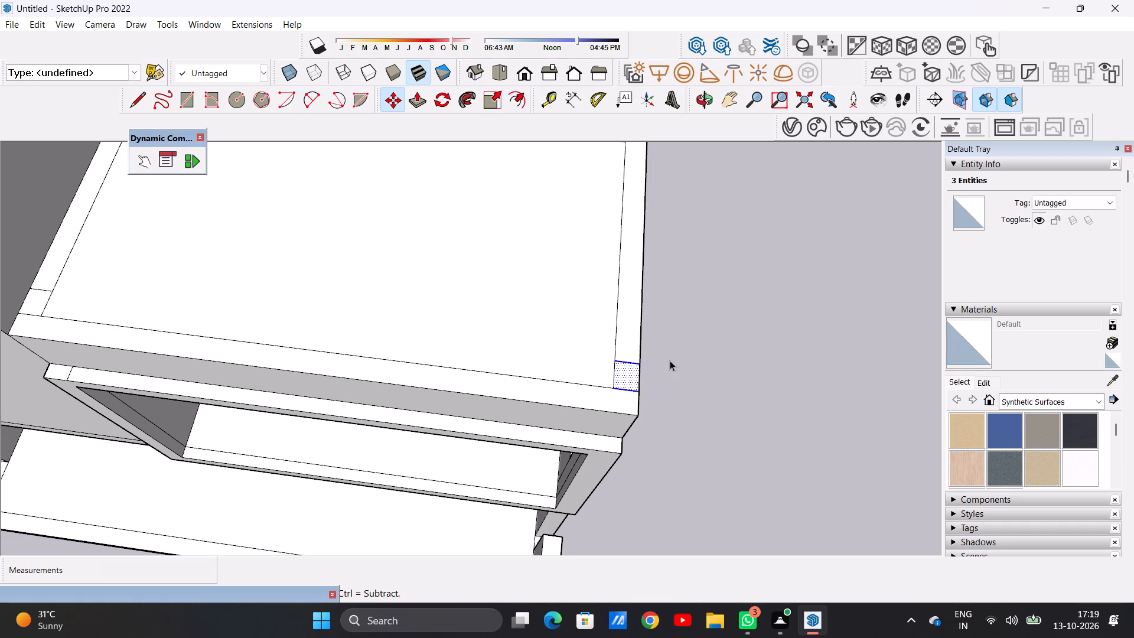
pyautogui.click(670, 360)
pyautogui.scroll(-10, 458, 396)
pyautogui.scroll(2, 458, 398)
pyautogui.scroll(-1, 458, 398)
pyautogui.scroll(3, 458, 398)
pyautogui.scroll(-1, 458, 397)
pyautogui.scroll(1, 458, 397)
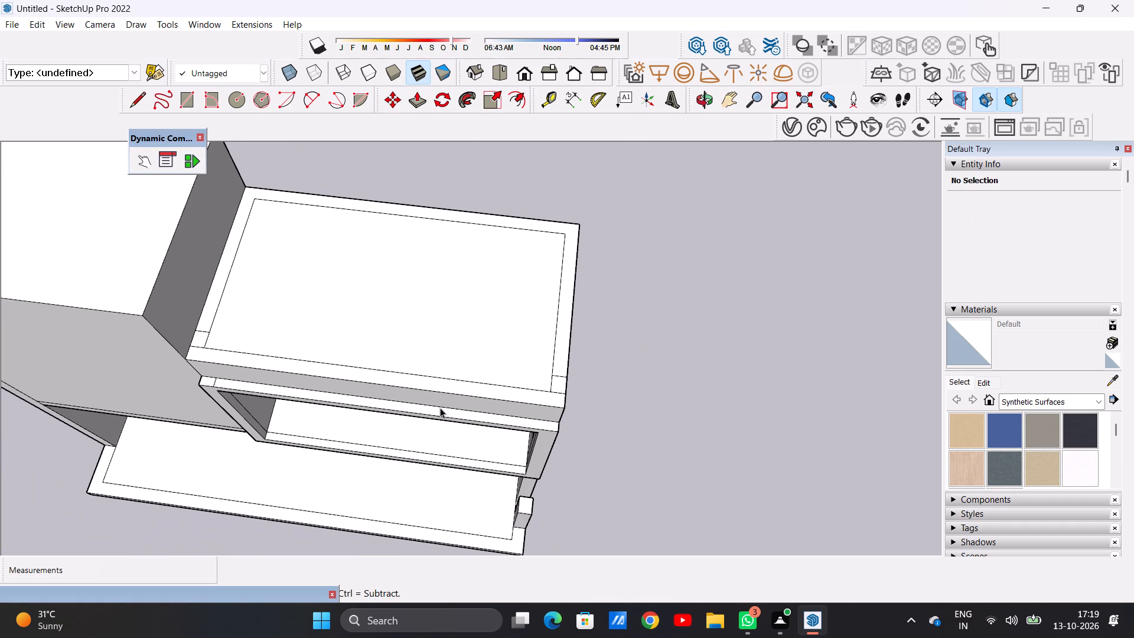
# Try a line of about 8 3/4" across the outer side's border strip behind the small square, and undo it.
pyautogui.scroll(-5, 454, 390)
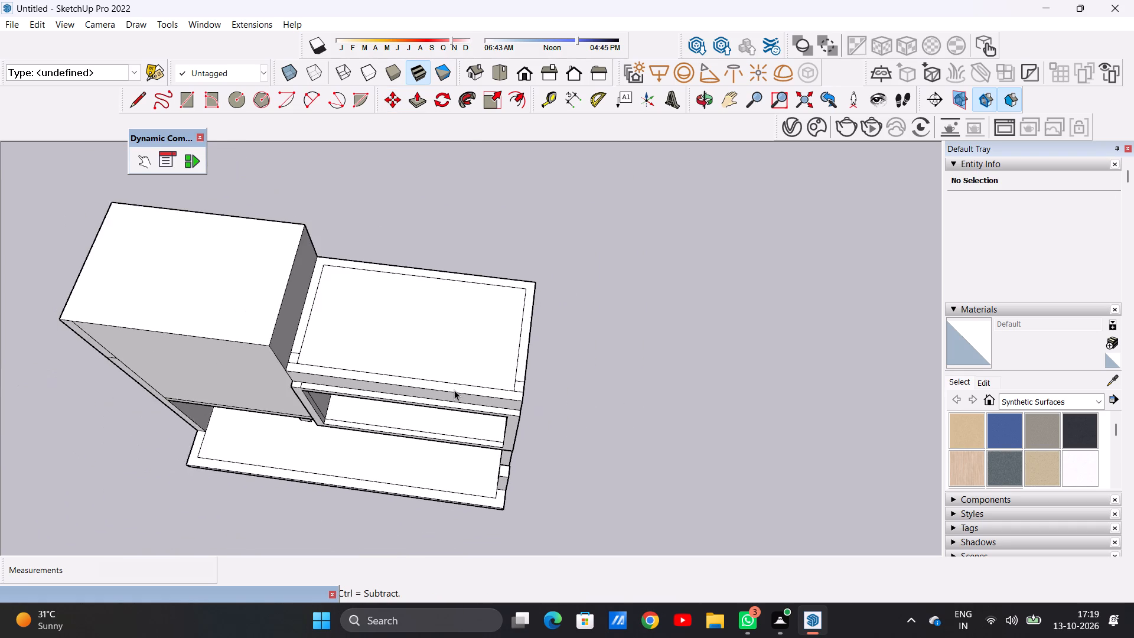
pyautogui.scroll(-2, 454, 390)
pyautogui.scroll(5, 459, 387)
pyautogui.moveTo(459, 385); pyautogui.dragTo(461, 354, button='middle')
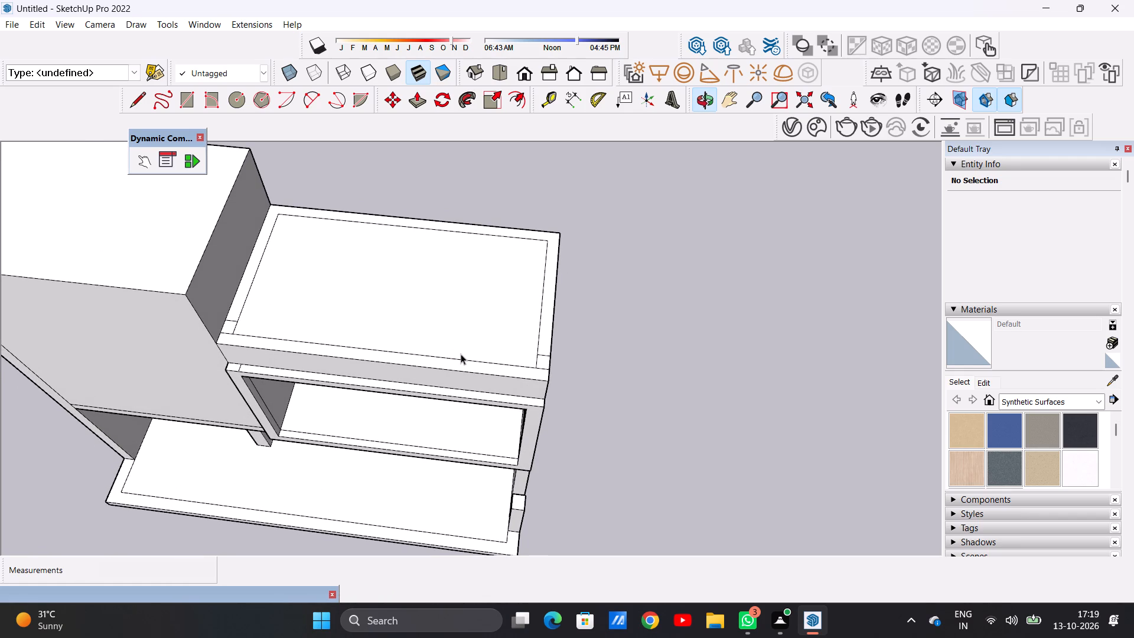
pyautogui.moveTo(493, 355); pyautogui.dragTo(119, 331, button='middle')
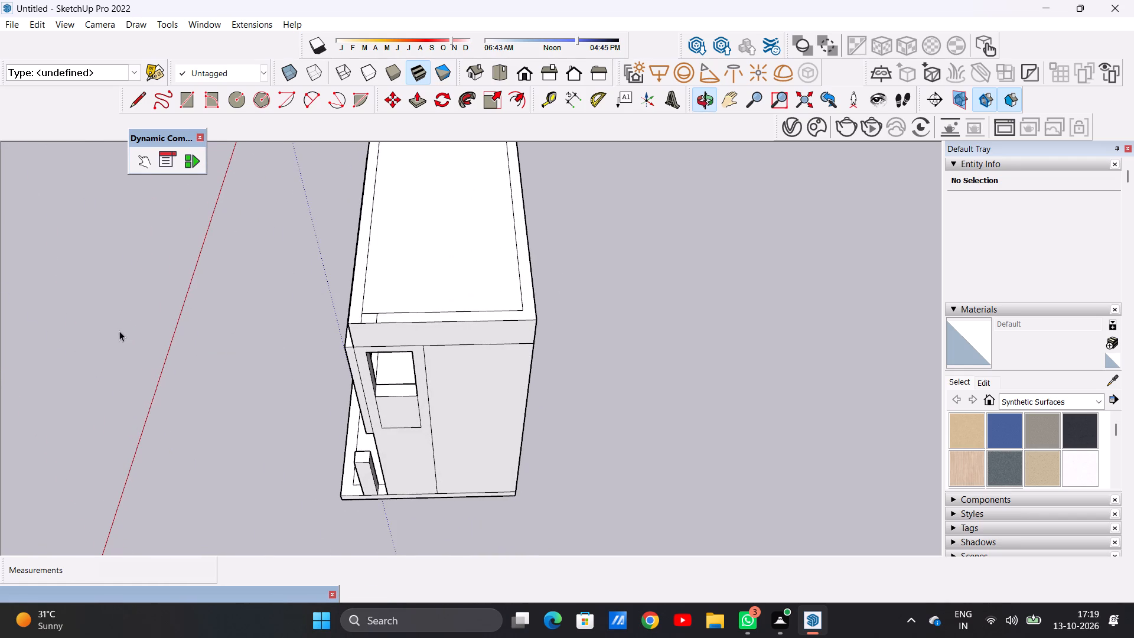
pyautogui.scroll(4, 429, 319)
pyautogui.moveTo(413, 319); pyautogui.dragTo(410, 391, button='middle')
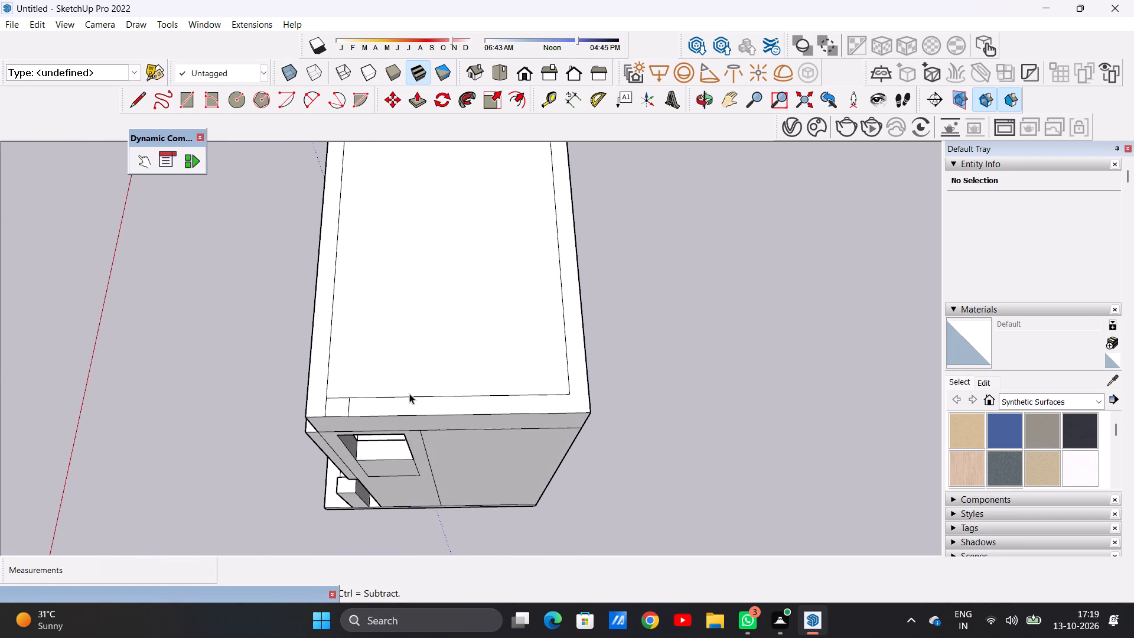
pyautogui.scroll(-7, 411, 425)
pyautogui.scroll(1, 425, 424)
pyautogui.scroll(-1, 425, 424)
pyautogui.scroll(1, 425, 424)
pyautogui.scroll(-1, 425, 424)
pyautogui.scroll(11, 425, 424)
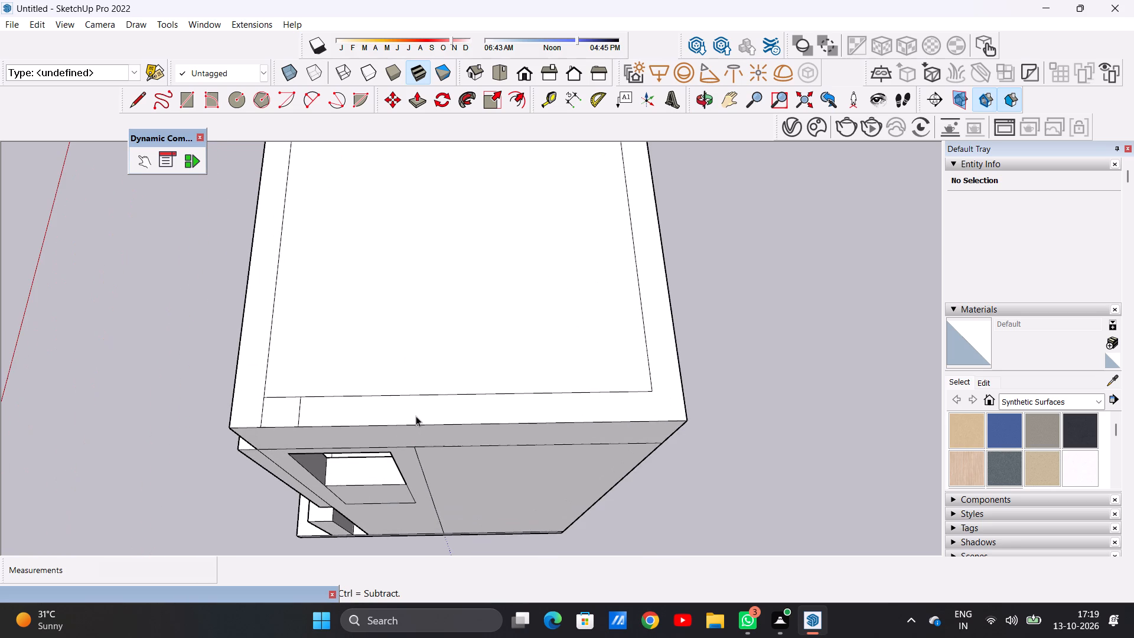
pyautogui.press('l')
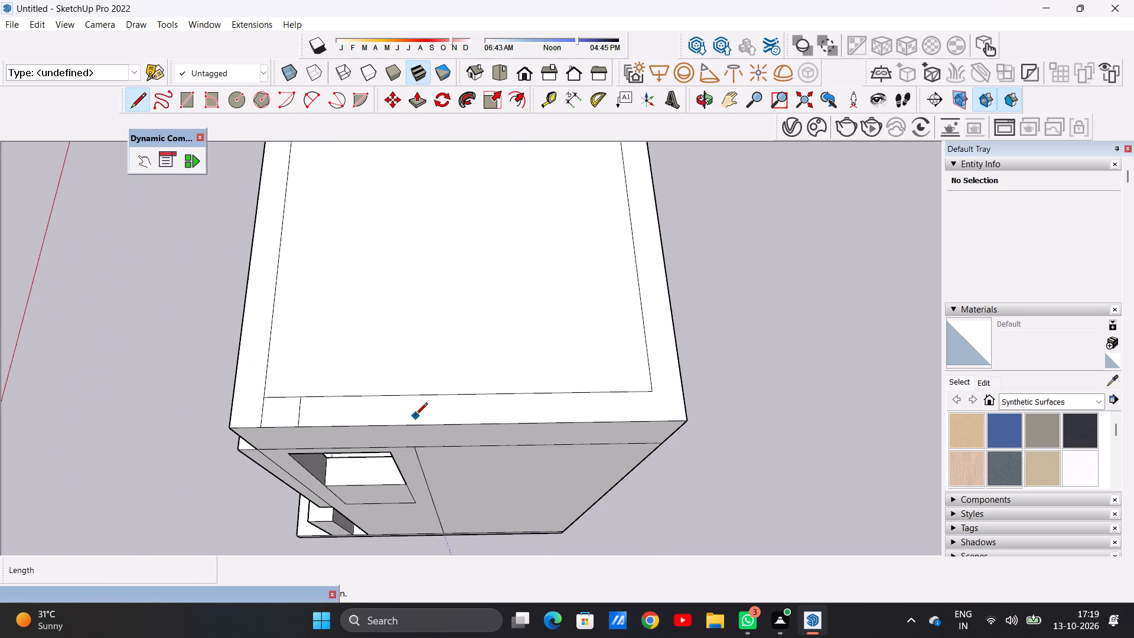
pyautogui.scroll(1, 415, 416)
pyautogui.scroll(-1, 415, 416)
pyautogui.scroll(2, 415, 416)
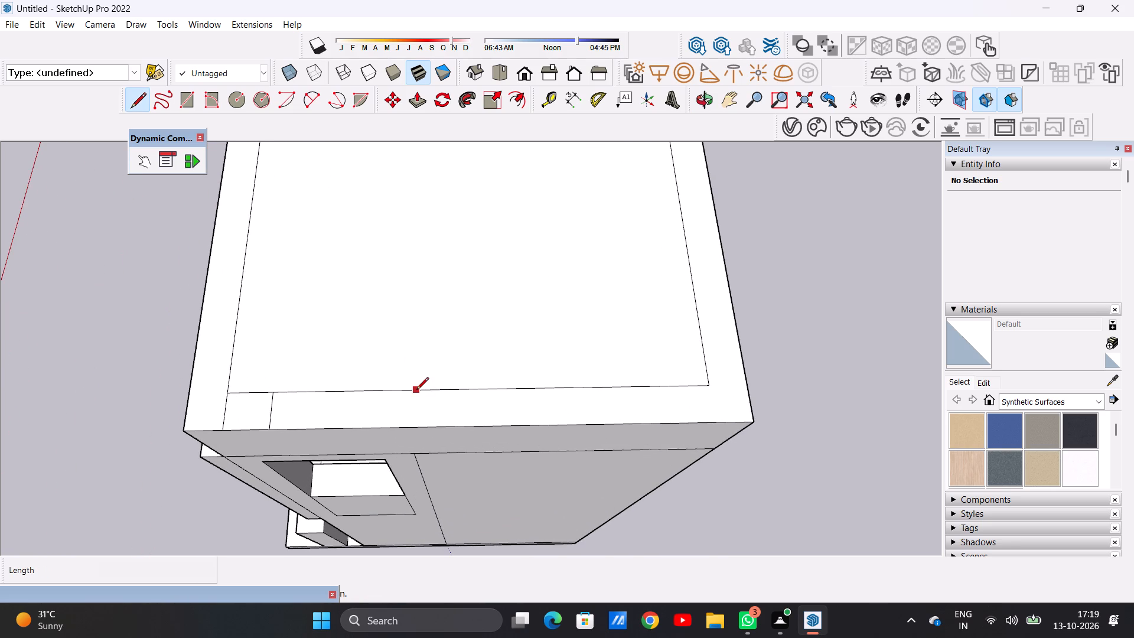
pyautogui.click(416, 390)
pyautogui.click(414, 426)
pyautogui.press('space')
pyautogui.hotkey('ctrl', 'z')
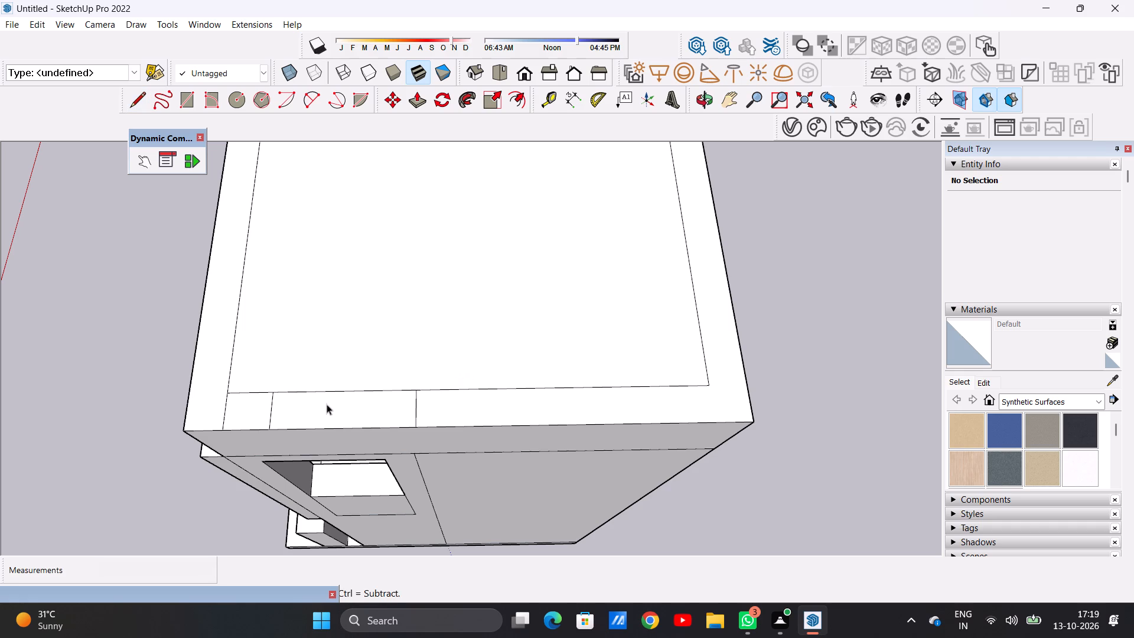
# Copy the small square on the outer side's border strip about 3' 3 5/16" along the strip toward the rear.
pyautogui.doubleClick(246, 411)
pyautogui.press('m')
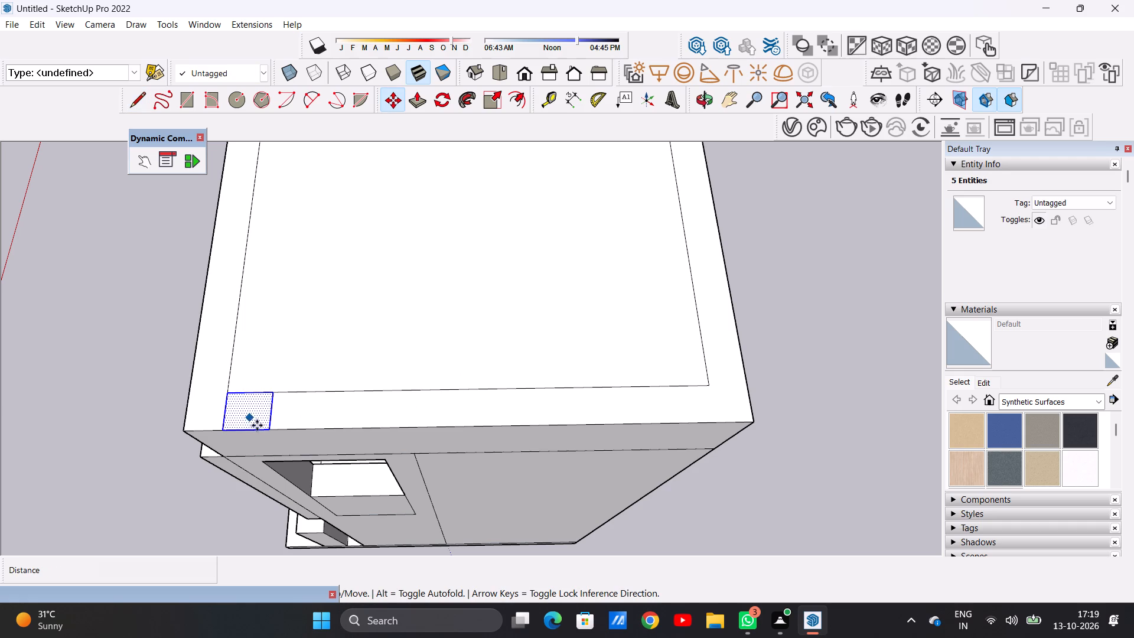
pyautogui.click(273, 427)
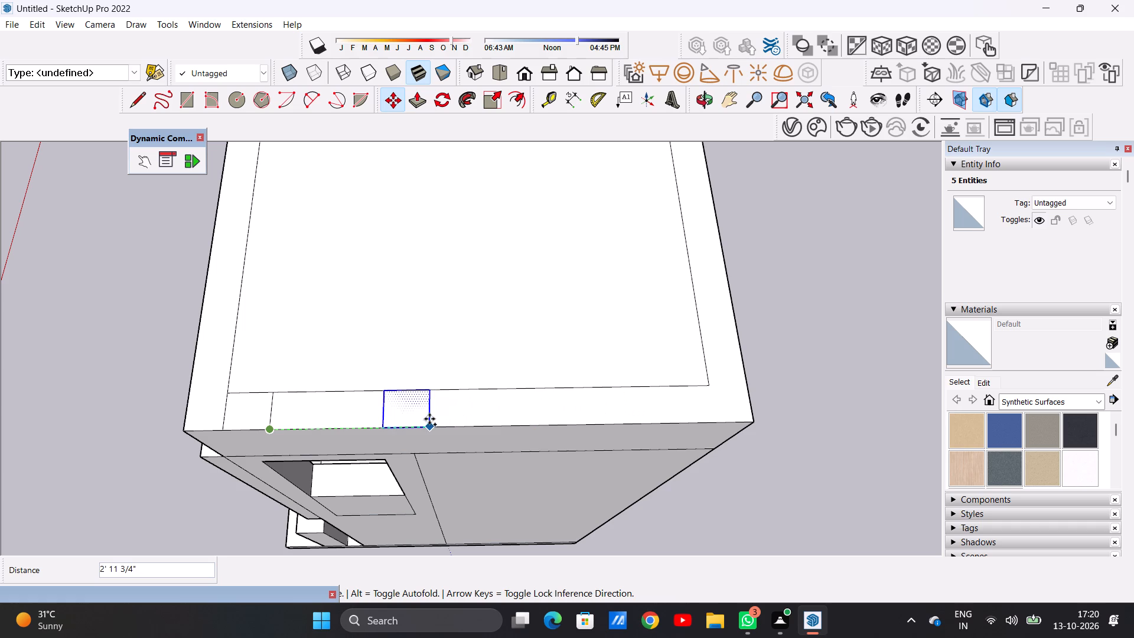
pyautogui.click(445, 419)
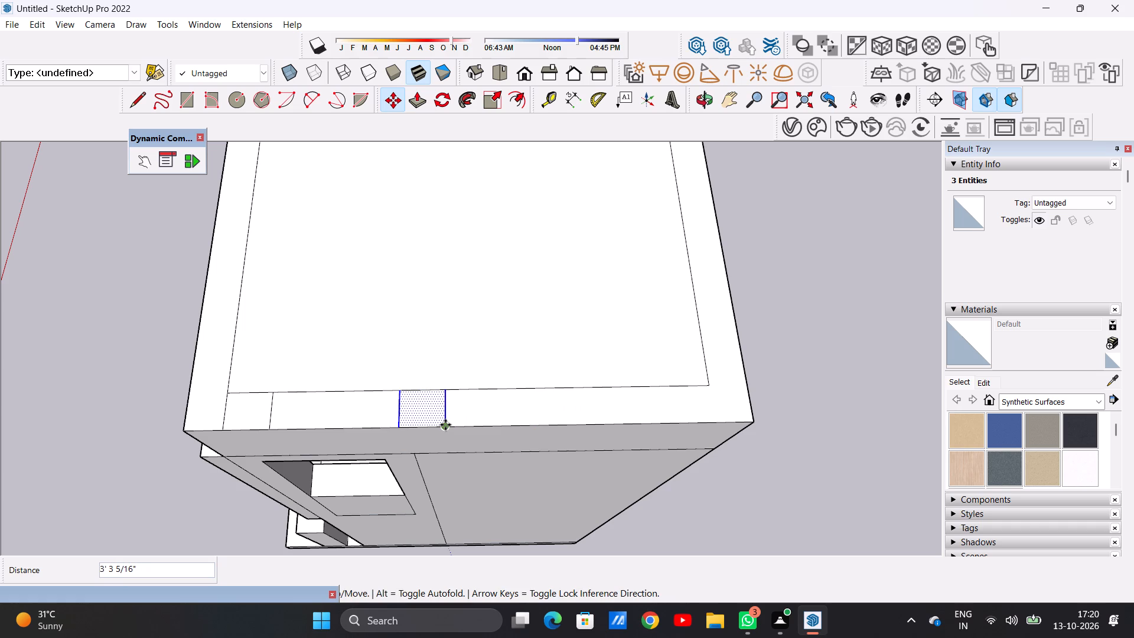
# Copy the new square about 17' 11 7/16" across the roof onto the border strip beside the tall block.
pyautogui.click(445, 425)
pyautogui.scroll(-11, 453, 369)
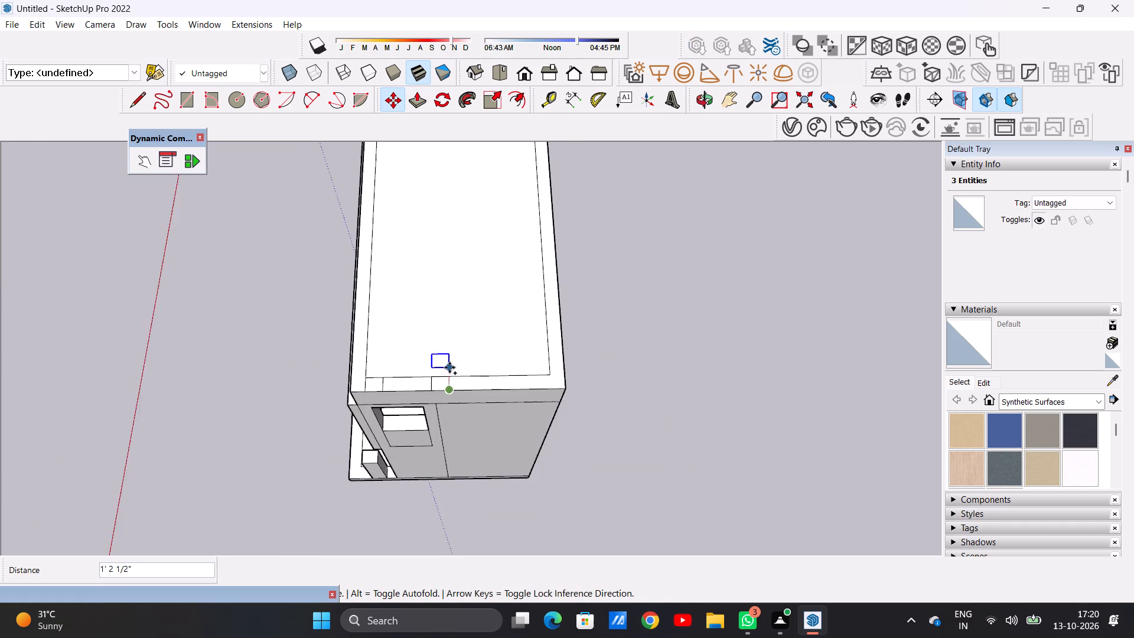
pyautogui.scroll(-8, 449, 367)
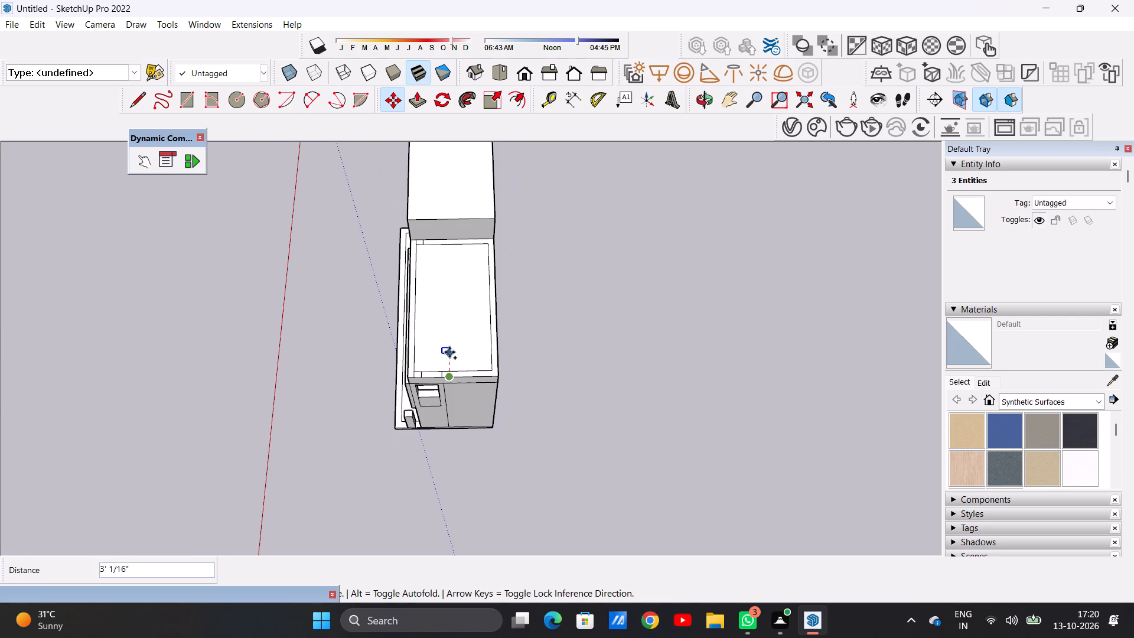
pyautogui.scroll(12, 442, 239)
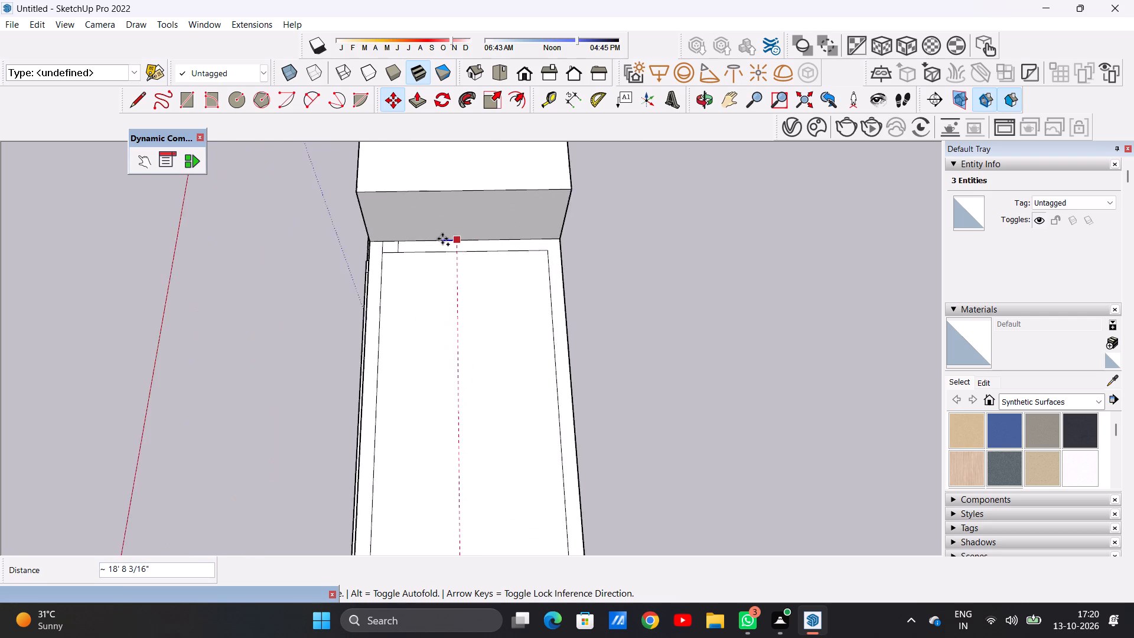
pyautogui.scroll(8, 442, 239)
pyautogui.scroll(-1, 442, 239)
pyautogui.scroll(1, 442, 239)
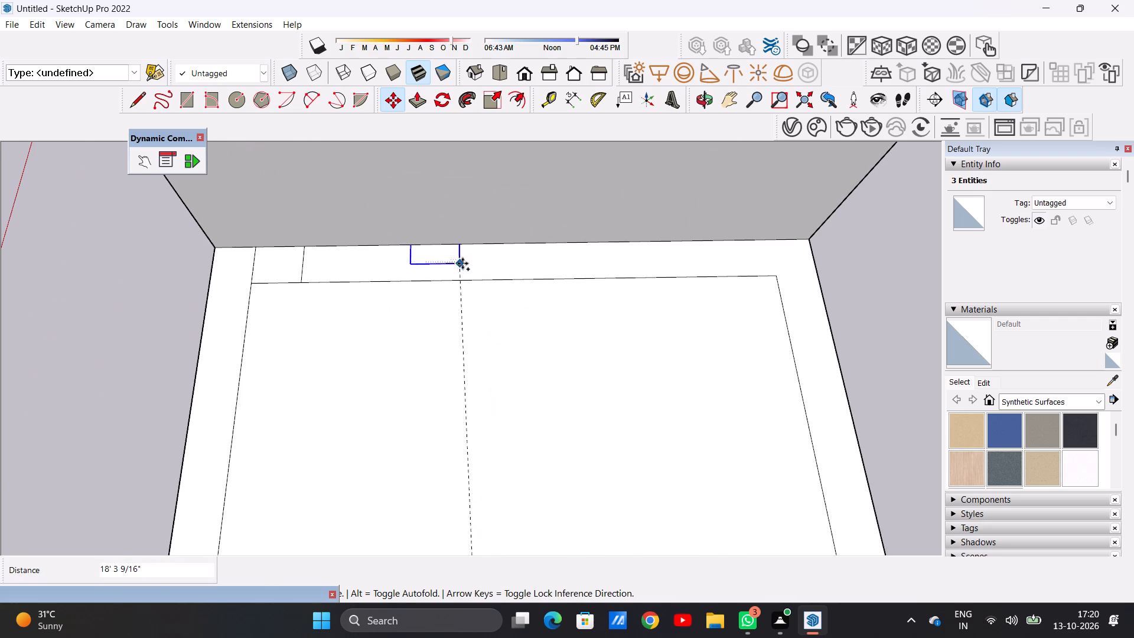
pyautogui.click(488, 282)
pyautogui.press('space')
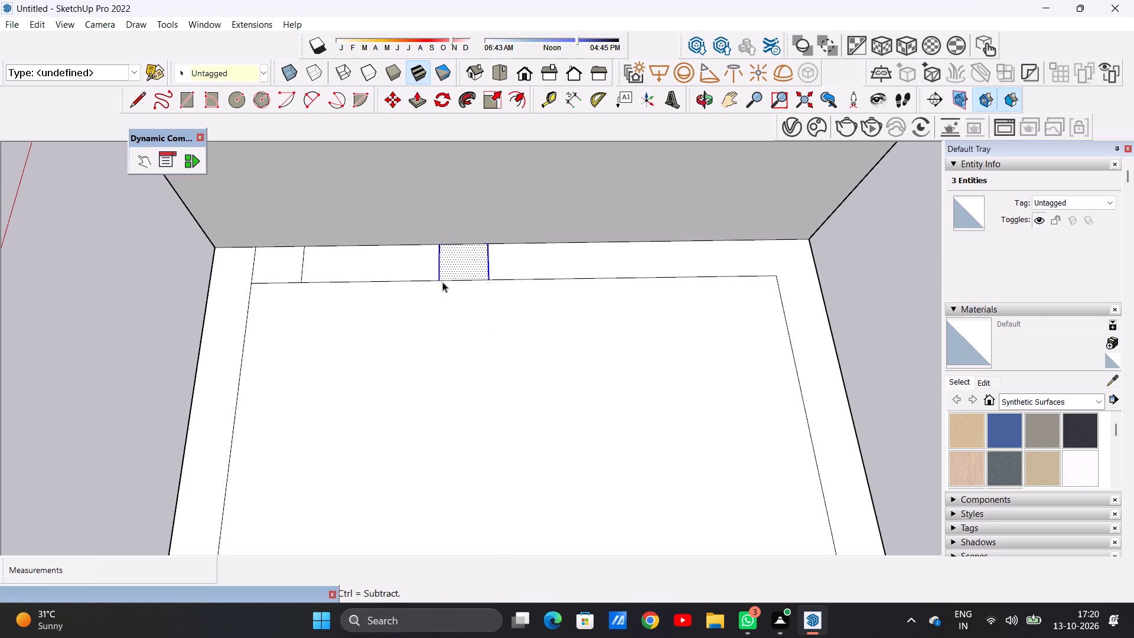
pyautogui.click(48, 307)
# Raise the U-shaped rear border strip behind the two new squares by about 2' 10" with Push/Pull to form a parapet.
pyautogui.scroll(-3, 242, 305)
pyautogui.scroll(2, 242, 305)
pyautogui.scroll(-7, 242, 305)
pyautogui.scroll(1, 255, 294)
pyautogui.scroll(-15, 255, 294)
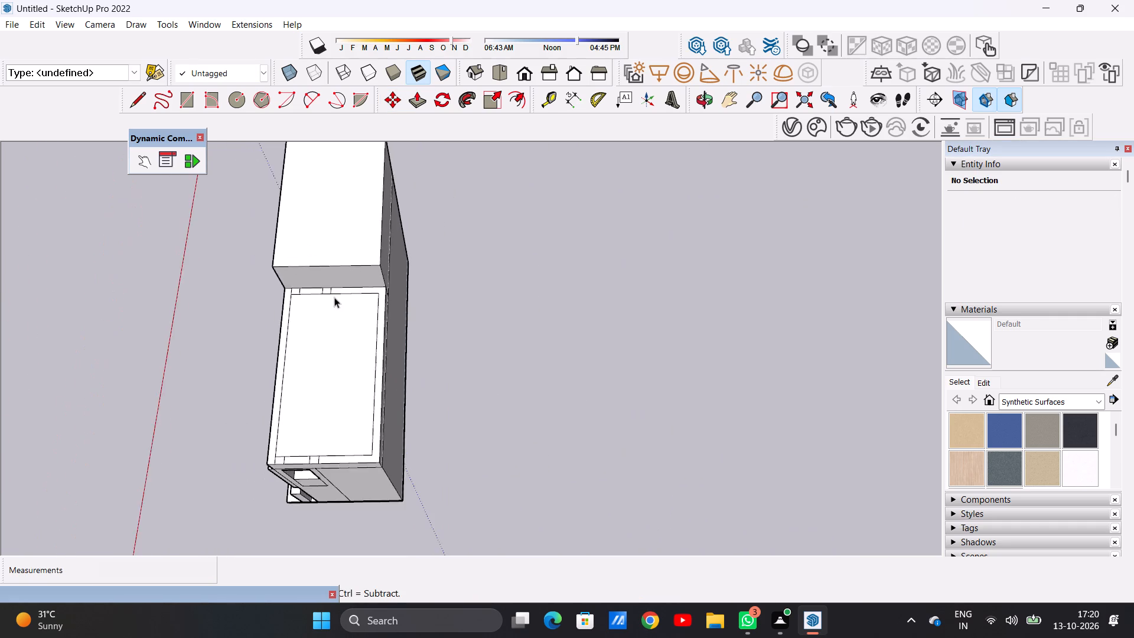
pyautogui.scroll(-3, 334, 297)
pyautogui.moveTo(313, 366); pyautogui.dragTo(365, 298, button='middle')
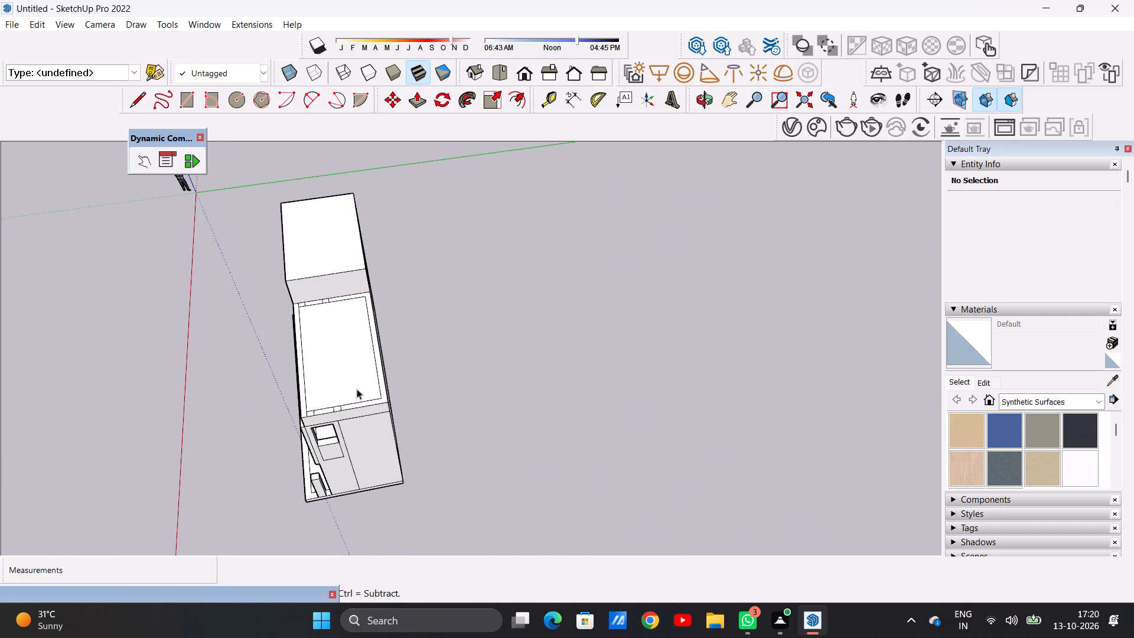
pyautogui.scroll(4, 356, 406)
pyautogui.scroll(-1, 356, 406)
pyautogui.scroll(1, 356, 406)
pyautogui.moveTo(289, 394); pyautogui.dragTo(421, 357, button='middle')
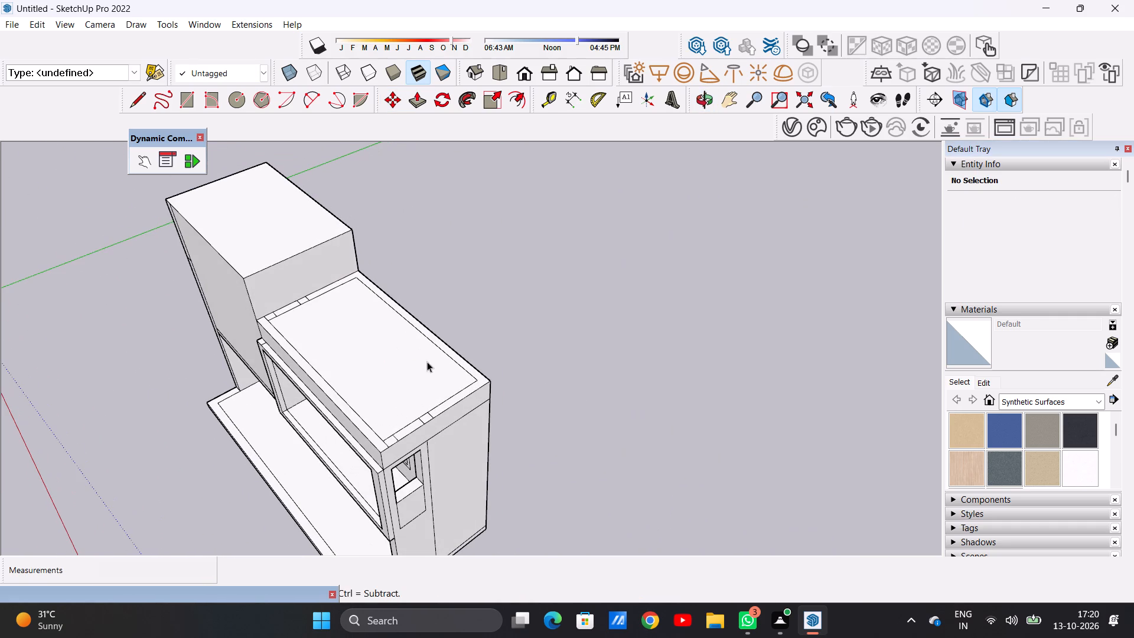
pyautogui.scroll(9, 450, 401)
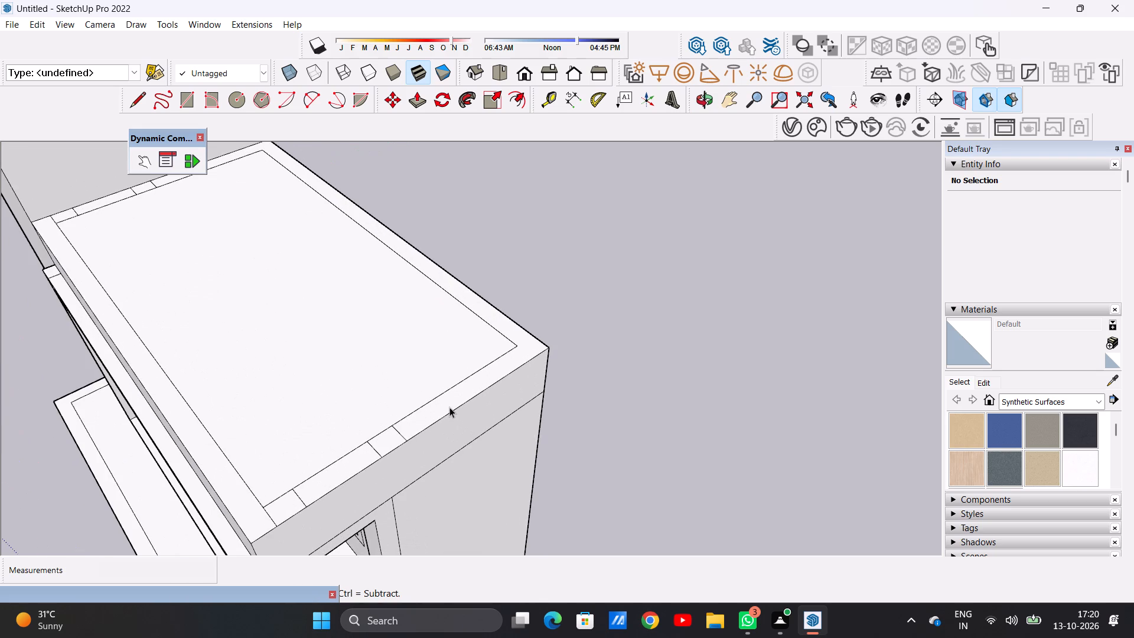
pyautogui.press('p')
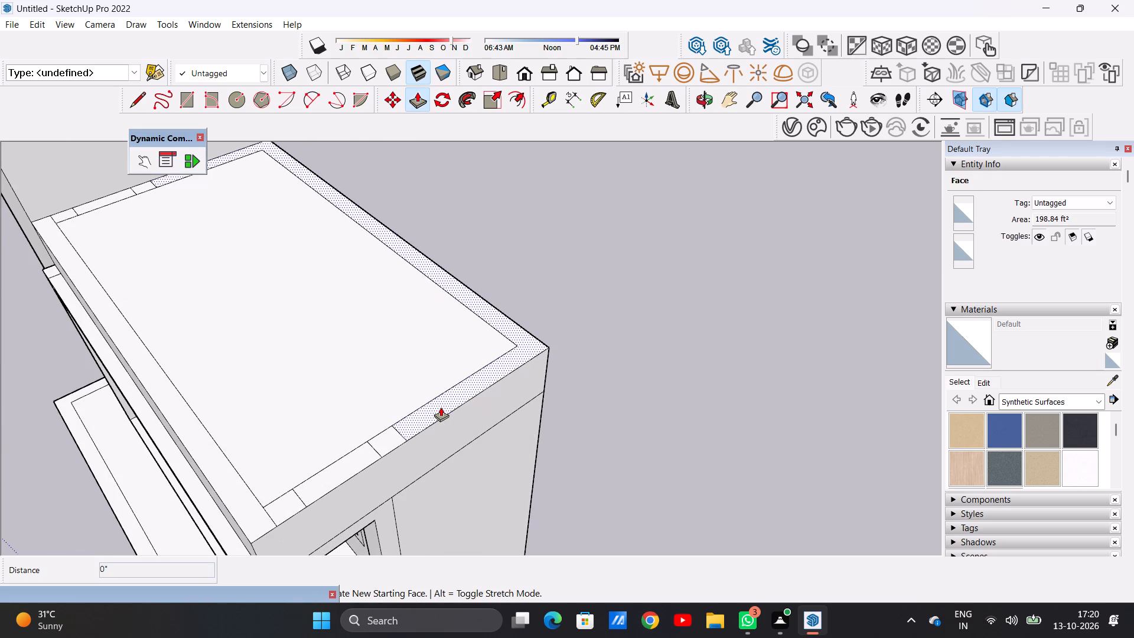
pyautogui.click(441, 407)
pyautogui.scroll(-10, 462, 346)
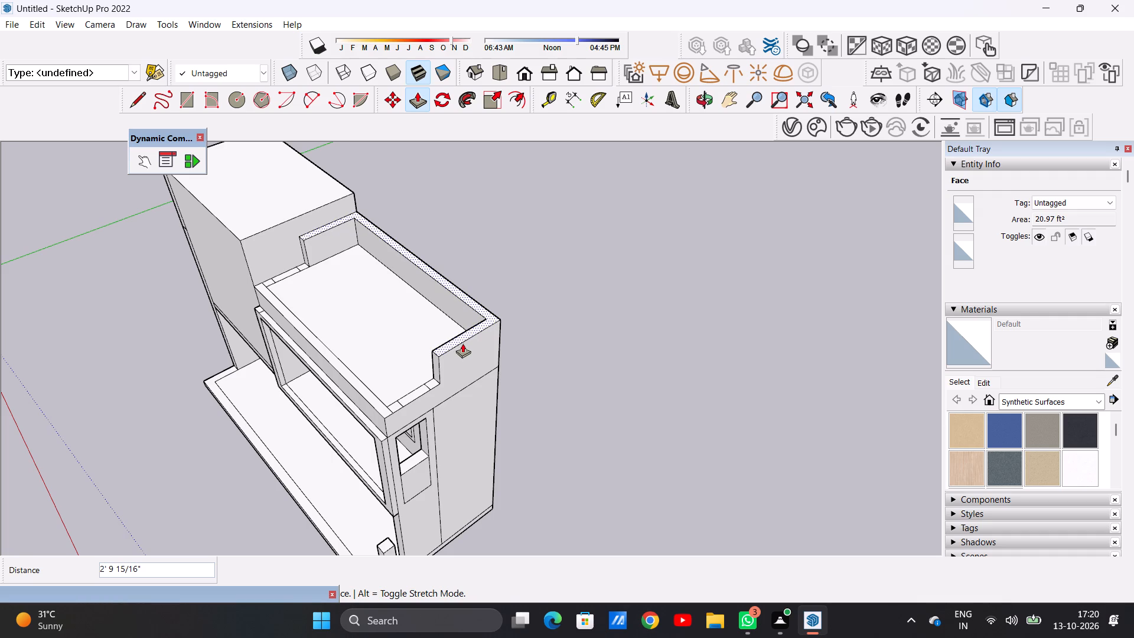
pyautogui.click(462, 343)
pyautogui.press('space')
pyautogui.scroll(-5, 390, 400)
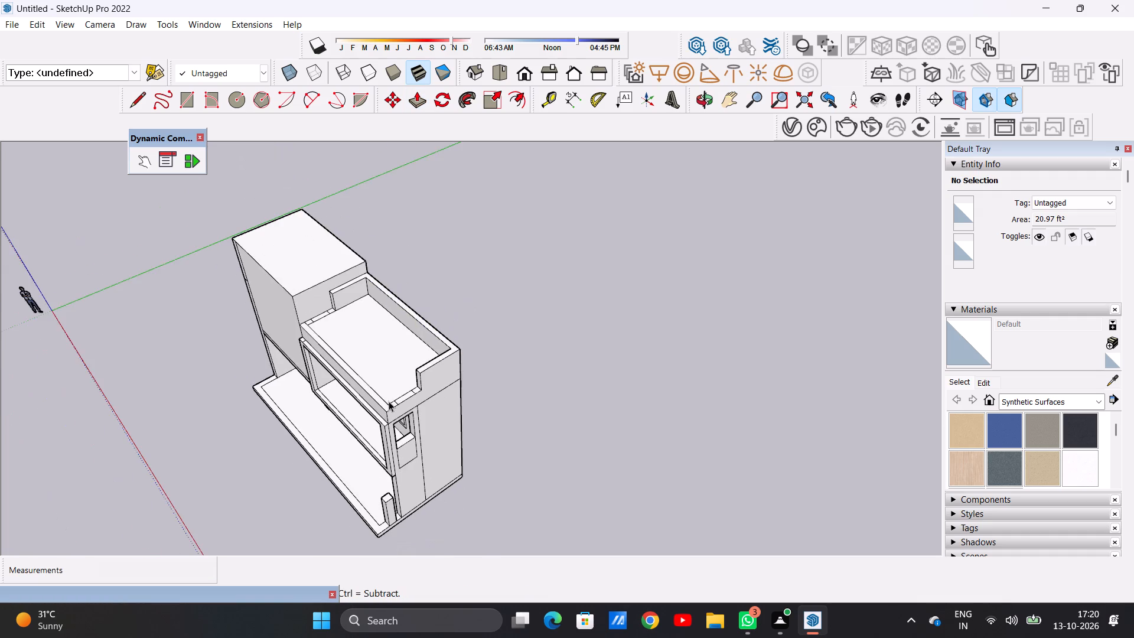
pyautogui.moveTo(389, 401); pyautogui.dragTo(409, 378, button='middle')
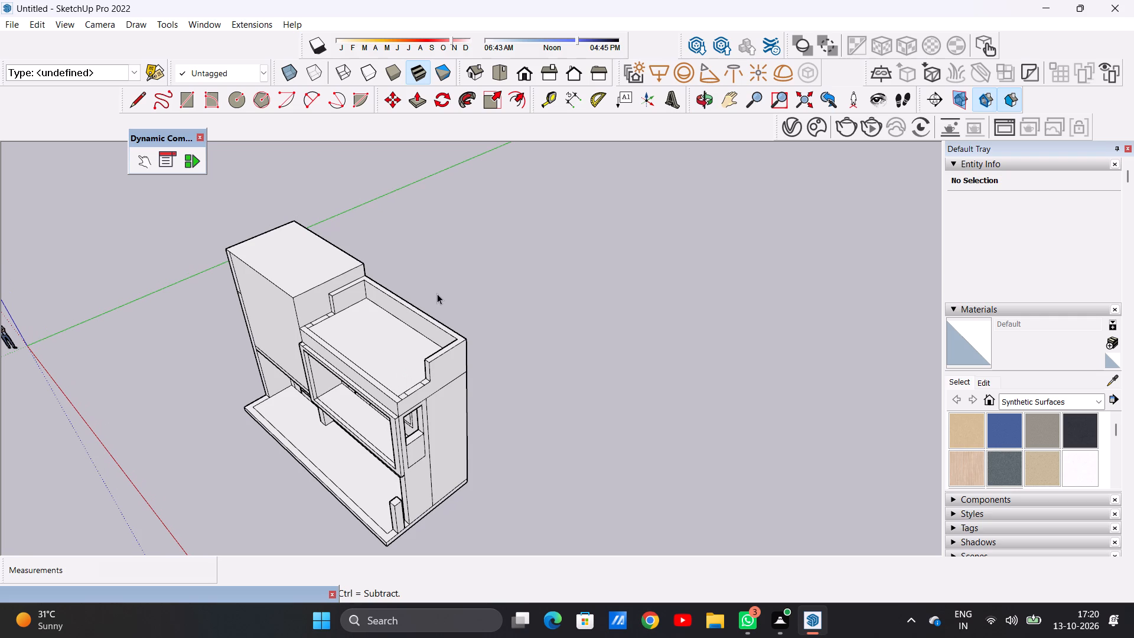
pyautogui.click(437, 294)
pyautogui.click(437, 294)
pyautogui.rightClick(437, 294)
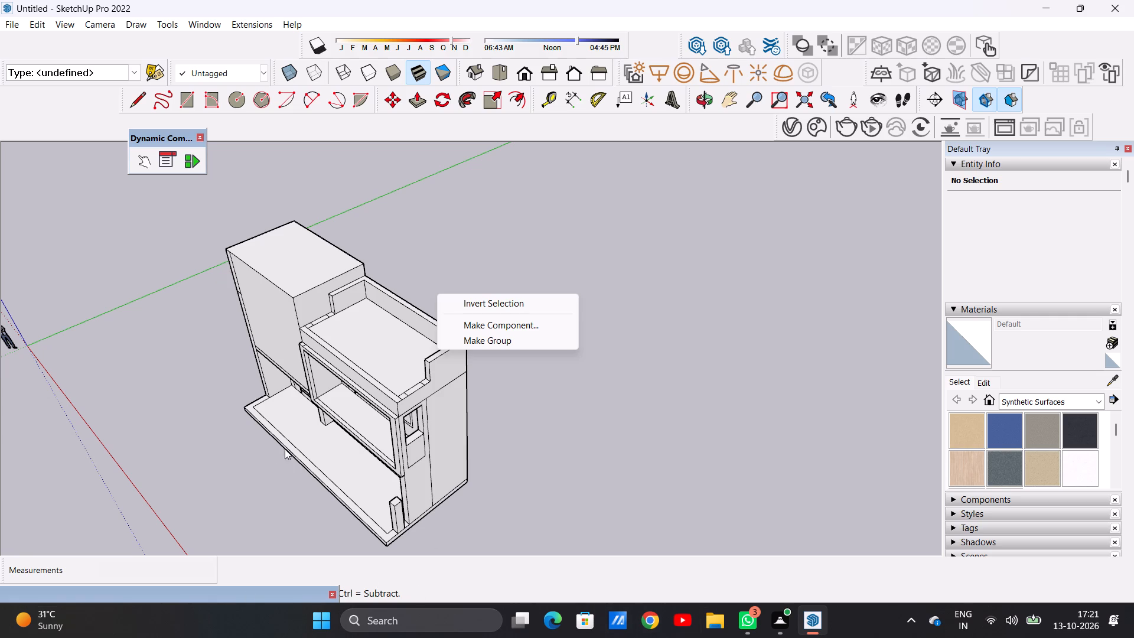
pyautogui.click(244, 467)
# Pull the small square at the outer side parapet's front end up about 8' 10 1/4" to form a pillar.
pyautogui.scroll(8, 373, 367)
pyautogui.scroll(-1, 332, 388)
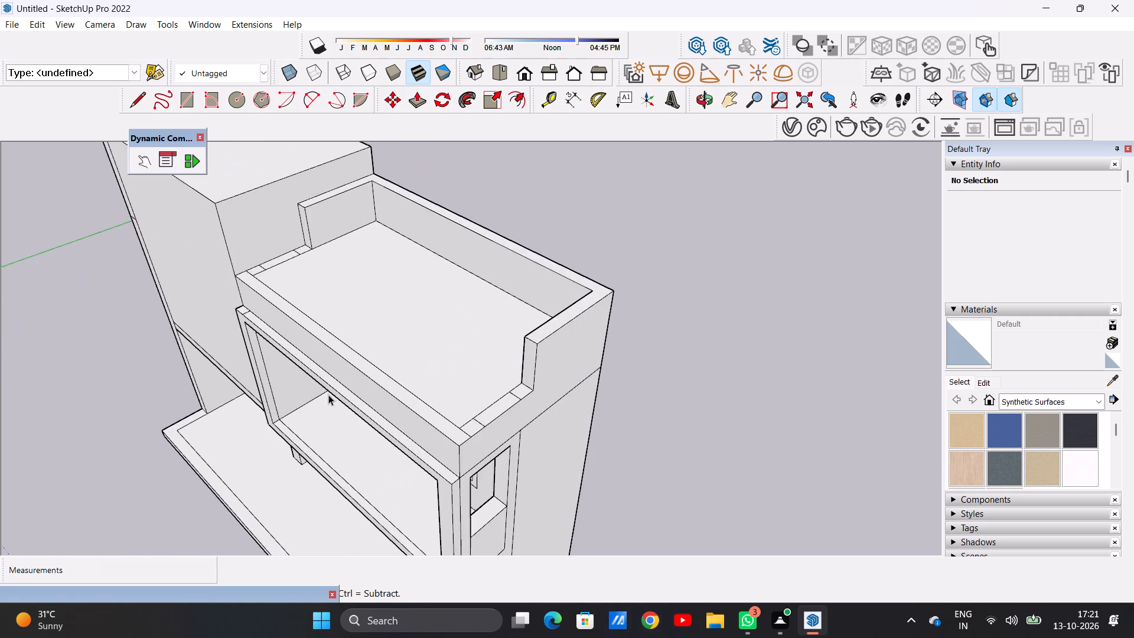
pyautogui.moveTo(331, 395); pyautogui.dragTo(359, 396, button='middle')
pyautogui.scroll(7, 555, 391)
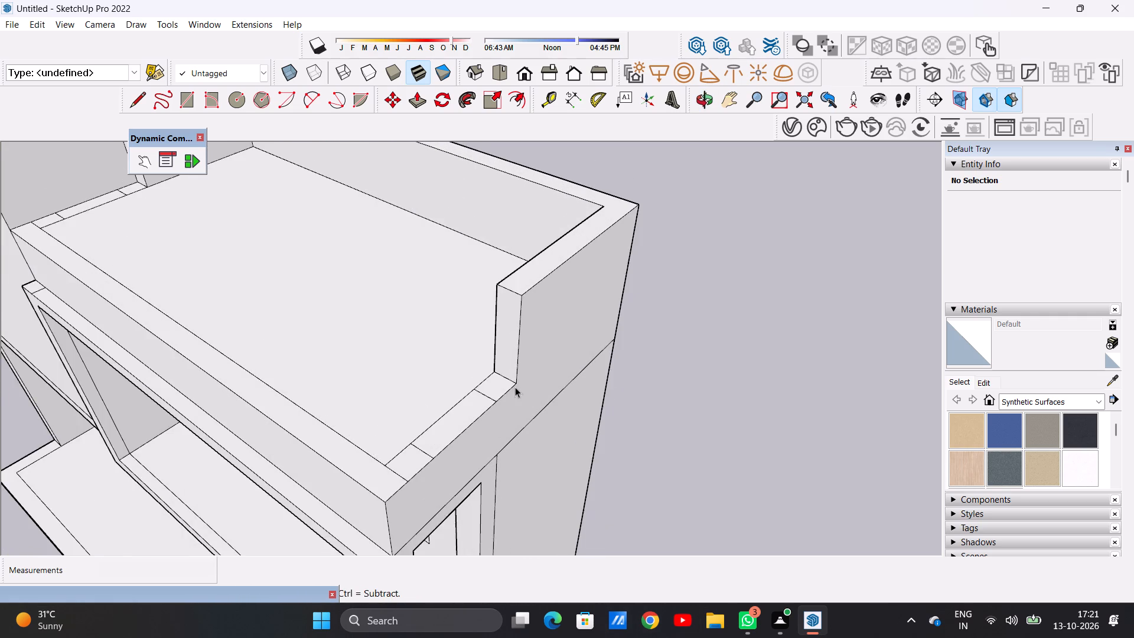
pyautogui.scroll(6, 509, 385)
pyautogui.press('p')
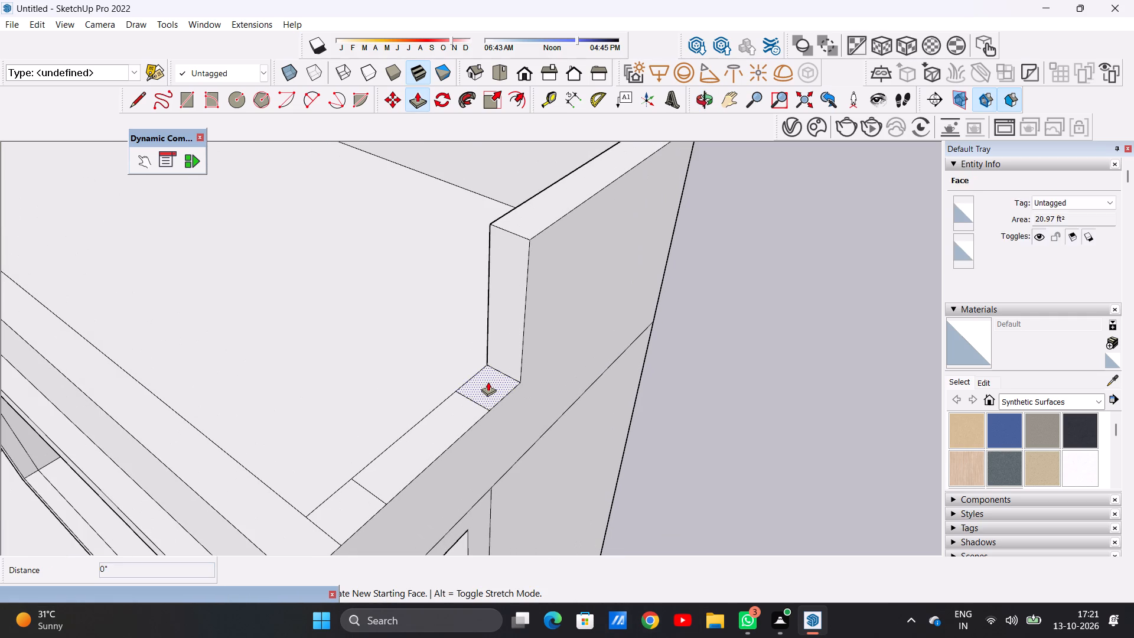
pyautogui.click(488, 382)
pyautogui.scroll(-20, 482, 285)
pyautogui.scroll(-1, 482, 285)
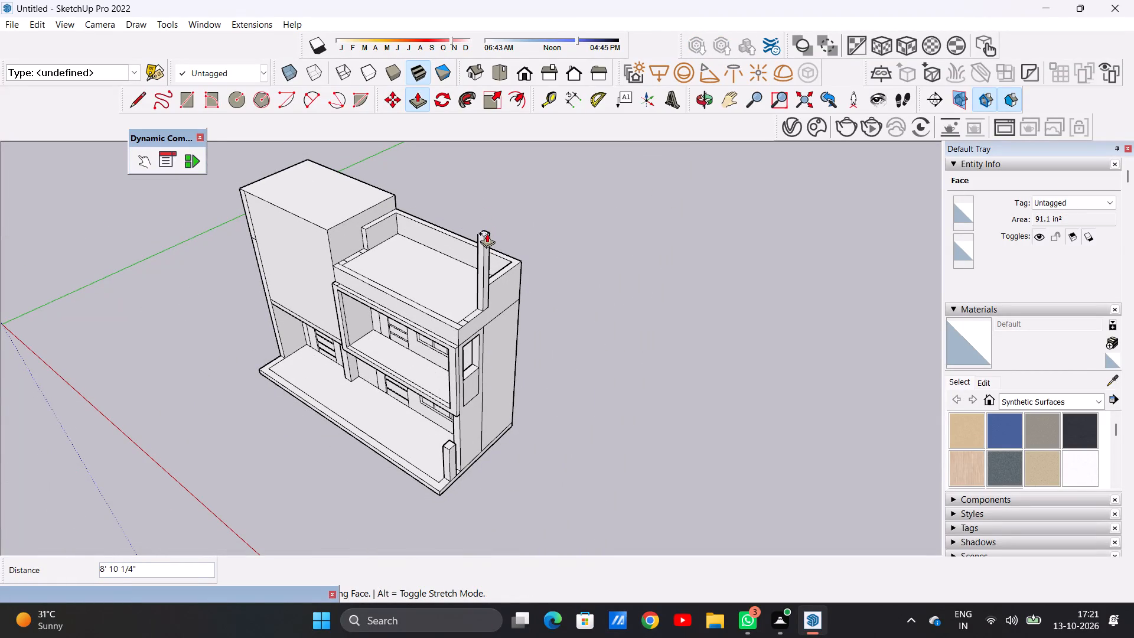
pyautogui.click(487, 233)
# Lower the new roof pillar's top by about 1' 7 7/16" with Push/Pull.
pyautogui.moveTo(447, 307); pyautogui.dragTo(571, 209, button='middle')
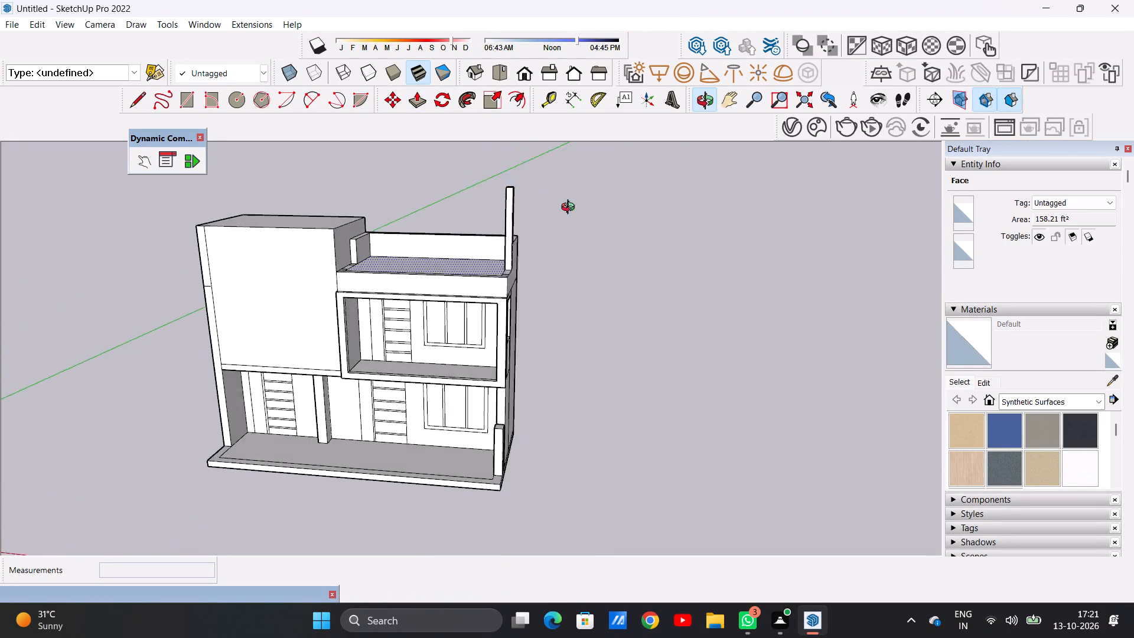
pyautogui.moveTo(571, 209); pyautogui.dragTo(498, 304, button='middle')
pyautogui.scroll(10, 489, 211)
pyautogui.scroll(-1, 506, 262)
pyautogui.scroll(1, 506, 262)
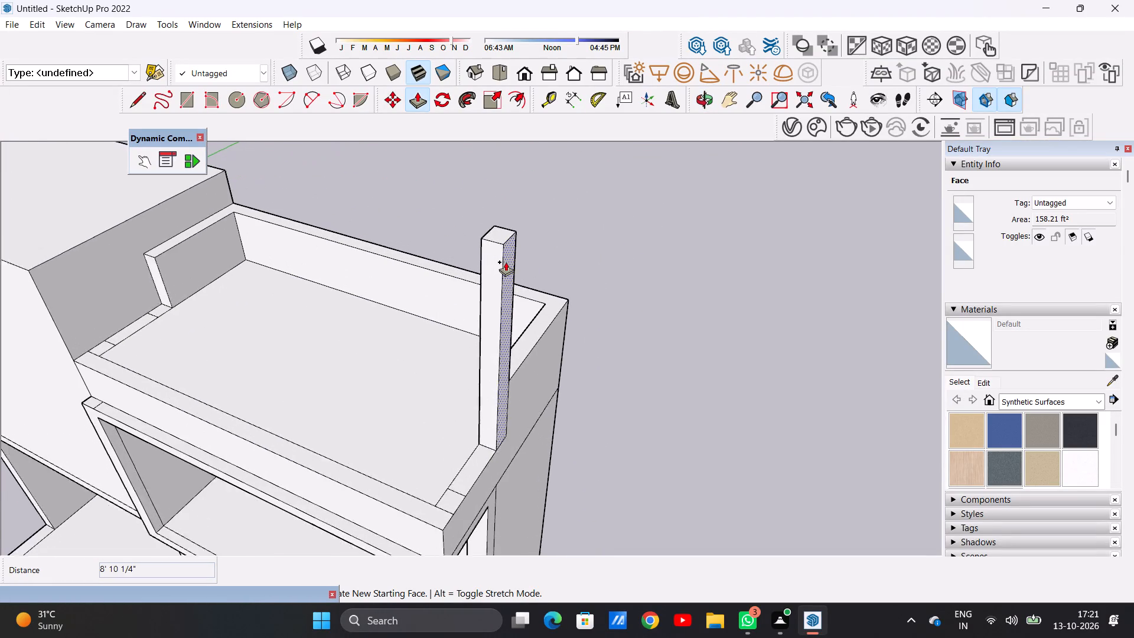
pyautogui.scroll(2, 506, 262)
pyautogui.press('space')
pyautogui.press('p')
pyautogui.click(498, 226)
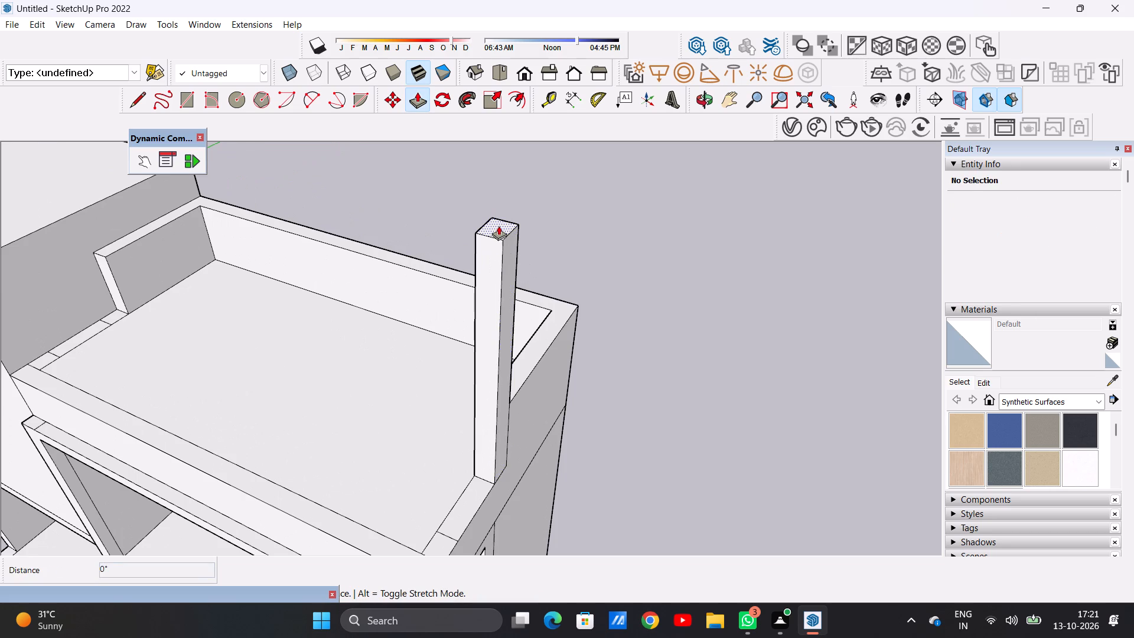
pyautogui.click(498, 282)
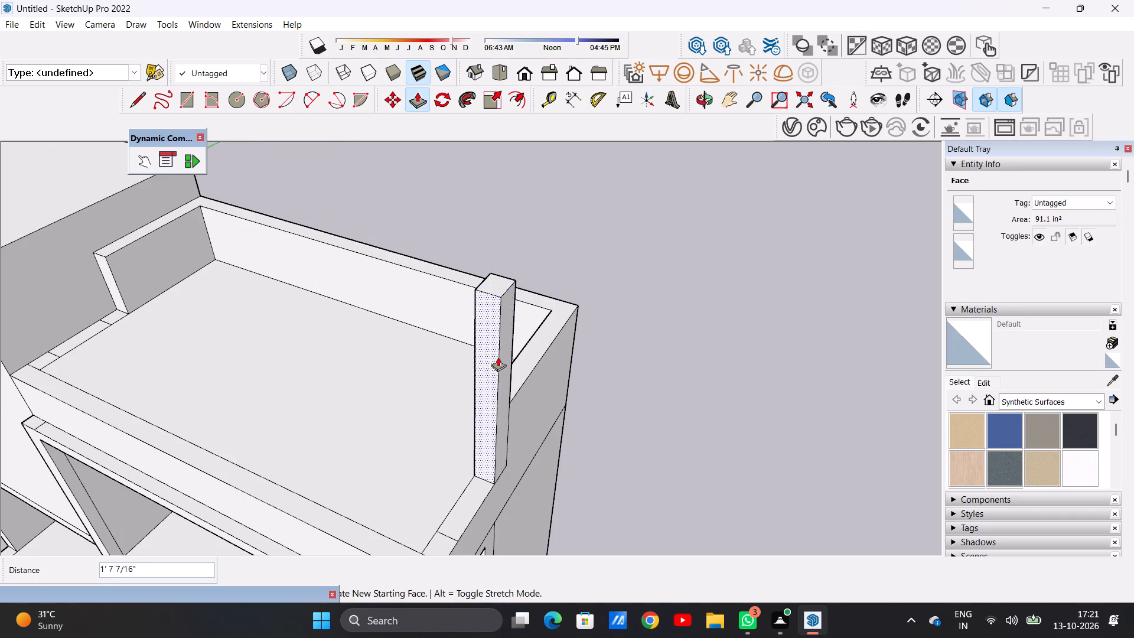
# Pull the small square at the roof's outer front corner up to the neighbouring pillar's height, 7' 2 13/16".
pyautogui.scroll(-7, 500, 395)
pyautogui.moveTo(487, 438); pyautogui.dragTo(358, 367, button='middle')
pyautogui.scroll(4, 356, 411)
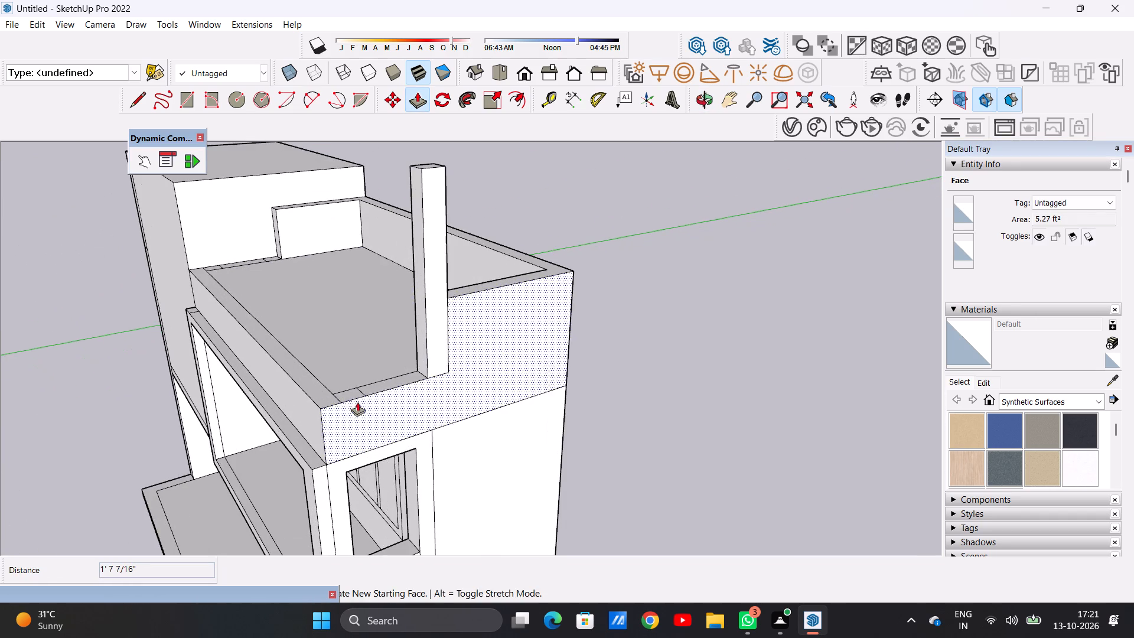
pyautogui.scroll(1, 357, 402)
pyautogui.moveTo(360, 372); pyautogui.dragTo(360, 463, button='middle')
pyautogui.scroll(7, 346, 496)
pyautogui.scroll(-1, 356, 499)
pyautogui.scroll(2, 356, 499)
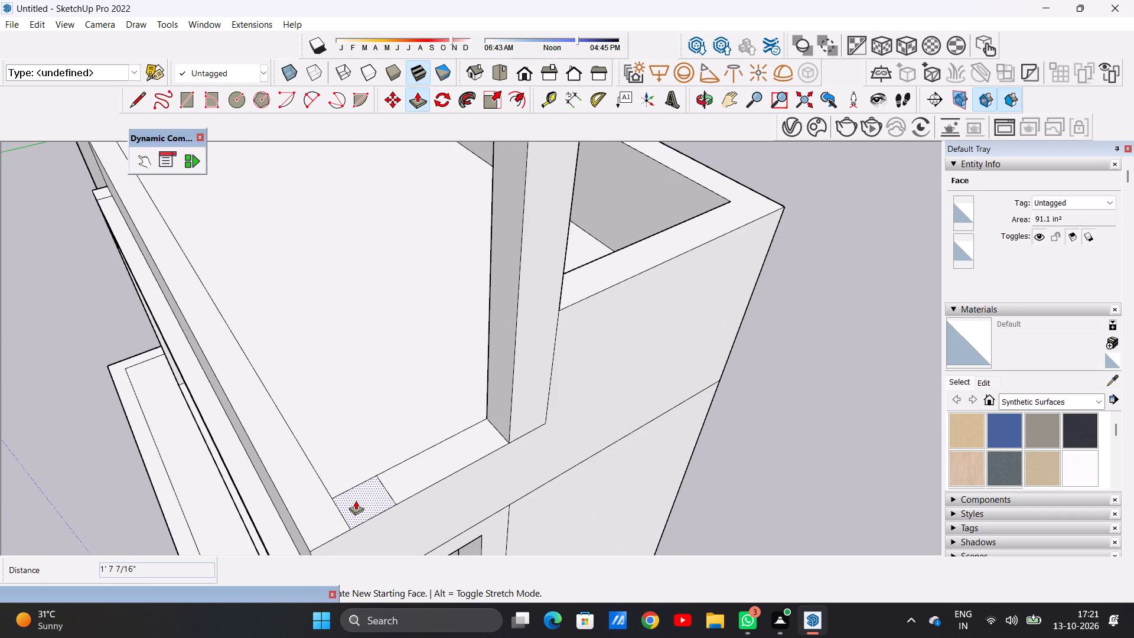
pyautogui.click(357, 501)
pyautogui.scroll(-11, 374, 323)
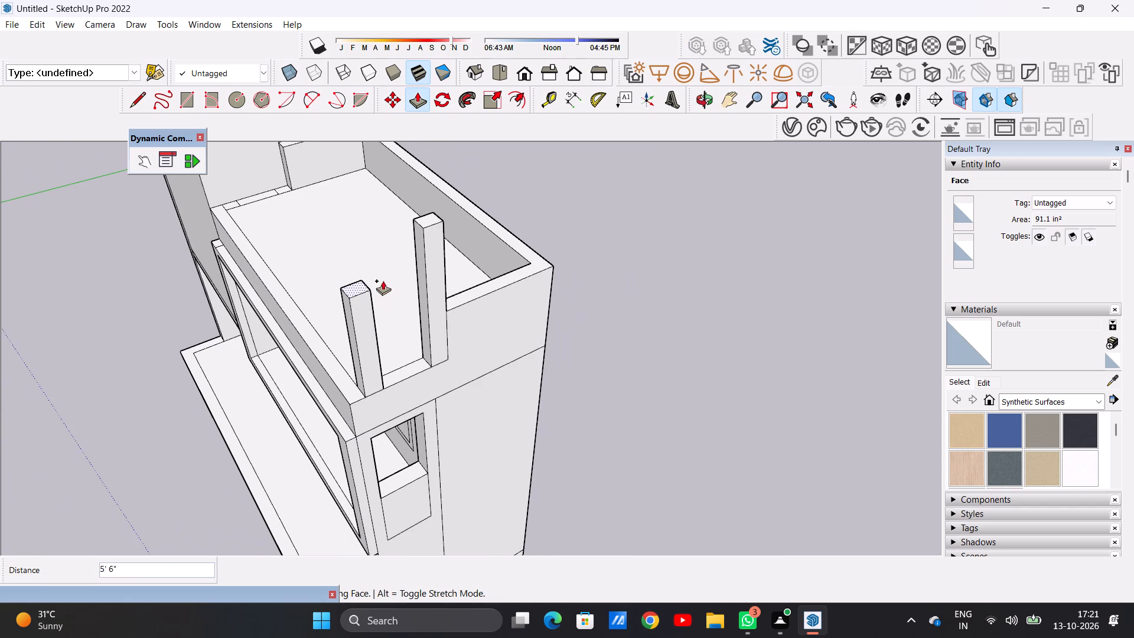
pyautogui.click(426, 227)
pyautogui.scroll(-10, 396, 379)
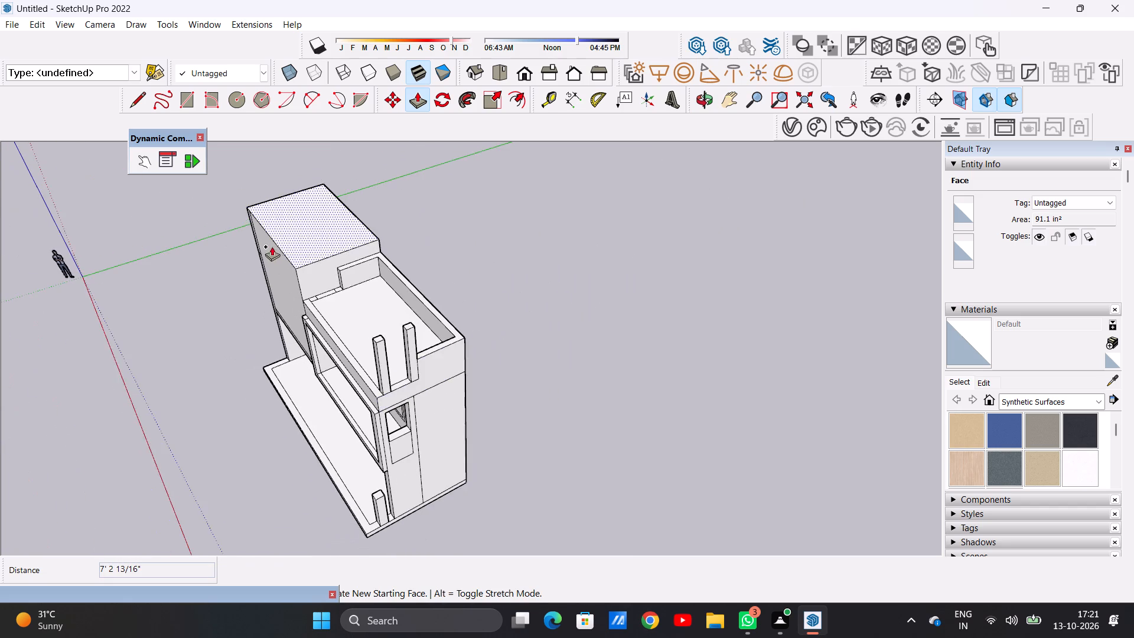
# Raise the small square at the parapet's end beside the tall block by 7' 2 13/16" to form a third pillar.
pyautogui.moveTo(272, 246); pyautogui.dragTo(380, 286, button='middle')
pyautogui.moveTo(315, 360); pyautogui.dragTo(576, 269, button='middle')
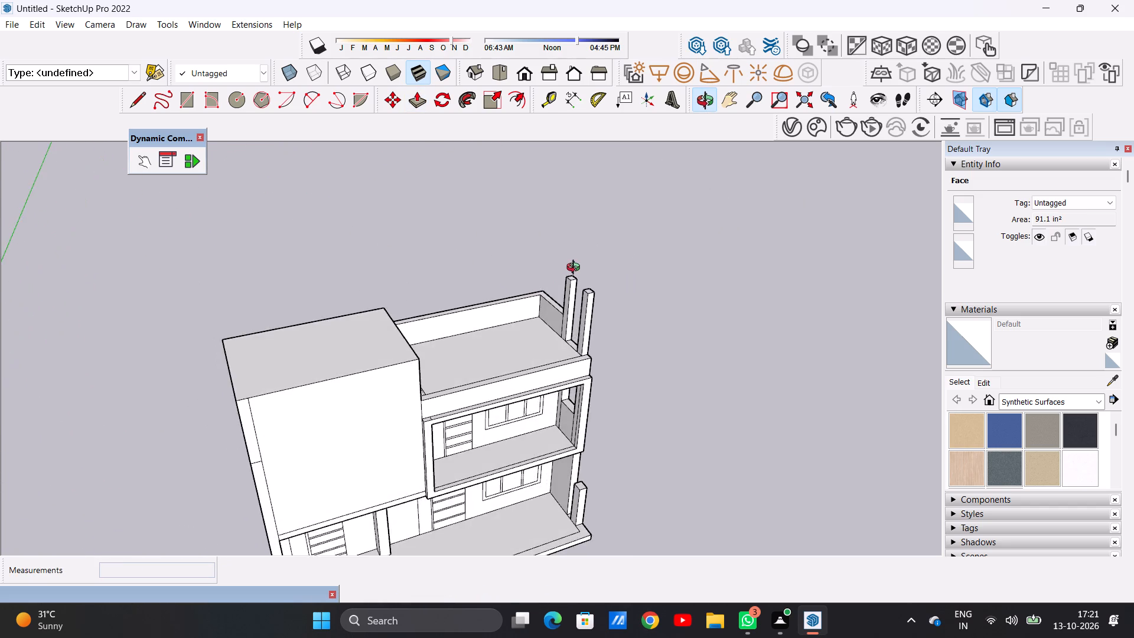
pyautogui.moveTo(576, 269); pyautogui.dragTo(449, 252, button='middle')
pyautogui.scroll(12, 348, 326)
pyautogui.scroll(-1, 361, 356)
pyautogui.scroll(3, 361, 356)
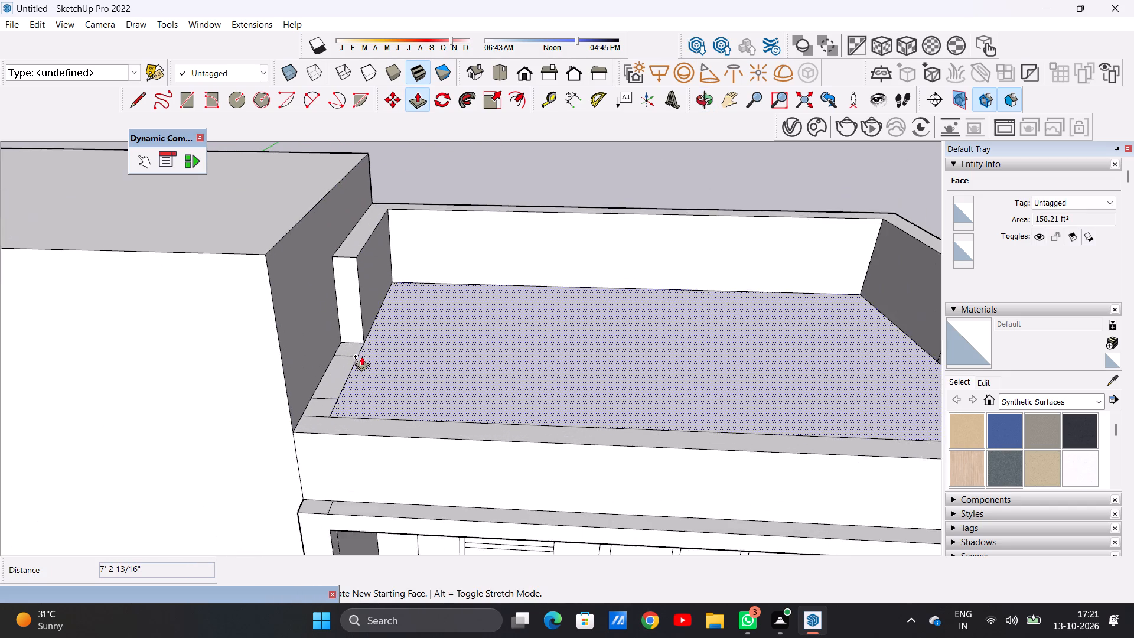
pyautogui.scroll(4, 361, 356)
pyautogui.click(337, 337)
pyautogui.scroll(-15, 340, 268)
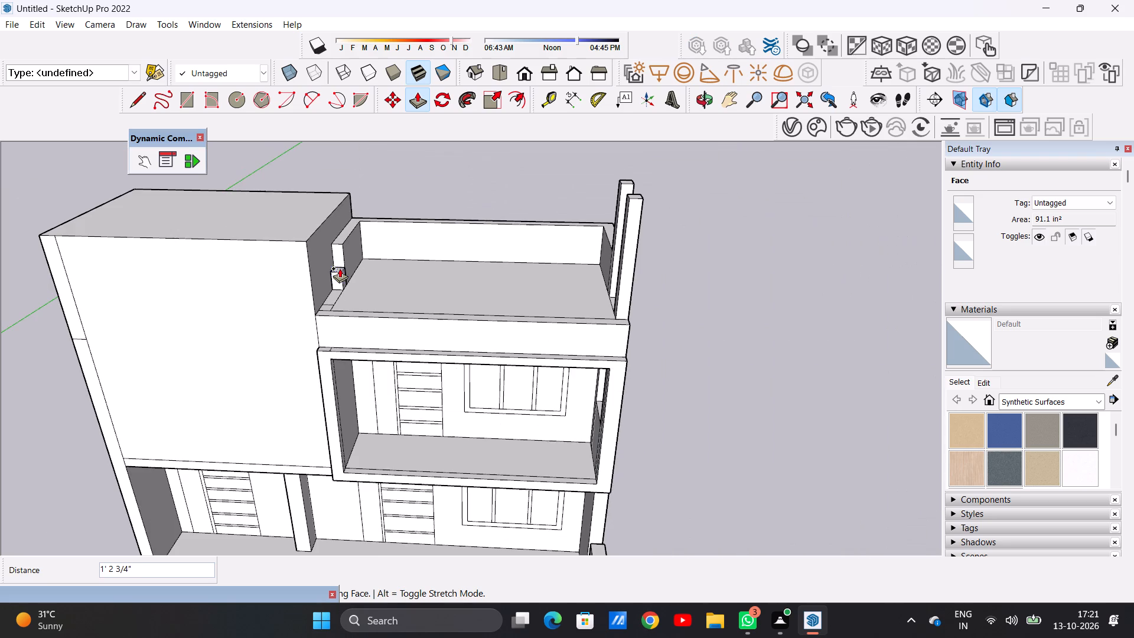
pyautogui.click(620, 178)
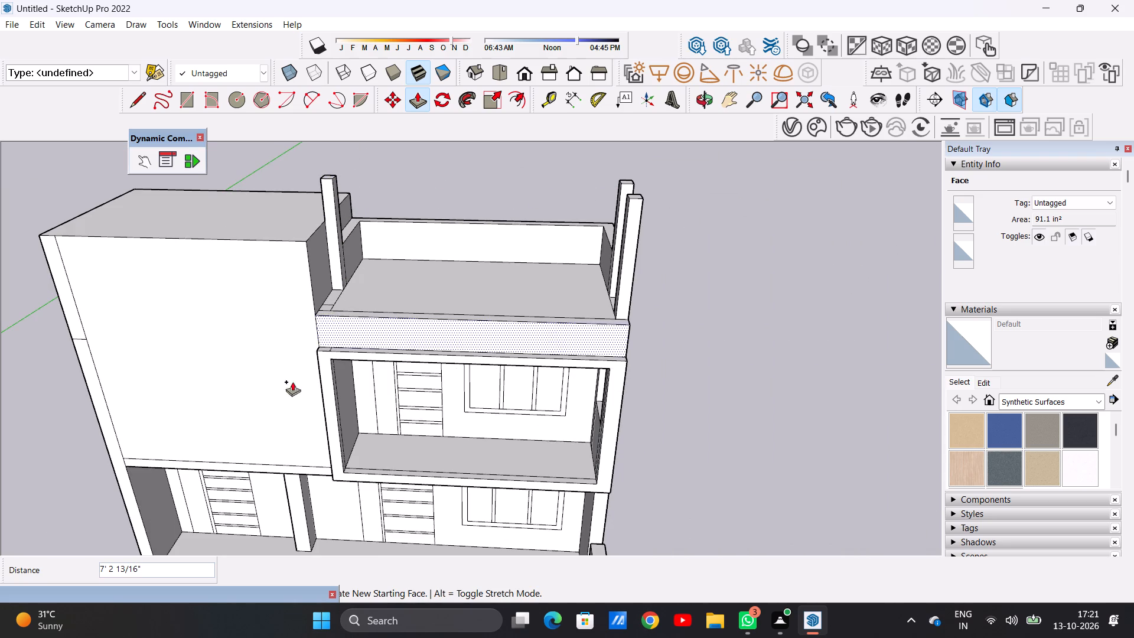
# Raise the remaining front square beside the tall block by 7' 2 13/16" to match the other roof pillars.
pyautogui.moveTo(339, 271); pyautogui.dragTo(341, 347, button='middle')
pyautogui.scroll(8, 320, 325)
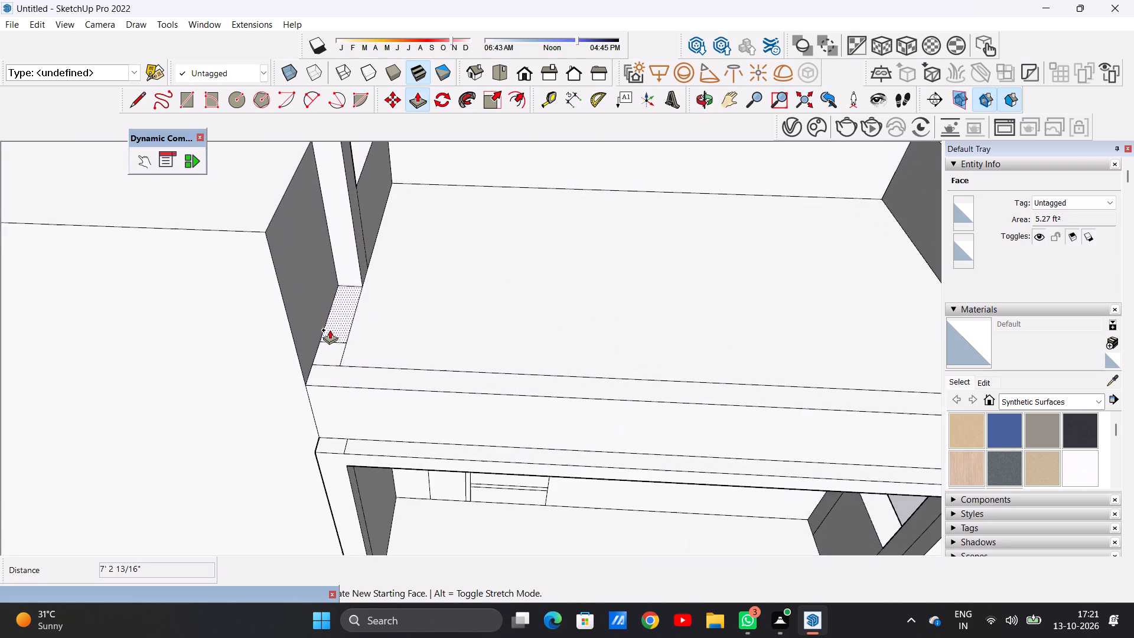
pyautogui.scroll(3, 330, 330)
pyautogui.scroll(-1, 335, 363)
pyautogui.scroll(1, 335, 363)
pyautogui.click(331, 348)
pyautogui.scroll(-16, 322, 280)
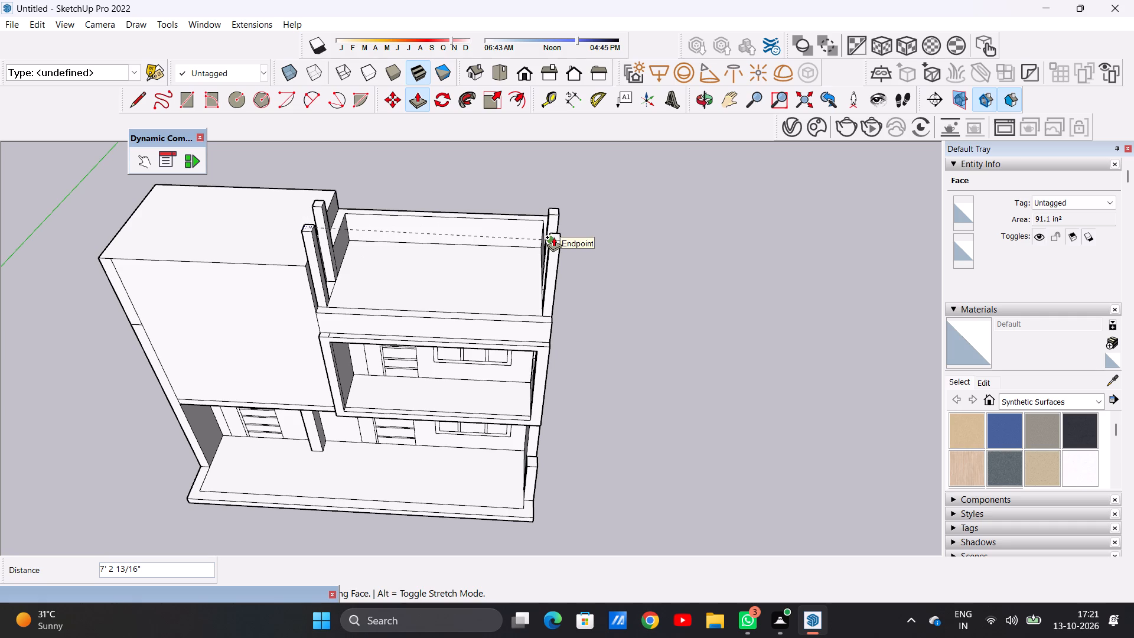
pyautogui.click(553, 237)
pyautogui.press('space')
# Examine the four roof pillars and the house from the front and the outer side.
pyautogui.scroll(-6, 482, 331)
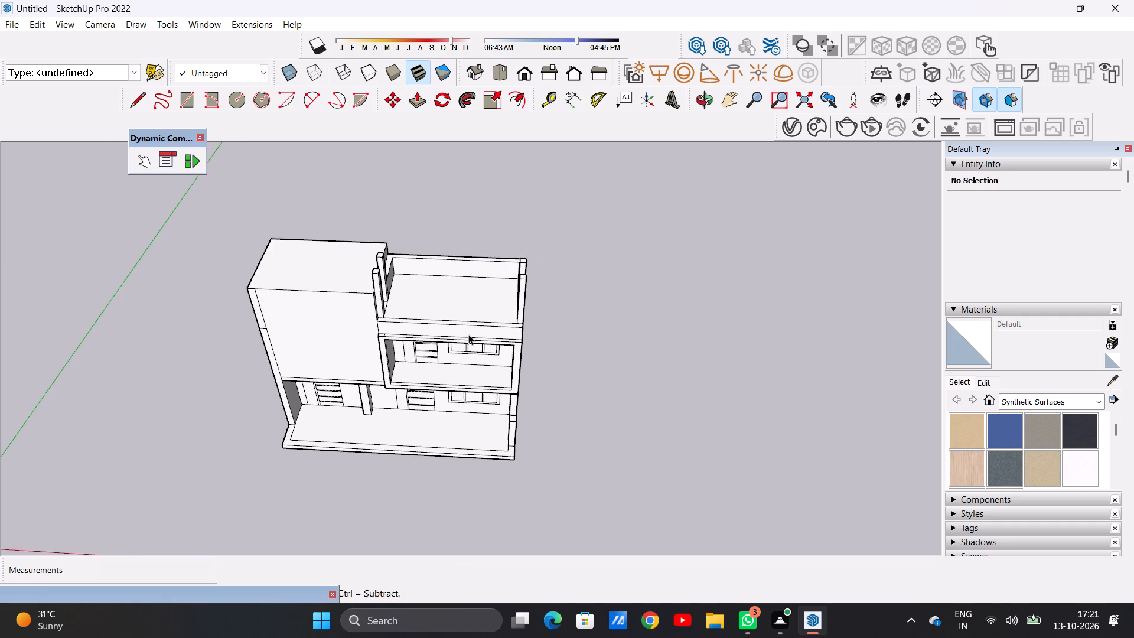
pyautogui.moveTo(468, 334); pyautogui.dragTo(439, 184, button='middle')
pyautogui.scroll(2, 384, 252)
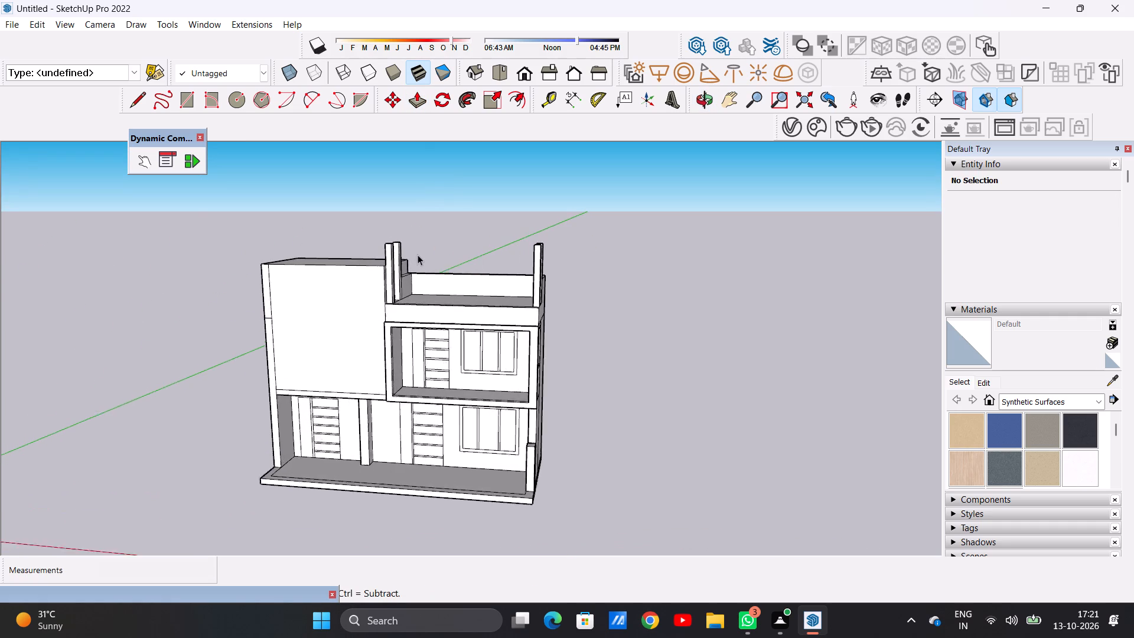
pyautogui.scroll(4, 418, 255)
pyautogui.moveTo(395, 268); pyautogui.dragTo(247, 291, button='middle')
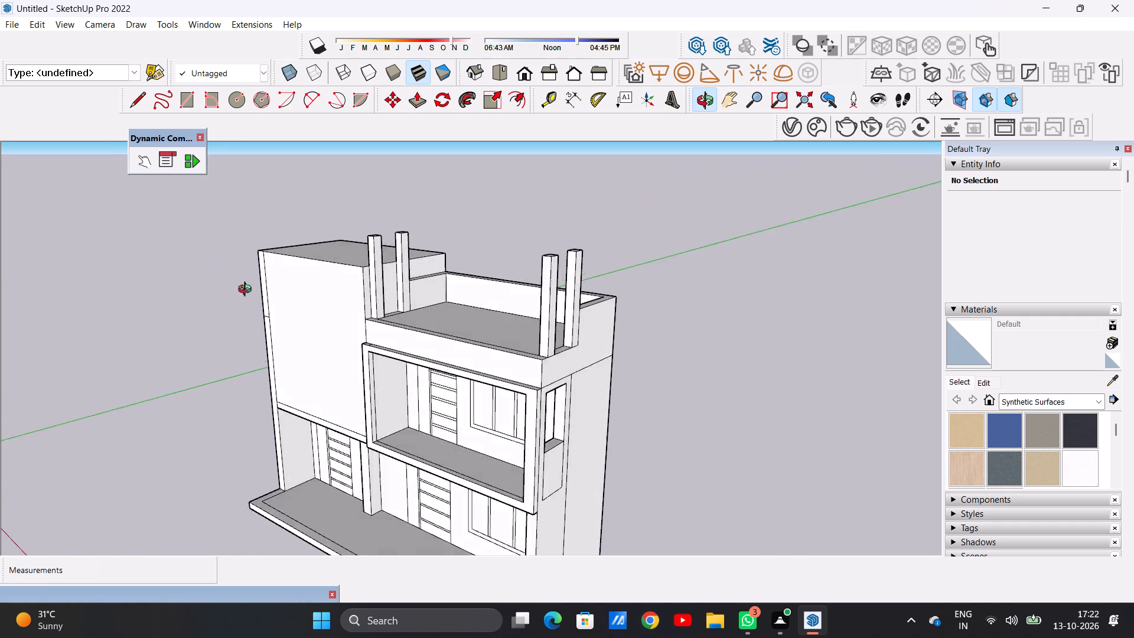
pyautogui.moveTo(247, 291); pyautogui.dragTo(173, 298, button='middle')
pyautogui.moveTo(510, 304); pyautogui.dragTo(630, 294, button='middle')
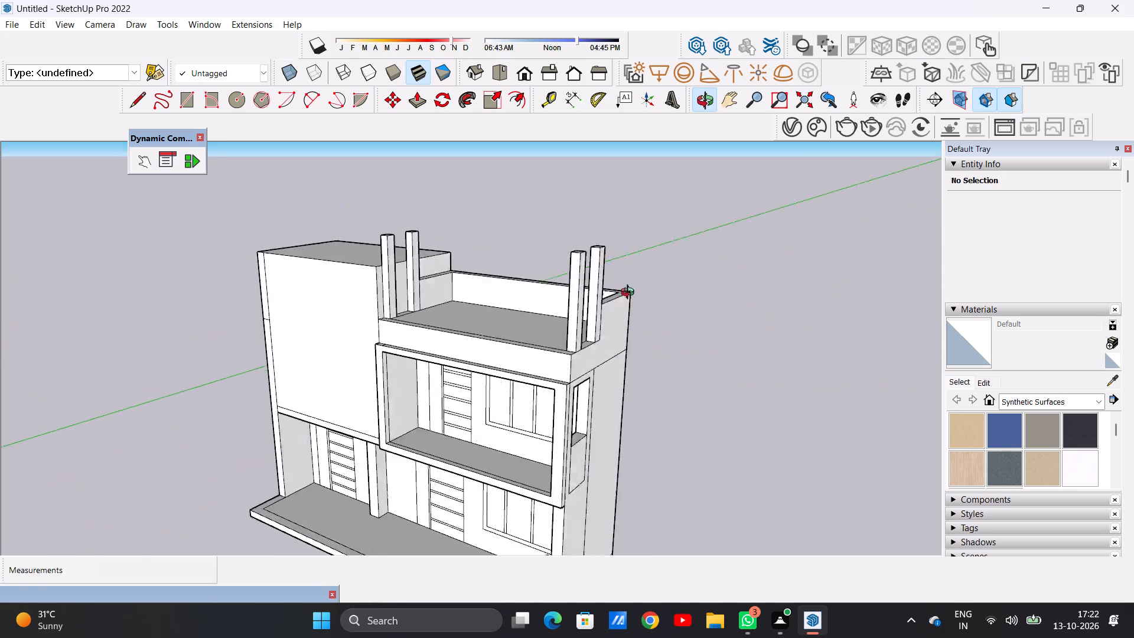
pyautogui.moveTo(630, 294); pyautogui.dragTo(719, 289, button='middle')
pyautogui.scroll(-4, 460, 293)
pyautogui.moveTo(502, 258); pyautogui.dragTo(317, 259, button='middle')
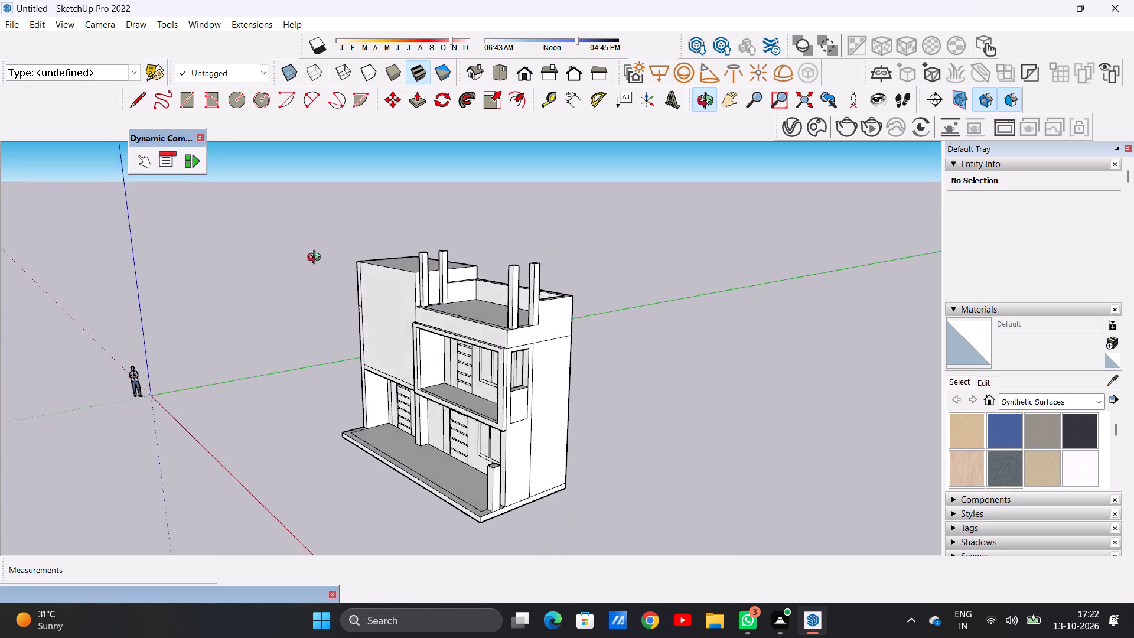
pyautogui.moveTo(317, 259); pyautogui.dragTo(300, 269, button='middle')
# Draw a line about 8 3/4" long across the front tall-block-side pillar's face towards the rear pillar, just below its top.
pyautogui.scroll(11, 426, 254)
pyautogui.moveTo(566, 294); pyautogui.dragTo(449, 295, button='middle')
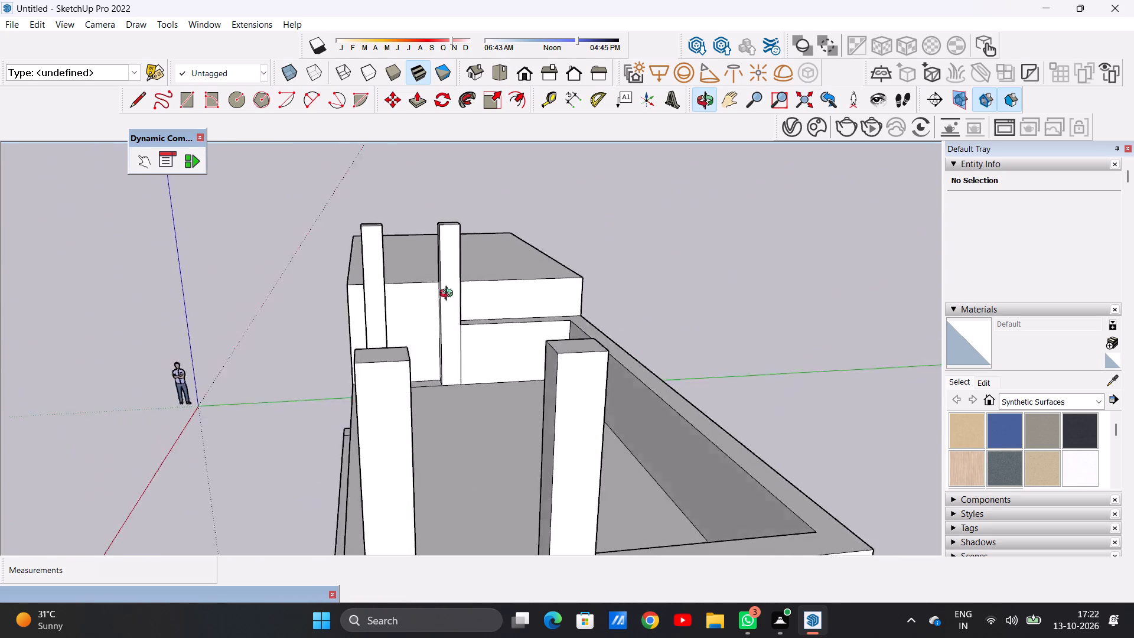
pyautogui.moveTo(449, 295); pyautogui.dragTo(273, 335, button='middle')
pyautogui.scroll(2, 374, 234)
pyautogui.scroll(-1, 374, 234)
pyautogui.scroll(5, 374, 234)
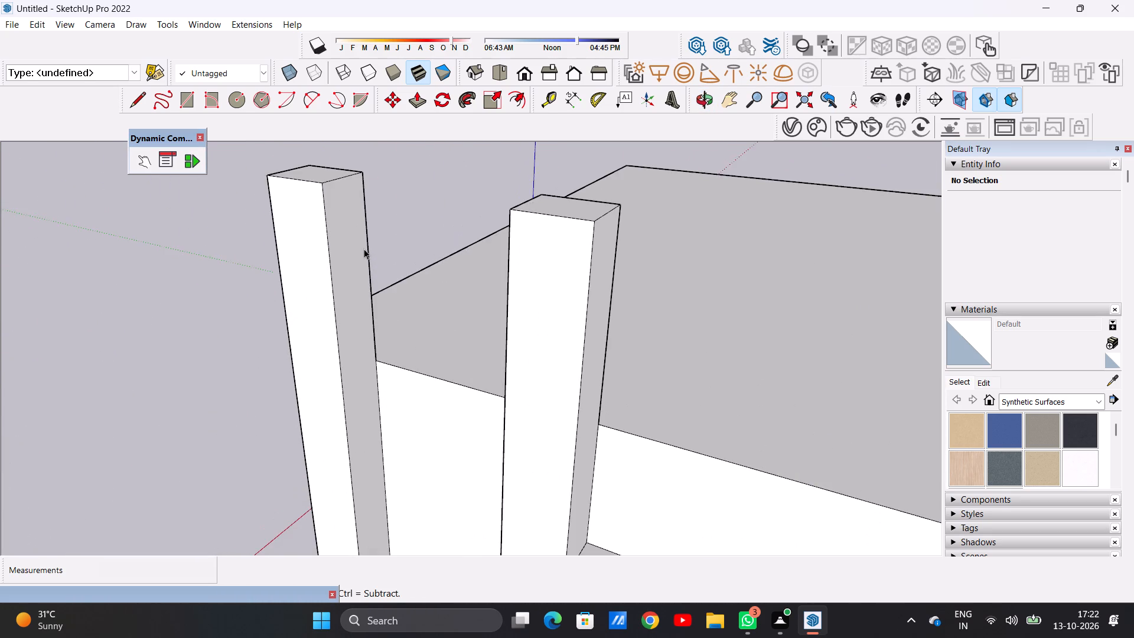
pyautogui.moveTo(364, 249); pyautogui.dragTo(295, 229, button='middle')
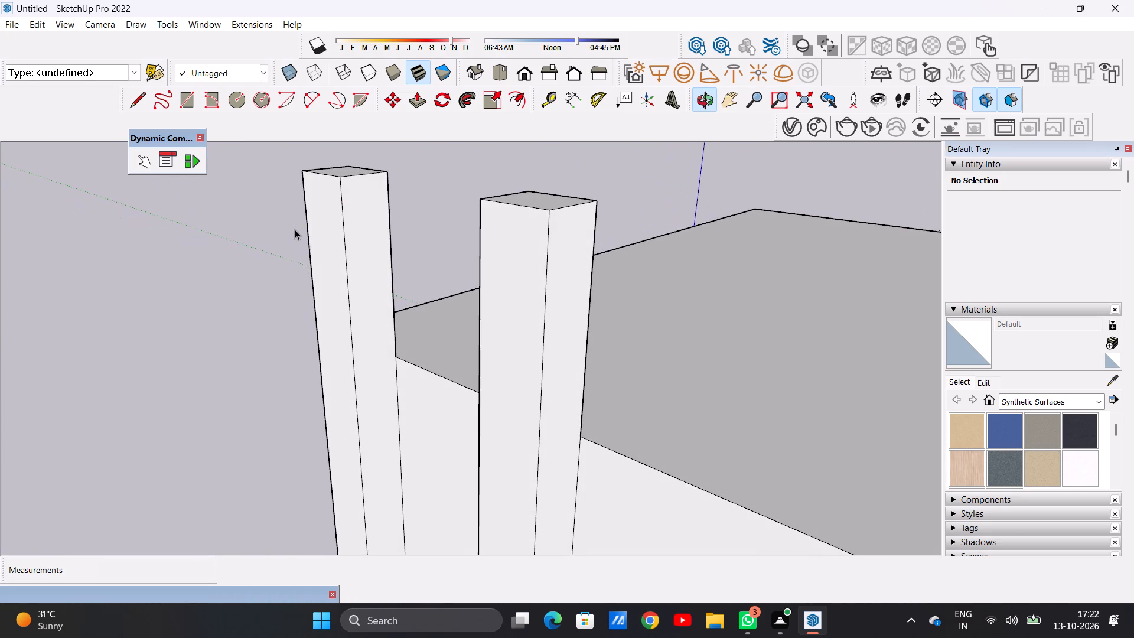
pyautogui.press('l')
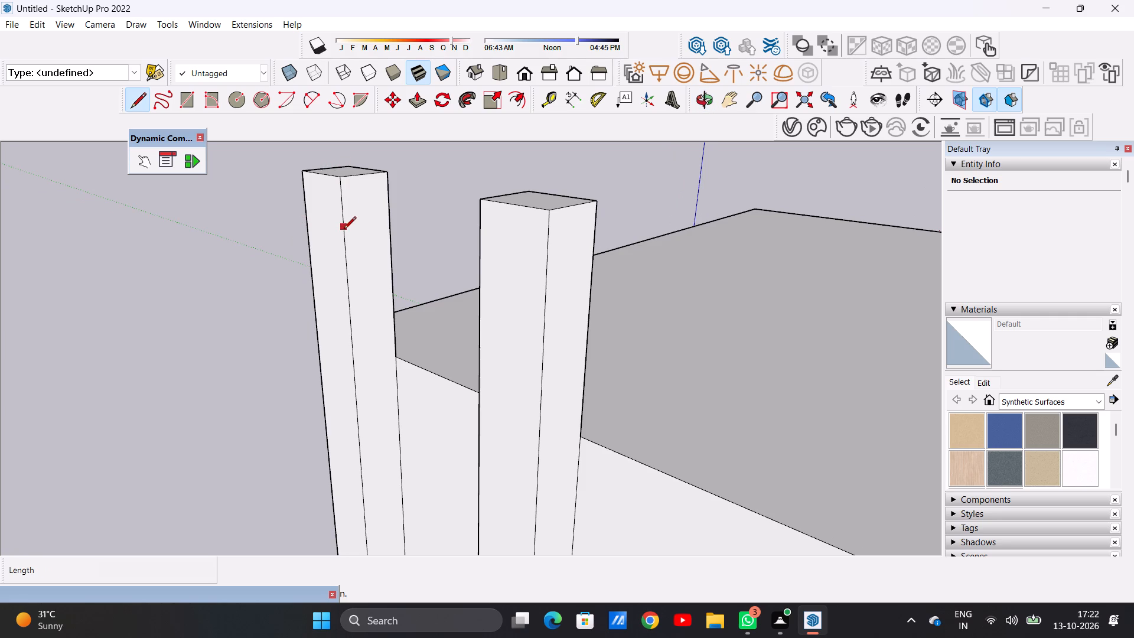
pyautogui.click(344, 239)
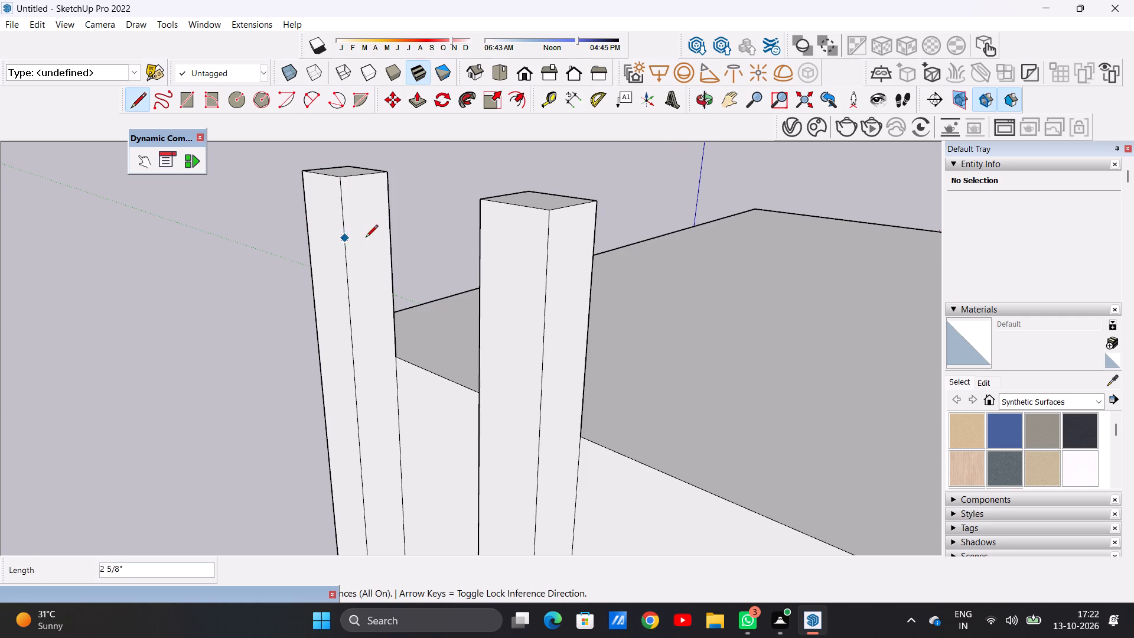
pyautogui.click(389, 227)
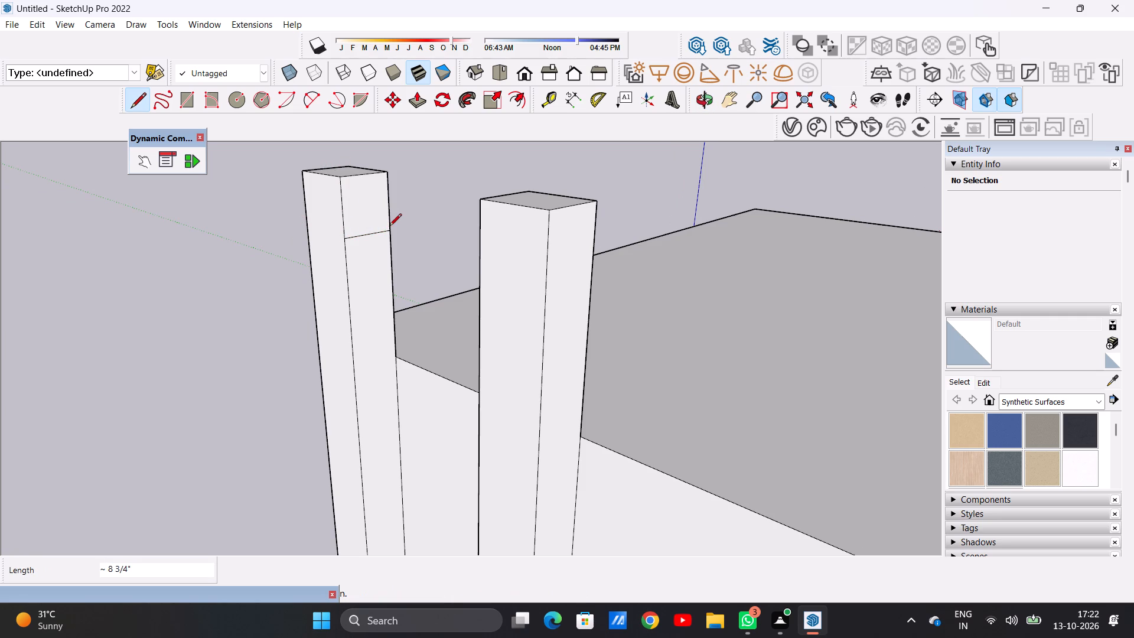
pyautogui.scroll(-1, 389, 227)
pyautogui.scroll(1, 389, 227)
pyautogui.scroll(-2, 389, 227)
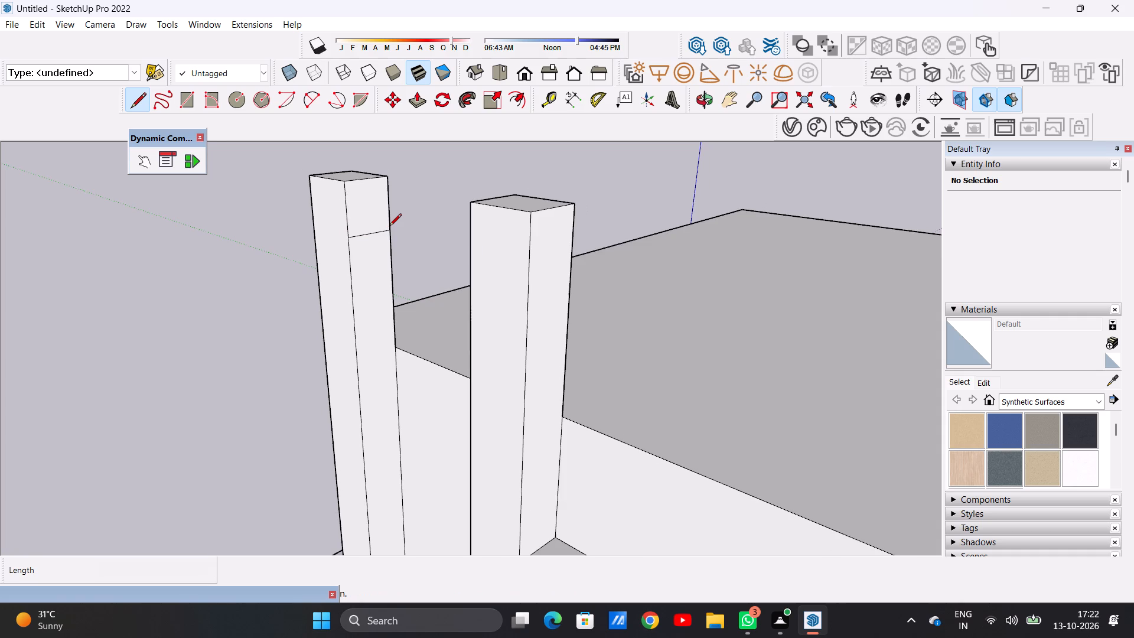
pyautogui.press('space')
# Examine the roof pillars and parapet from the front and the outer side.
pyautogui.scroll(-6, 386, 260)
pyautogui.moveTo(311, 274); pyautogui.dragTo(712, 253, button='middle')
pyautogui.moveTo(478, 302); pyautogui.dragTo(561, 290, button='middle')
pyautogui.scroll(-5, 442, 285)
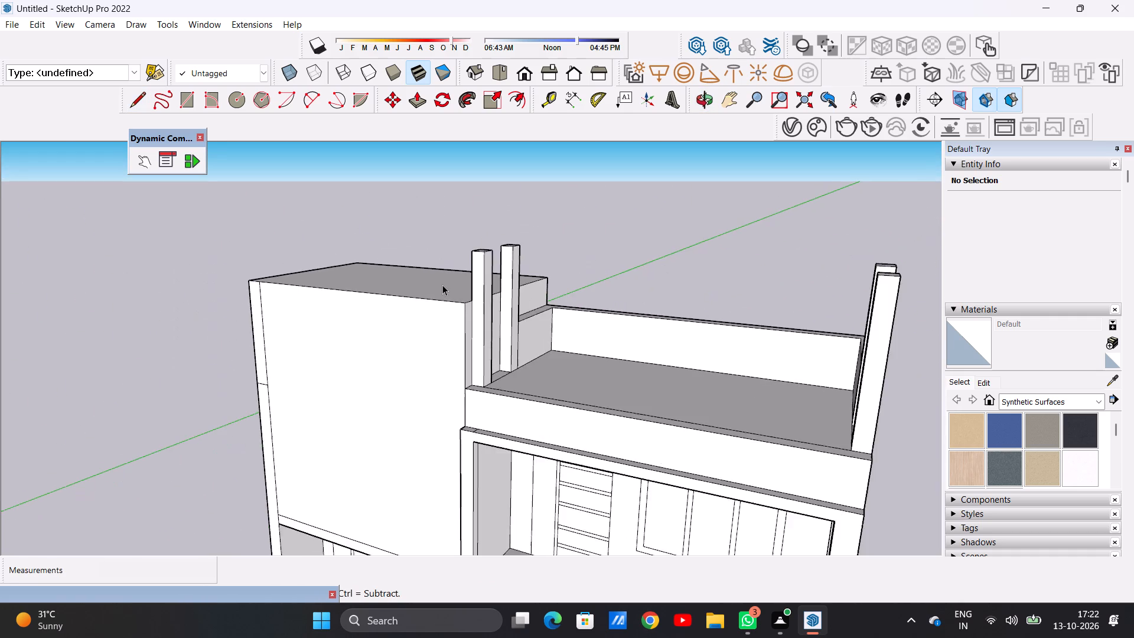
pyautogui.scroll(-6, 442, 285)
pyautogui.moveTo(621, 302); pyautogui.dragTo(717, 294, button='middle')
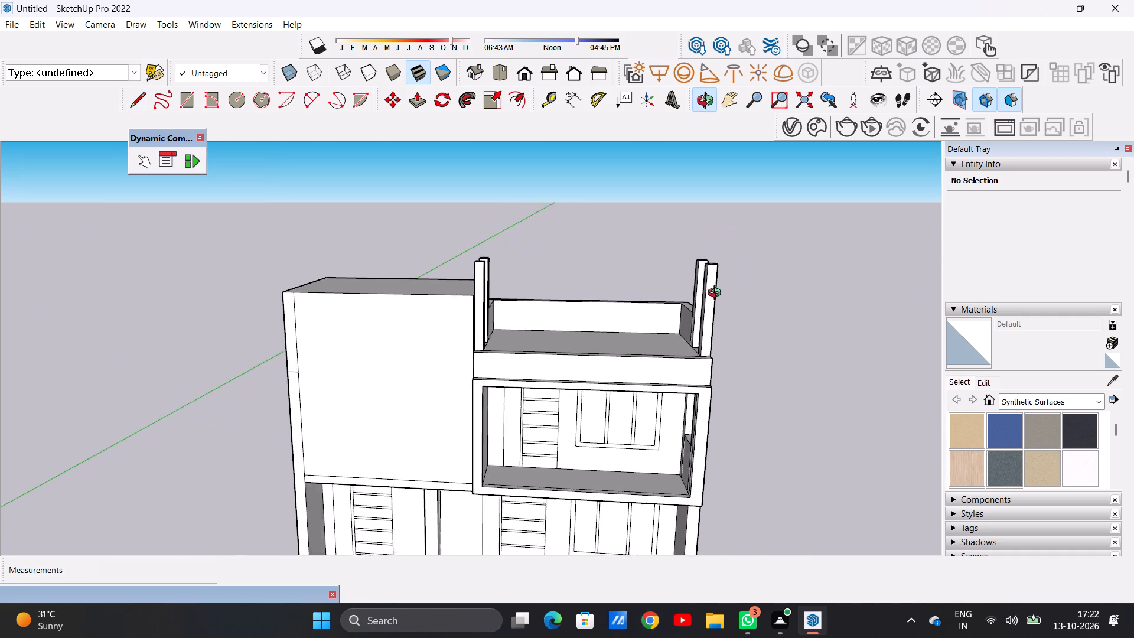
pyautogui.moveTo(717, 294); pyautogui.dragTo(729, 289, button='middle')
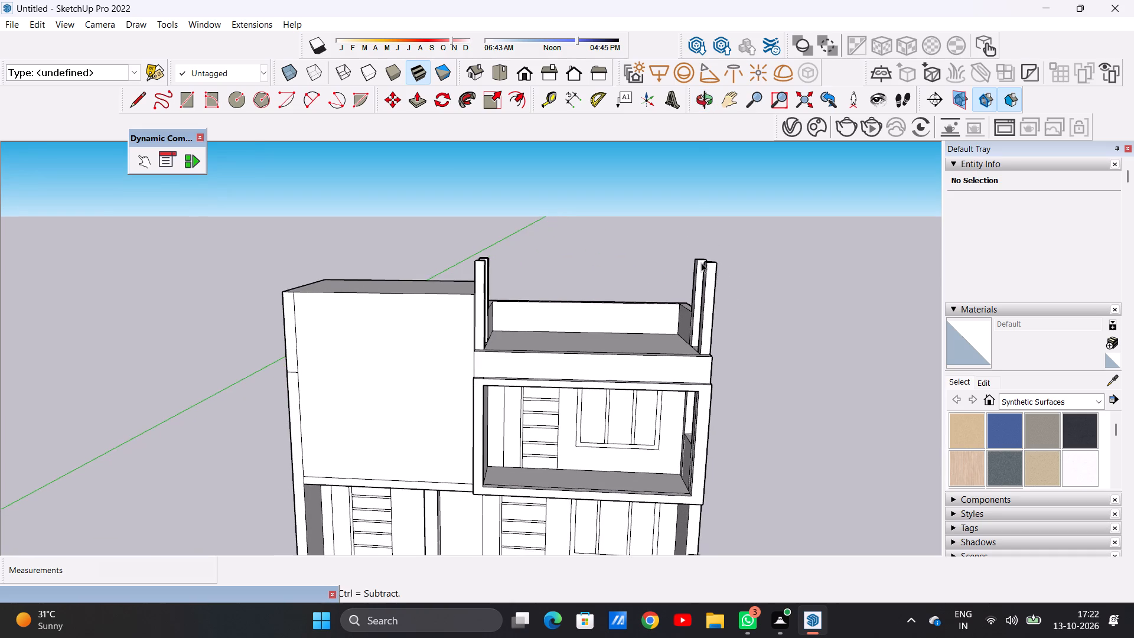
pyautogui.scroll(3, 700, 263)
pyautogui.scroll(-2, 507, 314)
pyautogui.moveTo(510, 336); pyautogui.dragTo(457, 308, button='middle')
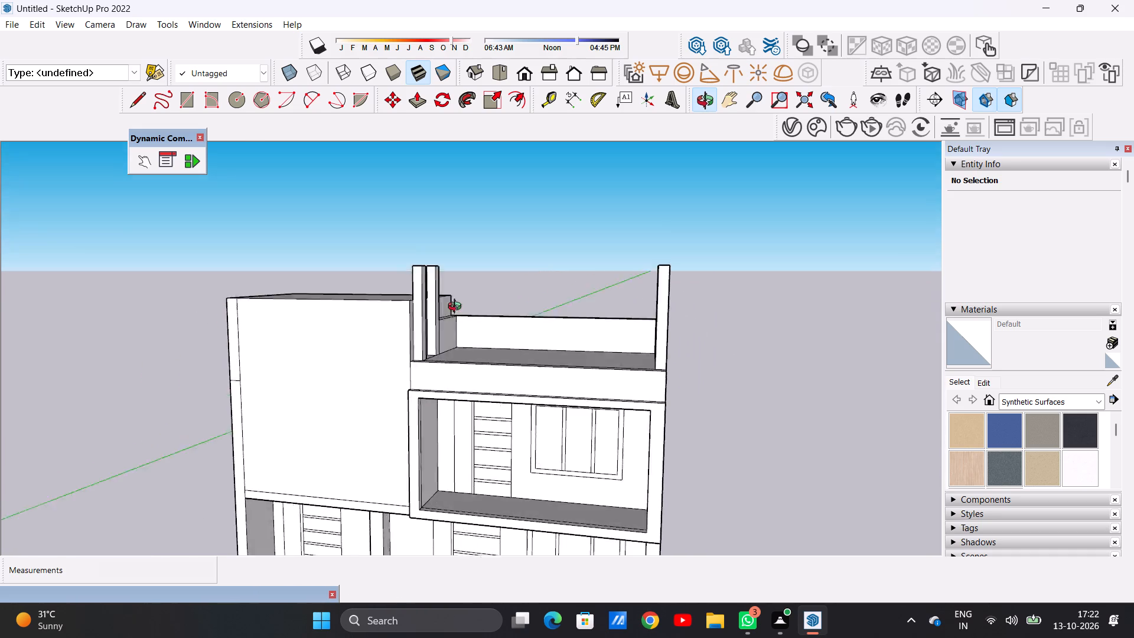
pyautogui.moveTo(457, 308); pyautogui.dragTo(247, 334, button='middle')
pyautogui.moveTo(402, 288); pyautogui.dragTo(239, 308, button='middle')
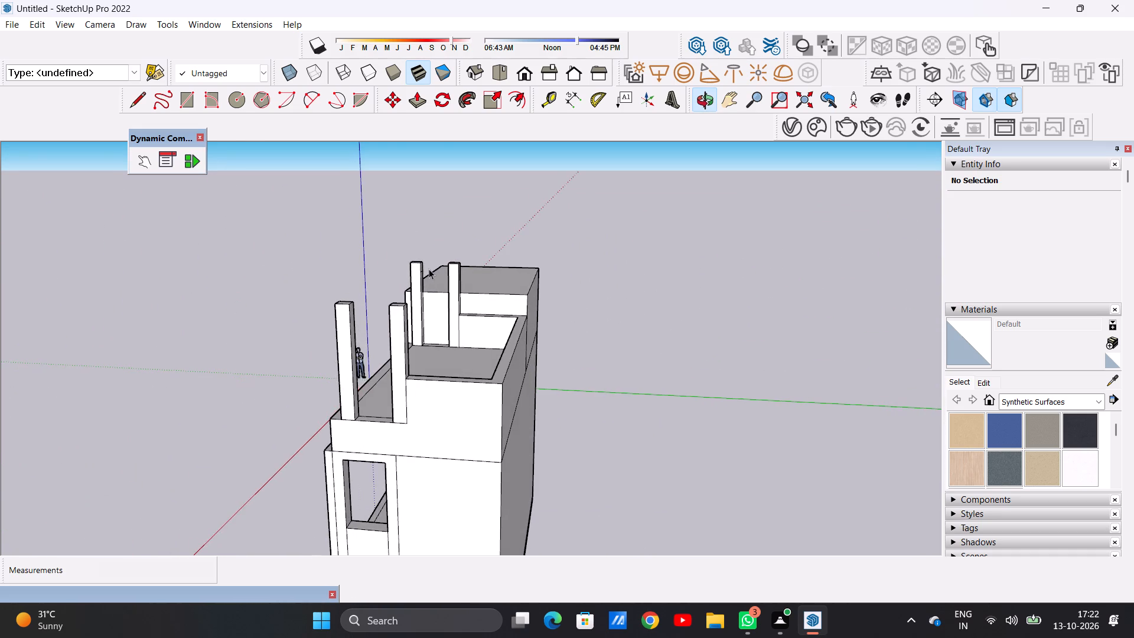
# Push/Pull the marked top face of the front pillar beside the tall block about 2' 4 7/8" to the rear pillar as a beam.
pyautogui.scroll(14, 413, 269)
pyautogui.moveTo(447, 295); pyautogui.dragTo(374, 266, button='middle')
pyautogui.scroll(2, 449, 250)
pyautogui.press('p')
pyautogui.scroll(2, 449, 250)
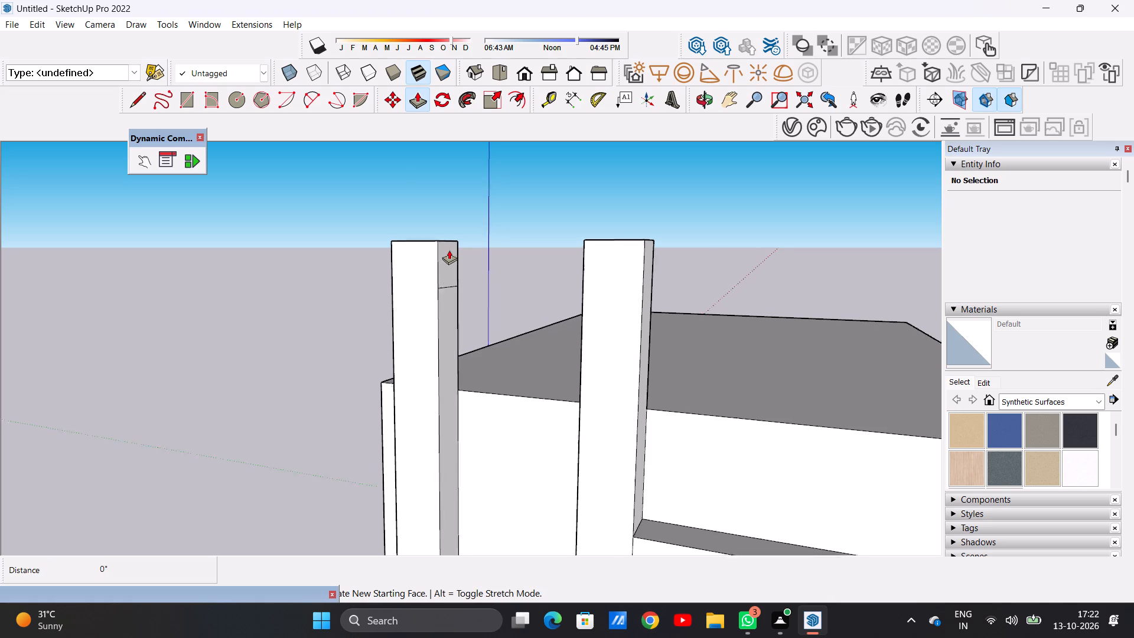
pyautogui.scroll(2, 449, 250)
pyautogui.click(445, 269)
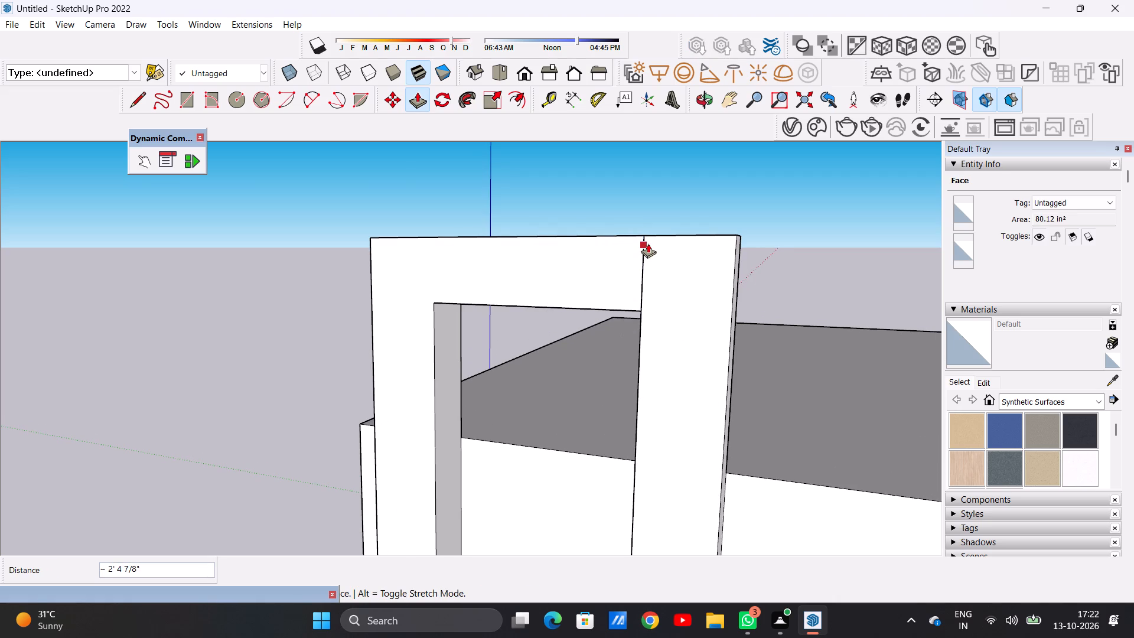
pyautogui.click(648, 239)
# Erase the seam line between the new beam and the rear pillar on their shared top face.
pyautogui.moveTo(577, 280); pyautogui.dragTo(599, 403, button='middle')
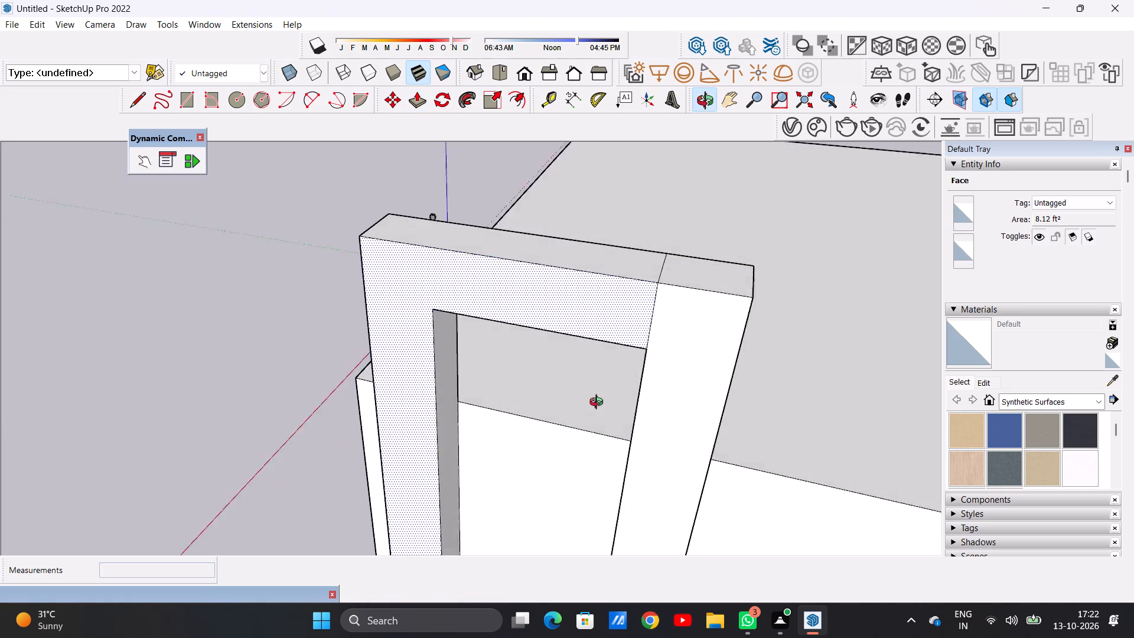
pyautogui.moveTo(599, 403); pyautogui.dragTo(604, 422, button='middle')
pyautogui.press('space')
pyautogui.write('e')
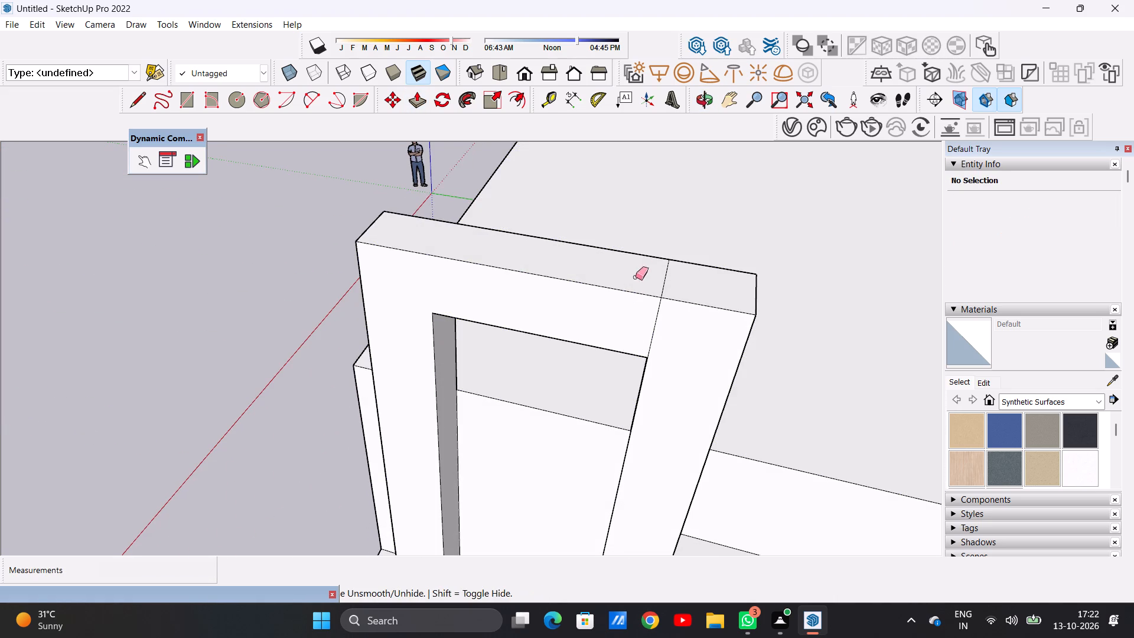
pyautogui.moveTo(640, 266); pyautogui.dragTo(677, 274)
# Raise the merged top face of the beam and its two pillars by about 10 3/4" with Push/Pull.
pyautogui.press('p')
pyautogui.click(693, 284)
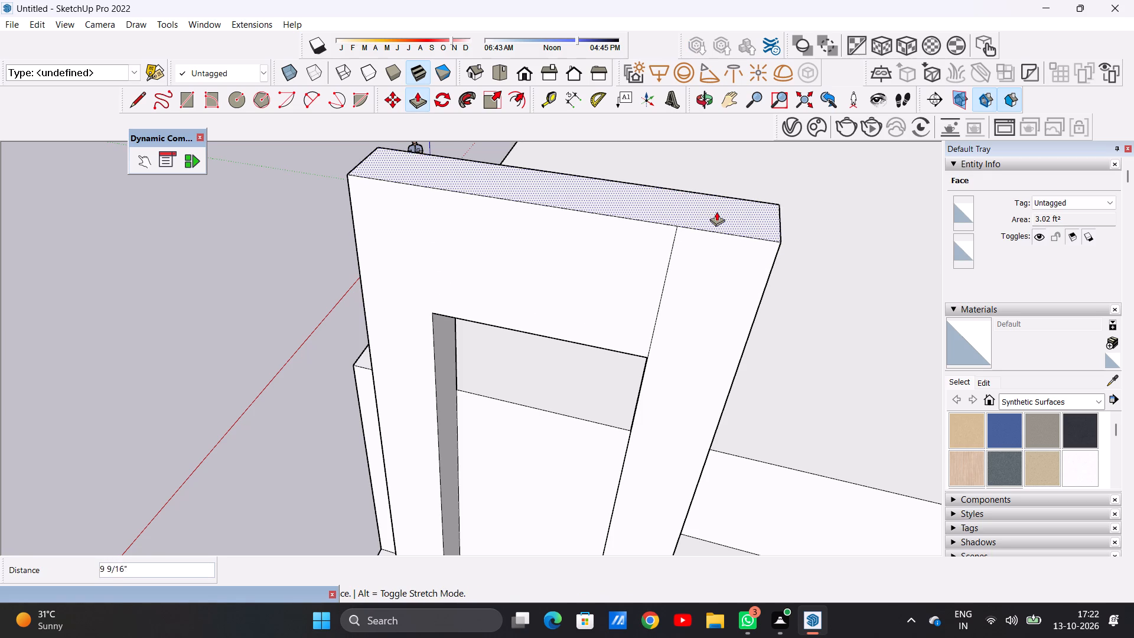
pyautogui.click(721, 203)
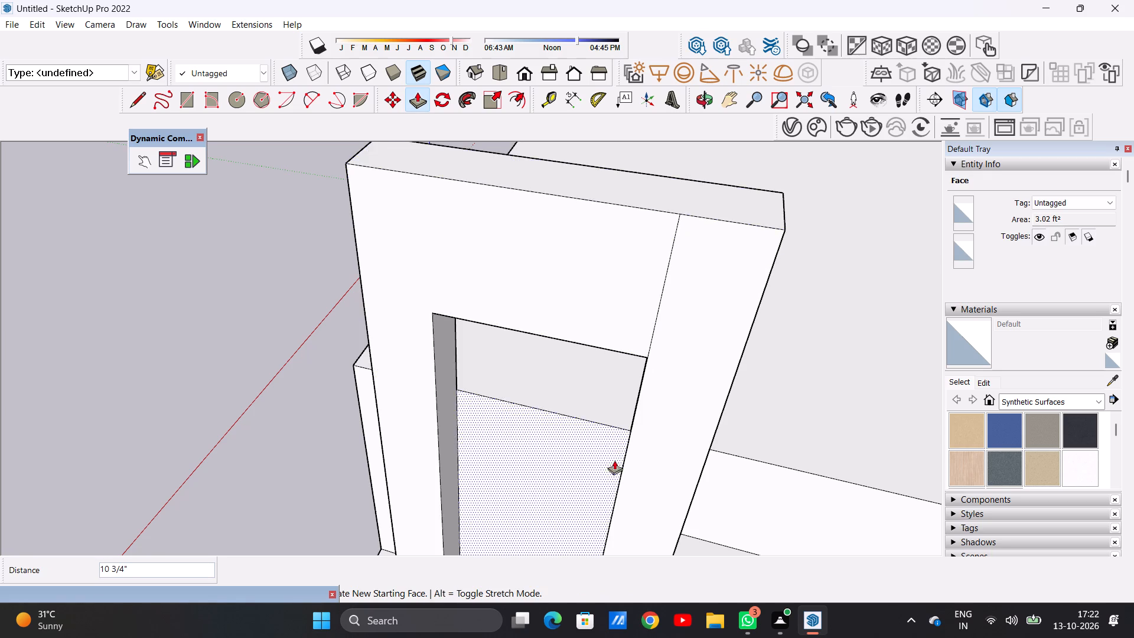
# Push the underside of the beam between the two pillars beside the tall block upward with Push/Pull to make the beam thinner.
pyautogui.moveTo(615, 459); pyautogui.dragTo(600, 183, button='middle')
pyautogui.scroll(4, 478, 301)
pyautogui.click(458, 293)
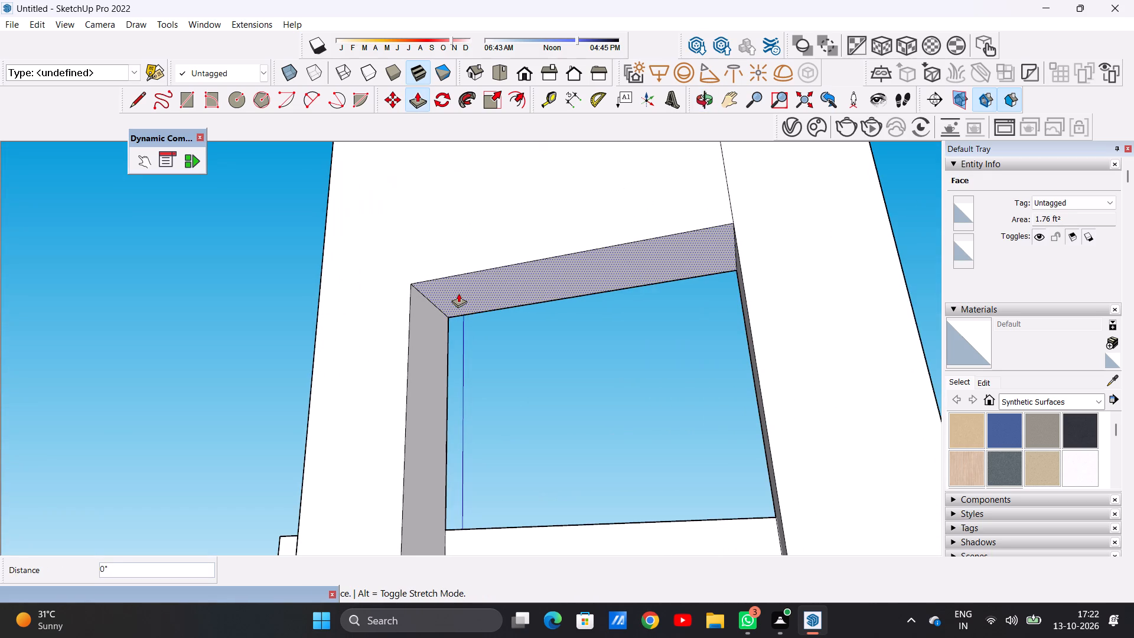
pyautogui.click(471, 188)
pyautogui.press('space')
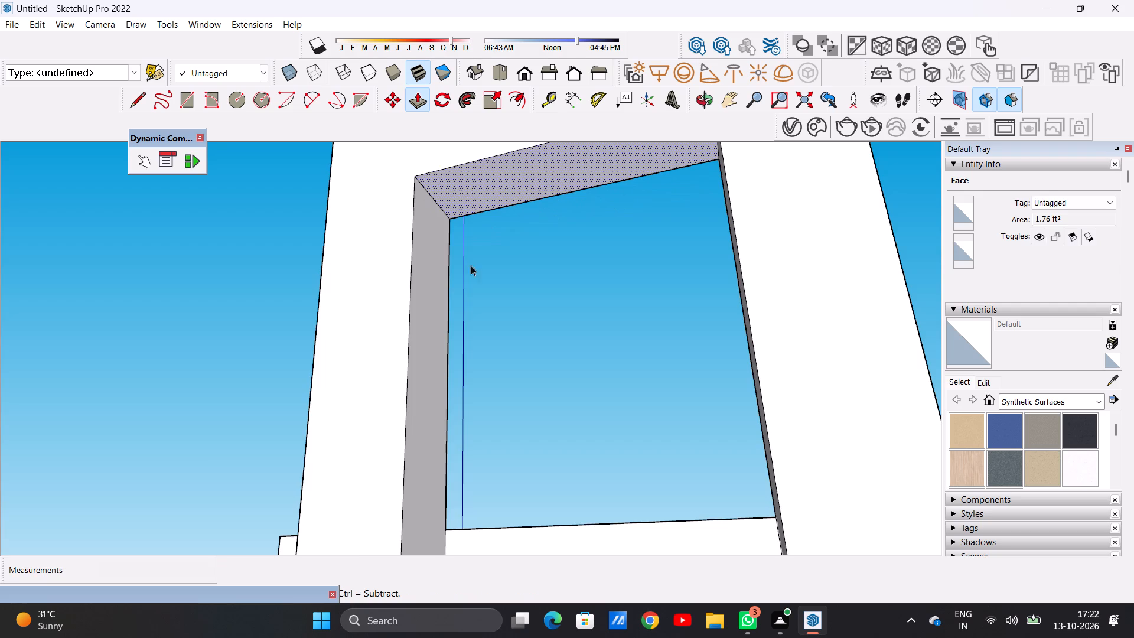
# Erase the vertical seam line between the beam and the rear pillar on the face toward the outer pillar pair.
pyautogui.scroll(-7, 451, 410)
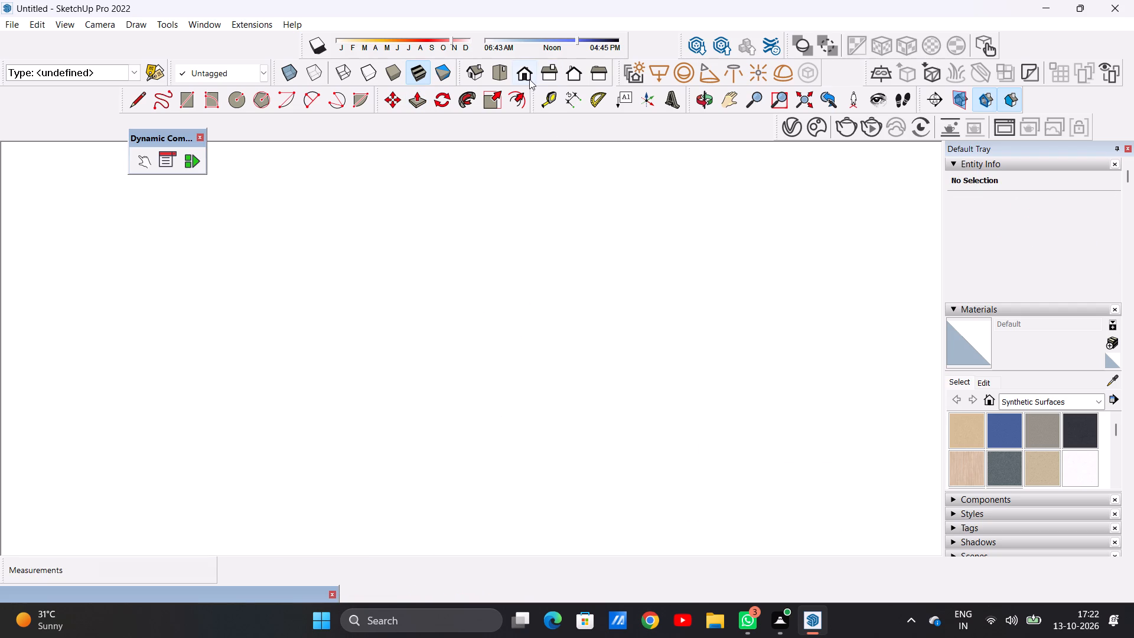
pyautogui.click(529, 79)
pyautogui.scroll(-10, 553, 340)
pyautogui.moveTo(686, 380); pyautogui.dragTo(455, 396, button='middle')
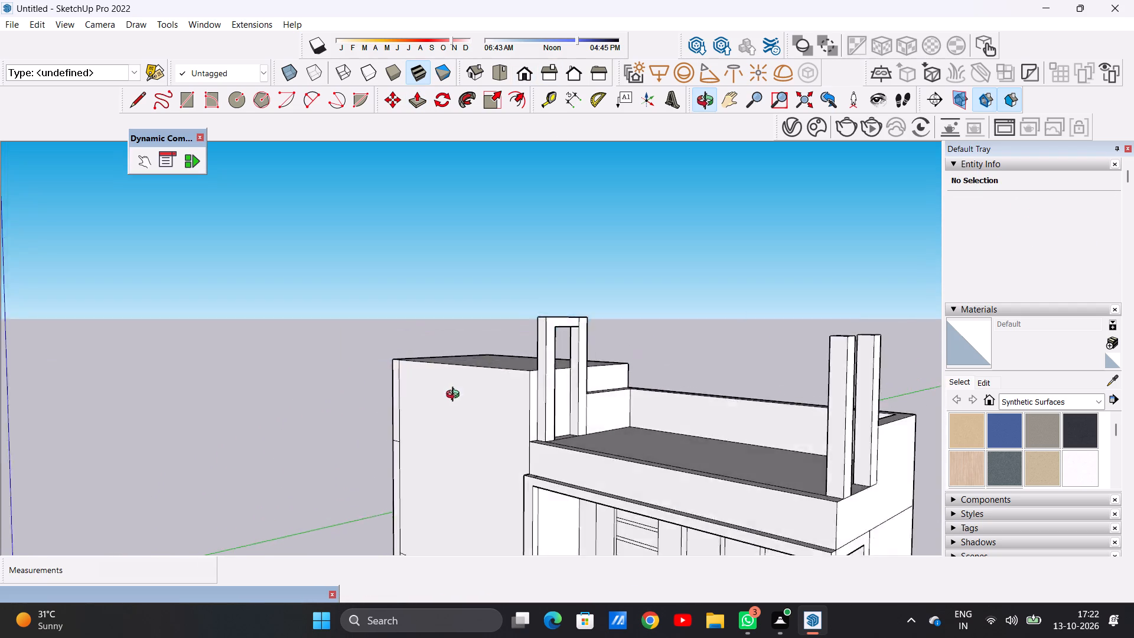
pyautogui.moveTo(455, 396); pyautogui.dragTo(444, 403, button='middle')
pyautogui.scroll(-4, 599, 390)
pyautogui.moveTo(572, 420); pyautogui.dragTo(443, 441, button='middle')
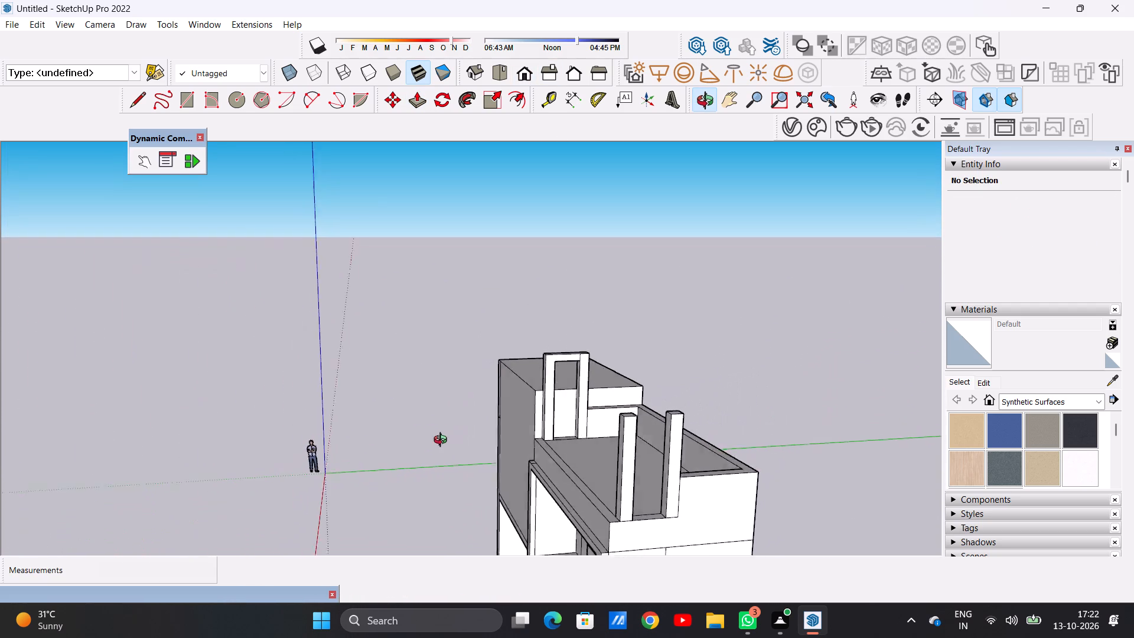
pyautogui.moveTo(443, 441); pyautogui.dragTo(440, 442, button='middle')
pyautogui.scroll(8, 559, 345)
pyautogui.scroll(3, 640, 349)
pyautogui.scroll(-1, 640, 349)
pyautogui.scroll(7, 634, 354)
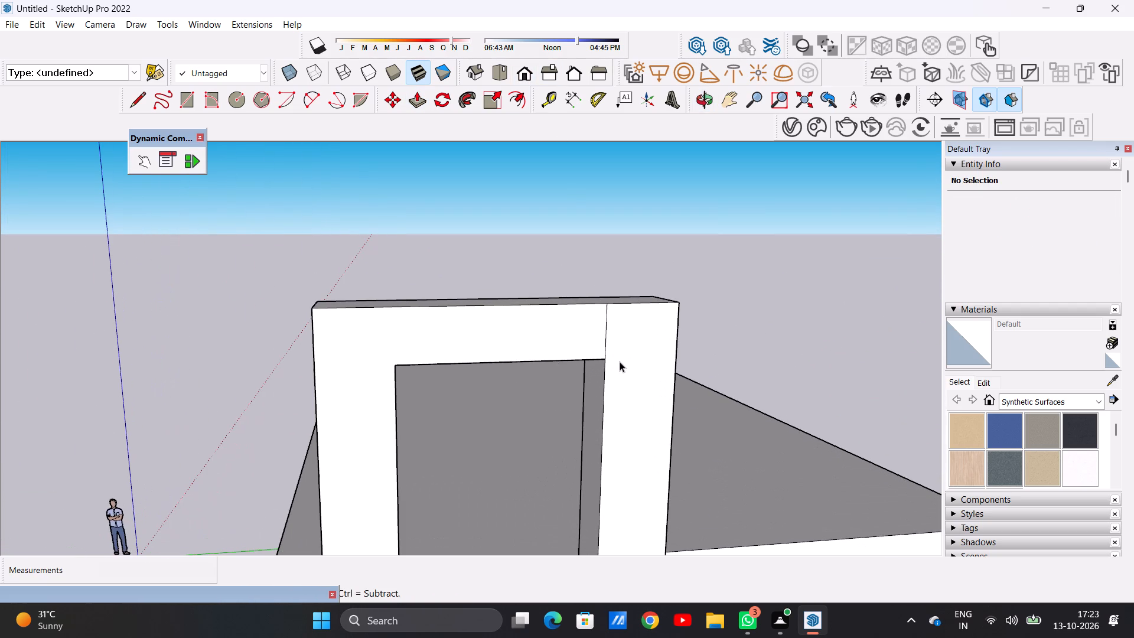
pyautogui.press('e')
pyautogui.moveTo(591, 341); pyautogui.dragTo(598, 338)
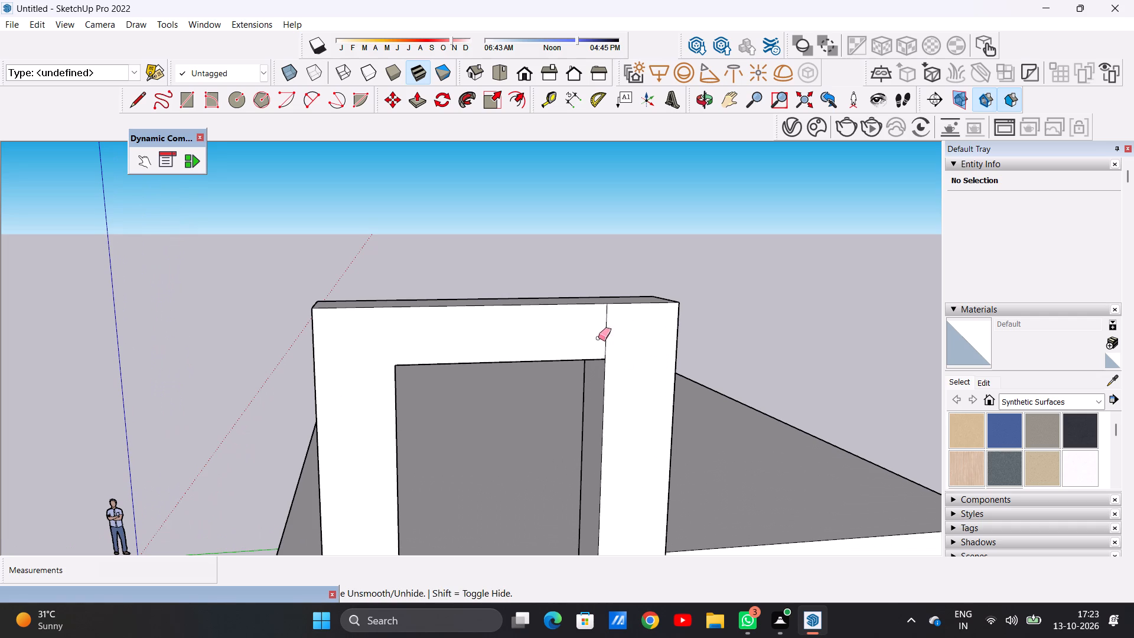
pyautogui.moveTo(598, 338); pyautogui.dragTo(625, 334)
# Draw lines about 10 7/16" long across both pillar faces, level with the beam's underside, to outline the full beam end face.
pyautogui.press('l')
pyautogui.click(607, 363)
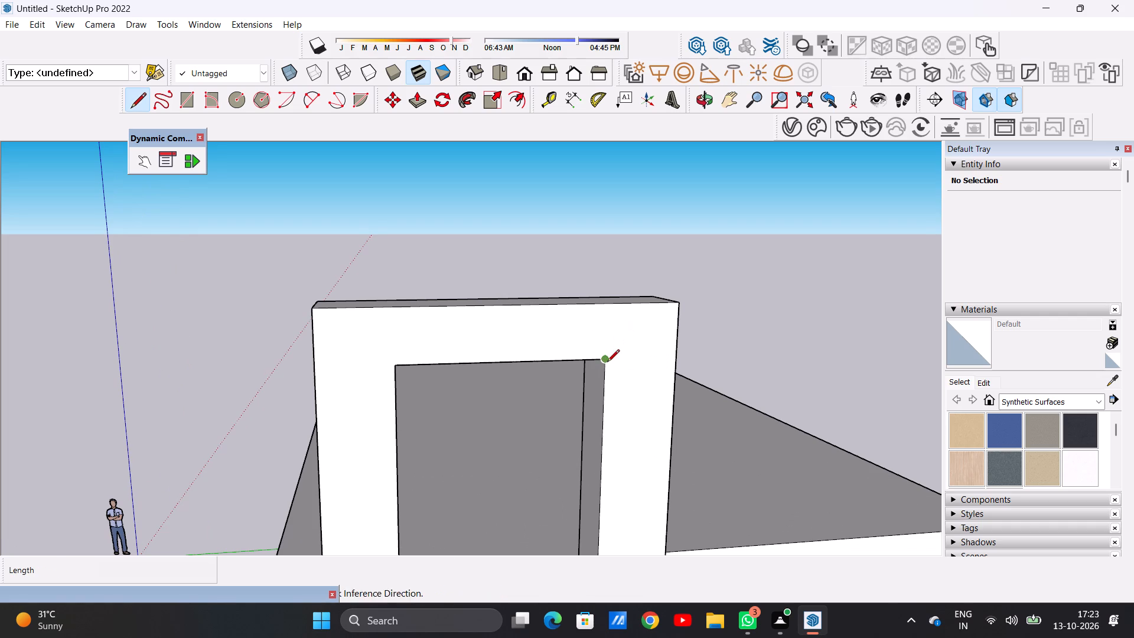
pyautogui.click(680, 356)
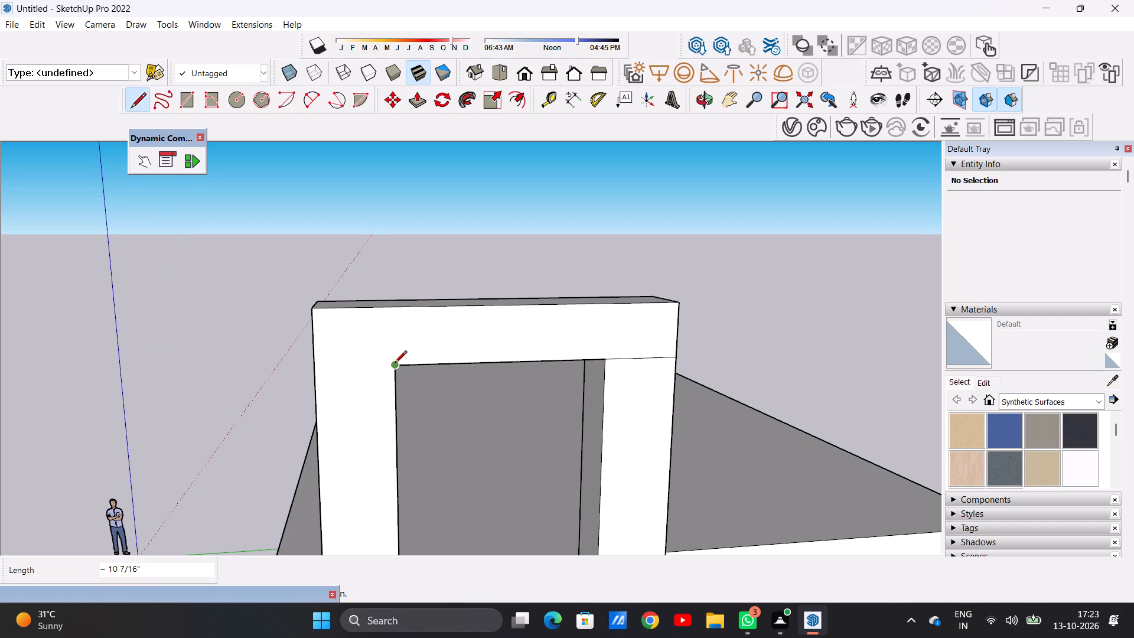
pyautogui.click(392, 366)
pyautogui.click(316, 367)
pyautogui.press('space')
# Push/Pull the outlined beam face about 17' 11 7/16" across the roof to the far side of the outer pillar pair.
pyautogui.write('p')
pyautogui.click(339, 335)
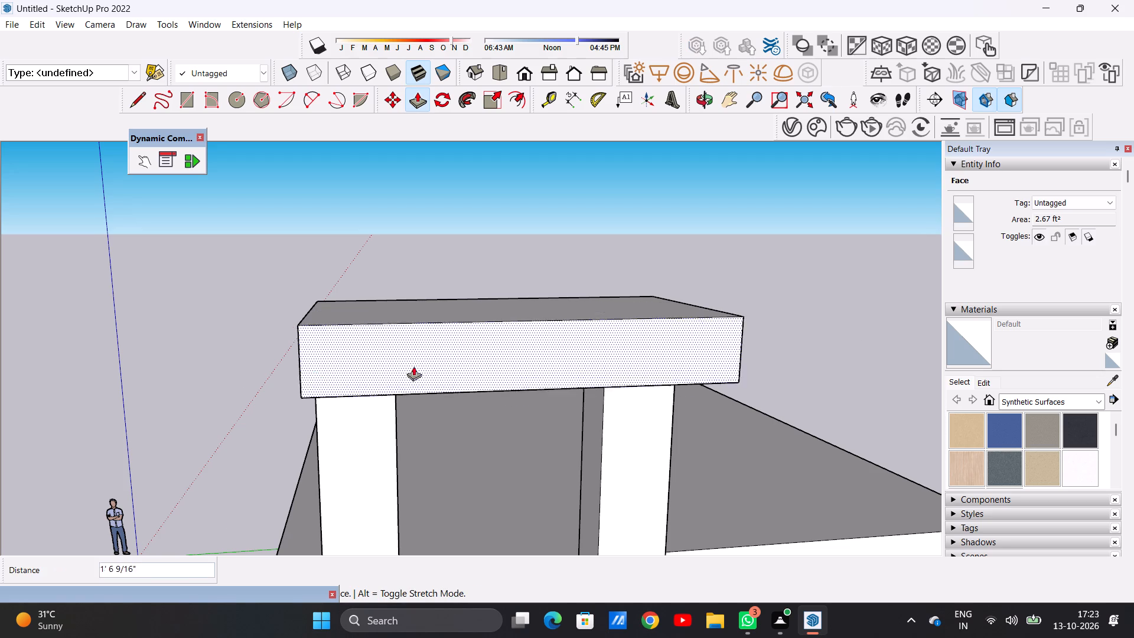
pyautogui.scroll(-5, 504, 385)
pyautogui.scroll(1, 504, 385)
pyautogui.scroll(-20, 527, 367)
pyautogui.scroll(-6, 527, 367)
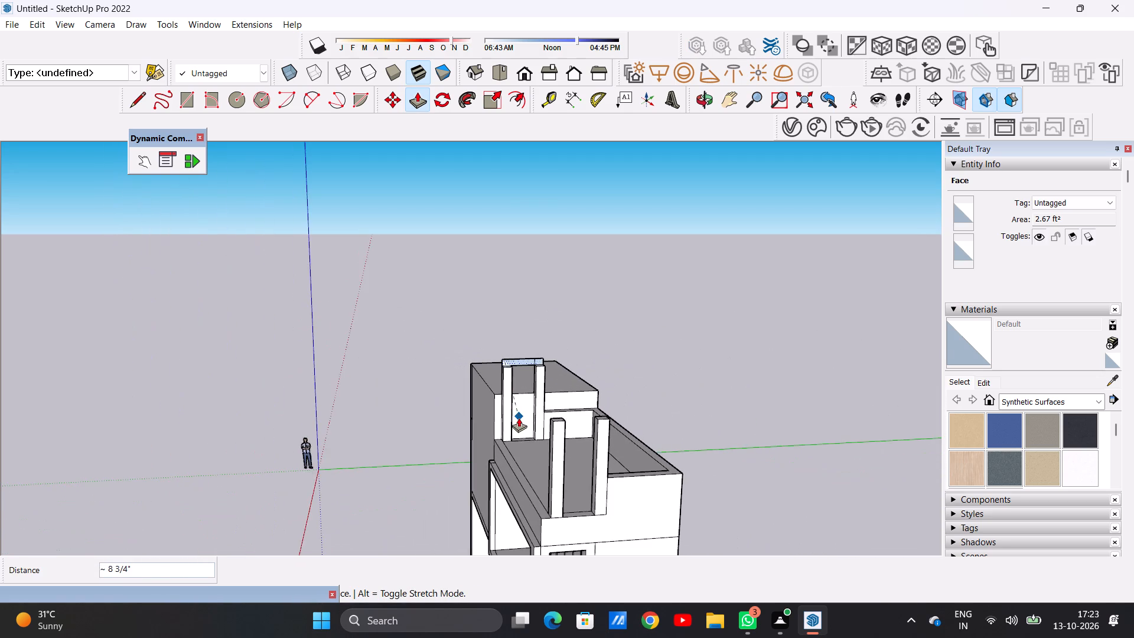
pyautogui.moveTo(519, 418); pyautogui.dragTo(711, 423, button='middle')
pyautogui.scroll(8, 709, 406)
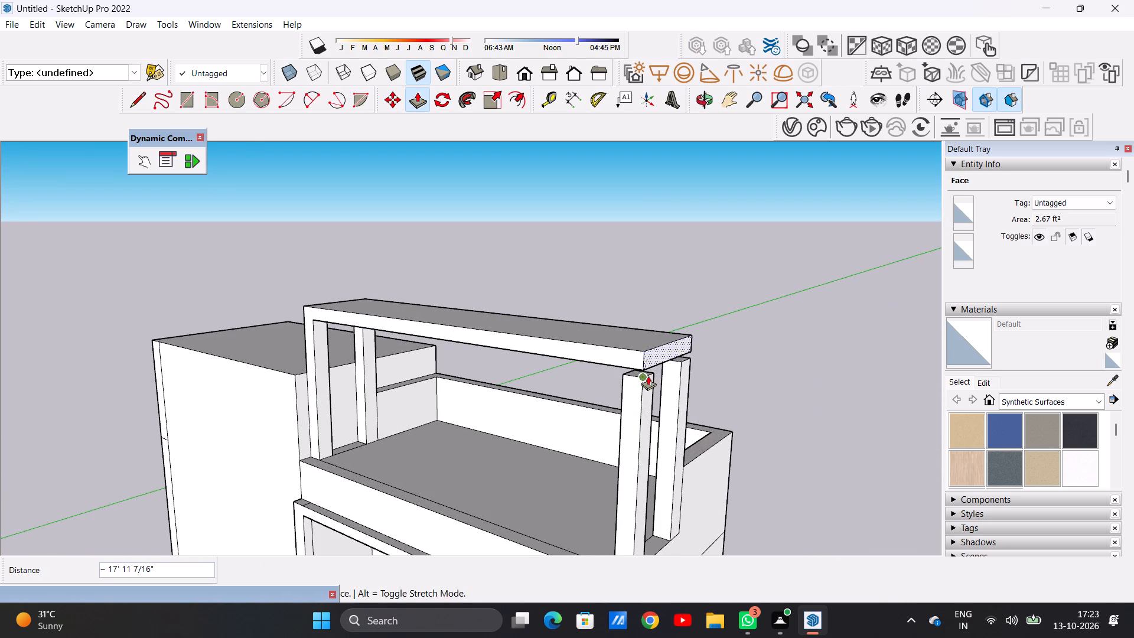
pyautogui.scroll(5, 648, 376)
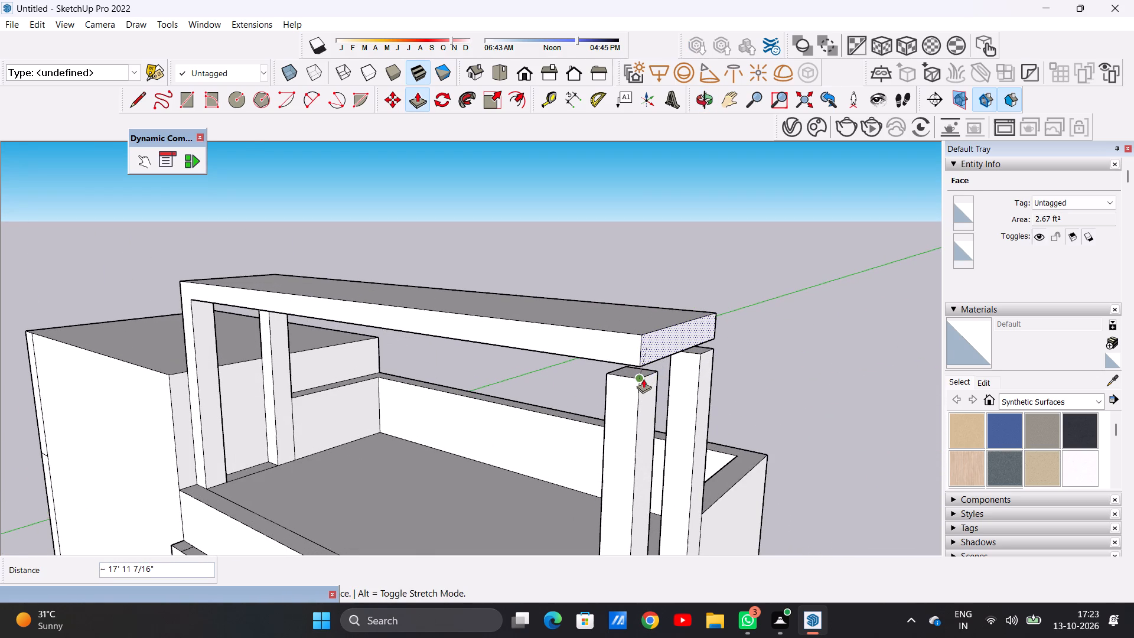
pyautogui.click(643, 379)
pyautogui.press('space')
# Raise the top face of the outer front pillar about 3" with Push/Pull to meet the roof slab's underside.
pyautogui.scroll(-3, 625, 415)
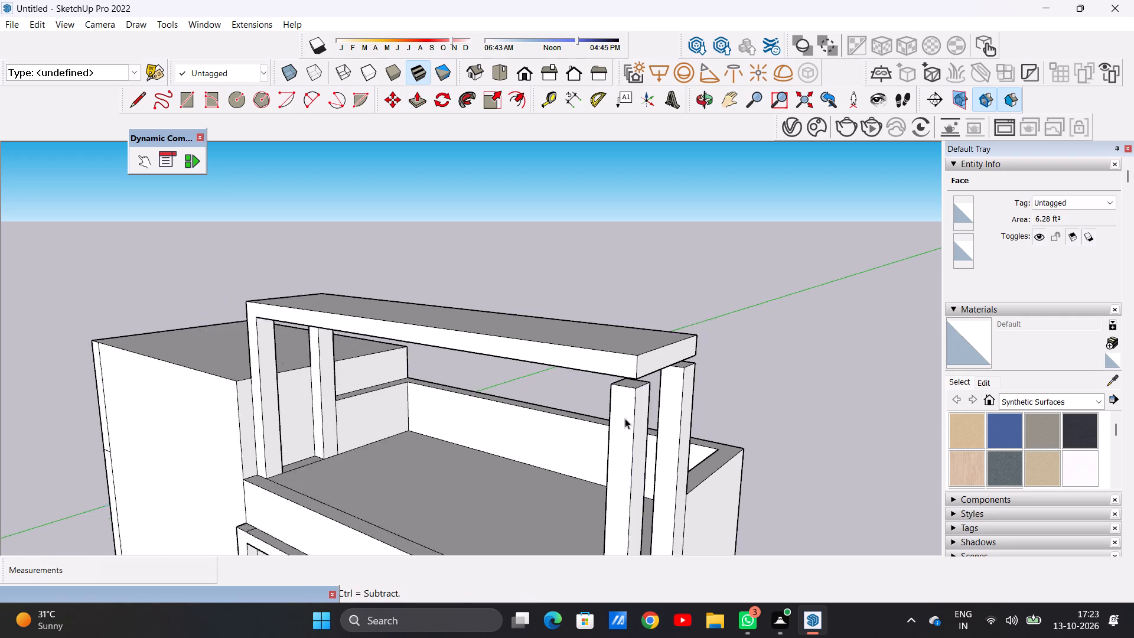
pyautogui.scroll(-11, 625, 418)
pyautogui.moveTo(517, 415); pyautogui.dragTo(427, 347, button='middle')
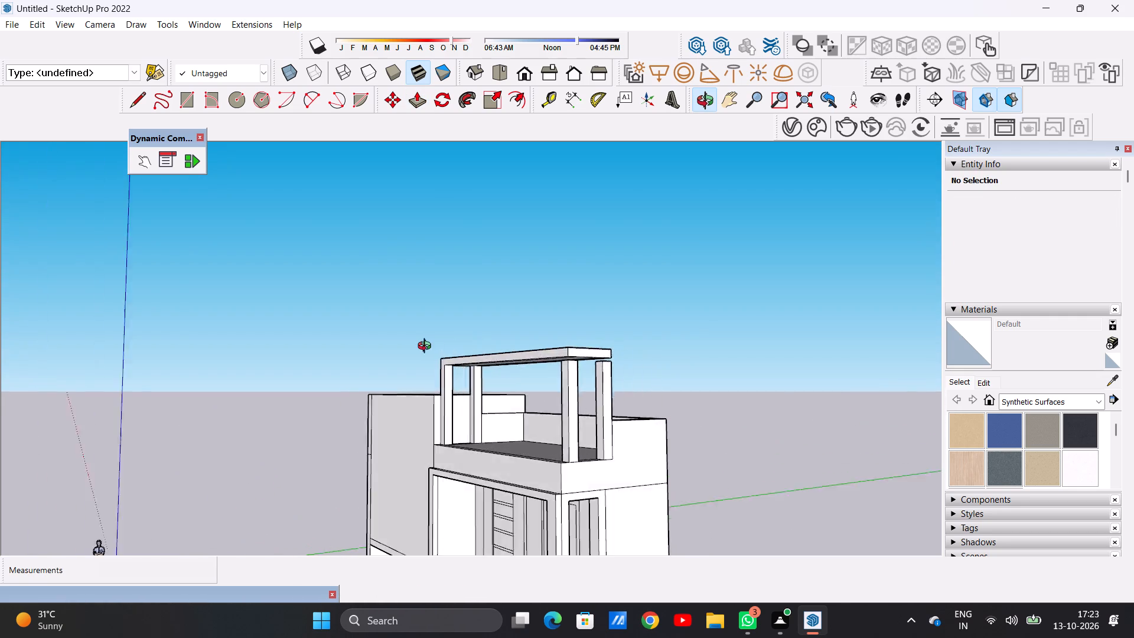
pyautogui.moveTo(427, 347); pyautogui.dragTo(304, 317, button='middle')
pyautogui.scroll(12, 453, 328)
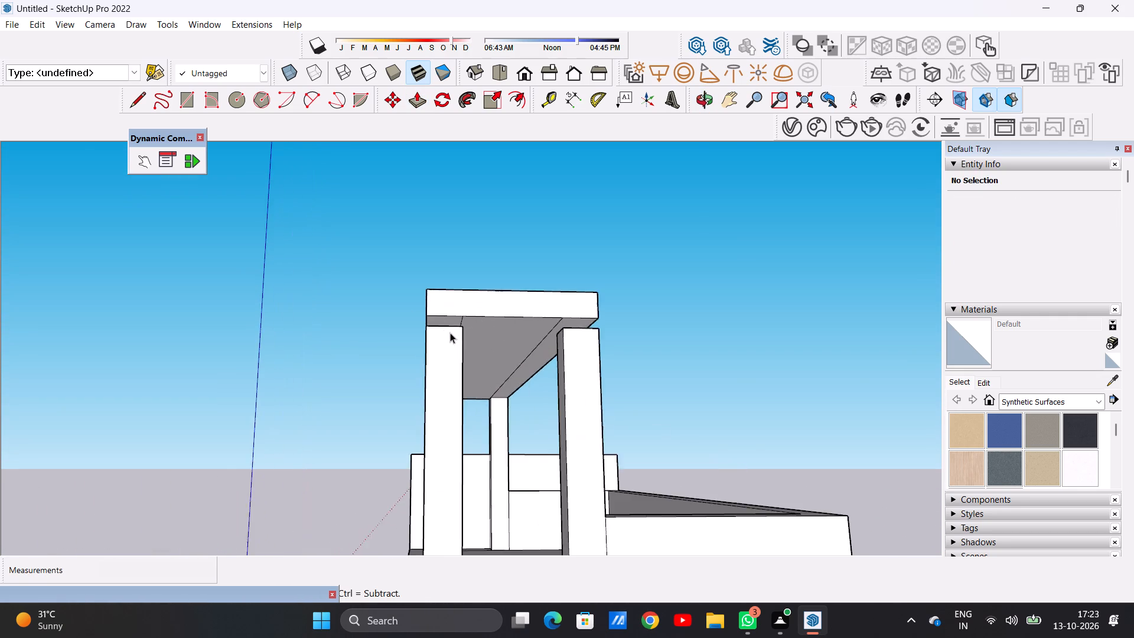
pyautogui.scroll(5, 450, 333)
pyautogui.scroll(-1, 433, 339)
pyautogui.moveTo(433, 337); pyautogui.dragTo(539, 409, button='middle')
pyautogui.moveTo(509, 364); pyautogui.dragTo(469, 339, button='middle')
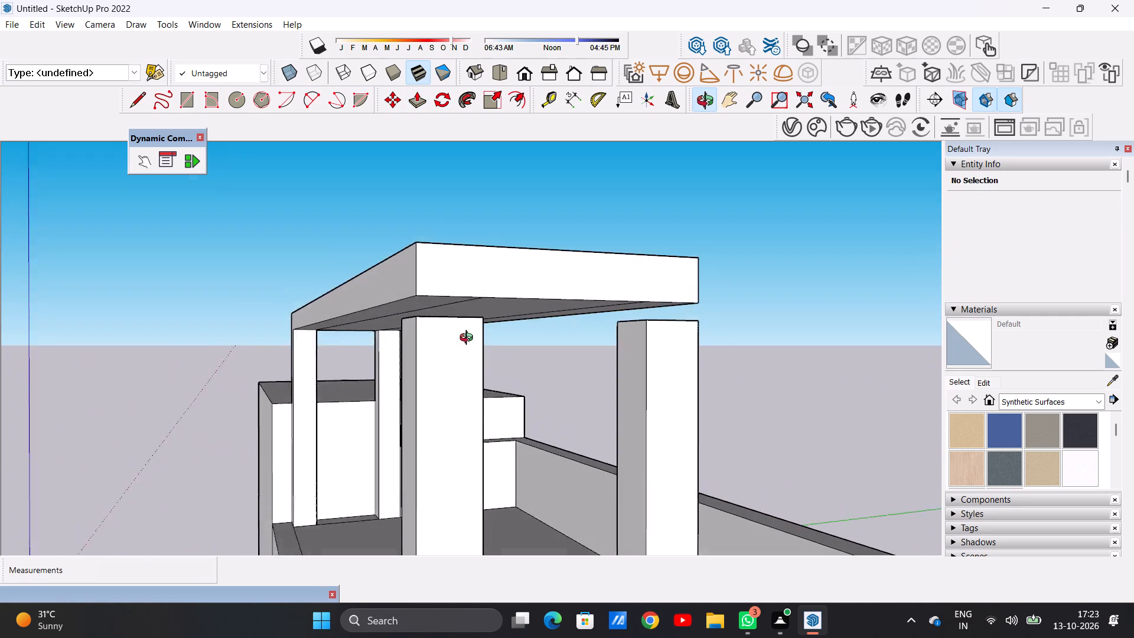
pyautogui.moveTo(469, 339); pyautogui.dragTo(464, 337, button='middle')
pyautogui.scroll(4, 447, 310)
pyautogui.moveTo(447, 310); pyautogui.dragTo(451, 345, button='middle')
pyautogui.press('p')
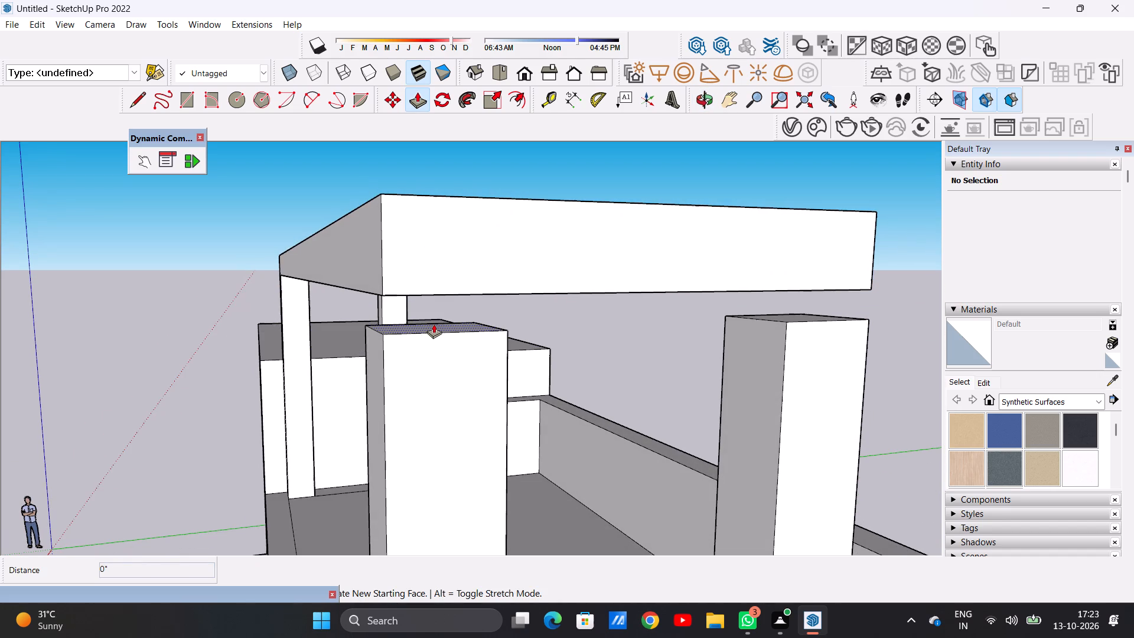
pyautogui.click(434, 324)
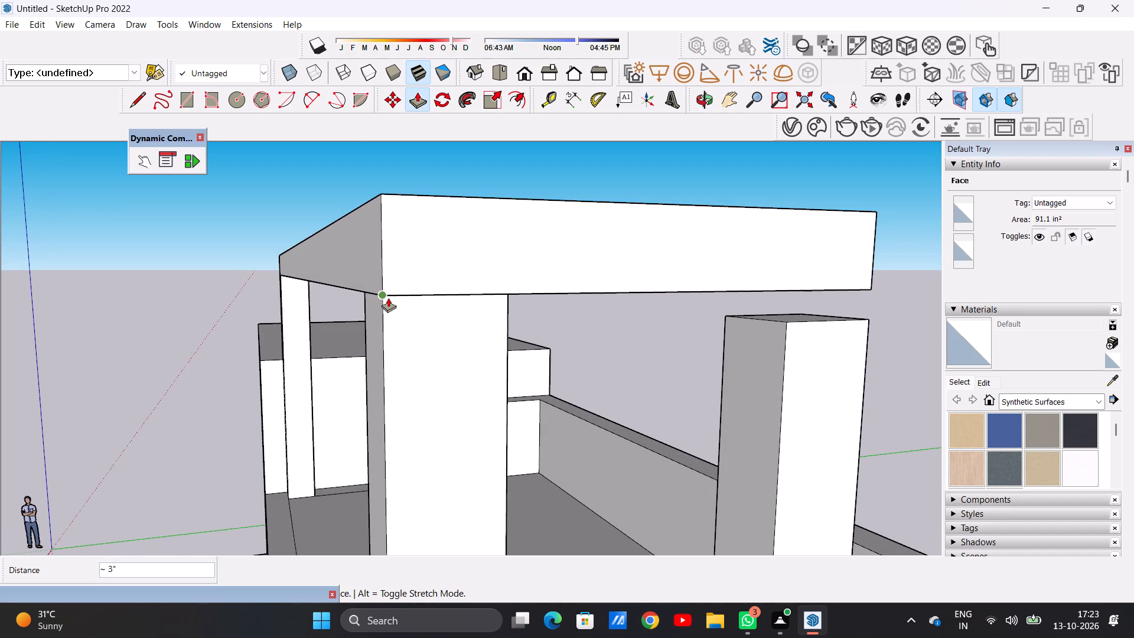
pyautogui.click(387, 298)
# Raise the top face of the outer rear pillar about 3" with Push/Pull to meet the roof slab's underside.
pyautogui.scroll(-11, 499, 381)
pyautogui.moveTo(625, 362); pyautogui.dragTo(582, 379, button='middle')
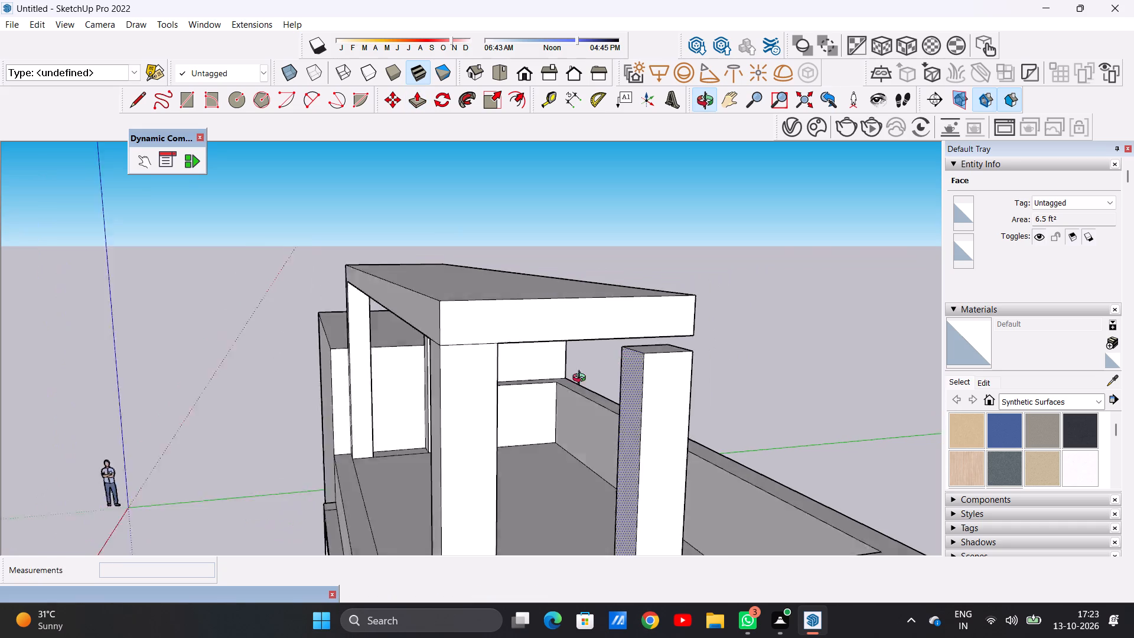
pyautogui.moveTo(582, 379); pyautogui.dragTo(550, 382, button='middle')
pyautogui.scroll(11, 666, 346)
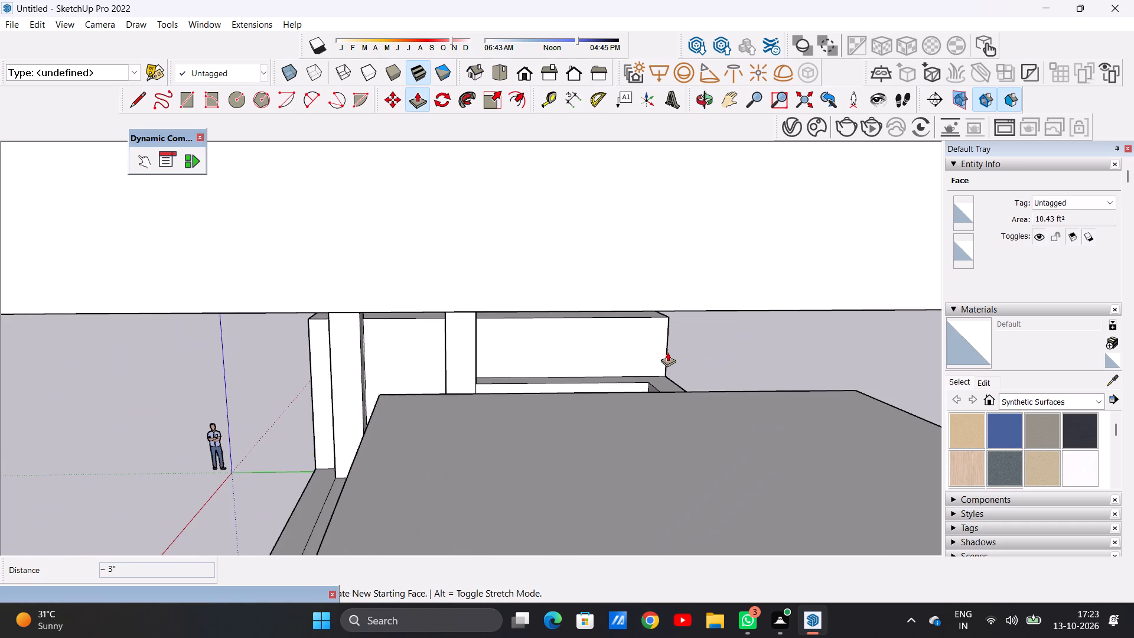
pyautogui.scroll(-3, 669, 359)
pyautogui.click(666, 473)
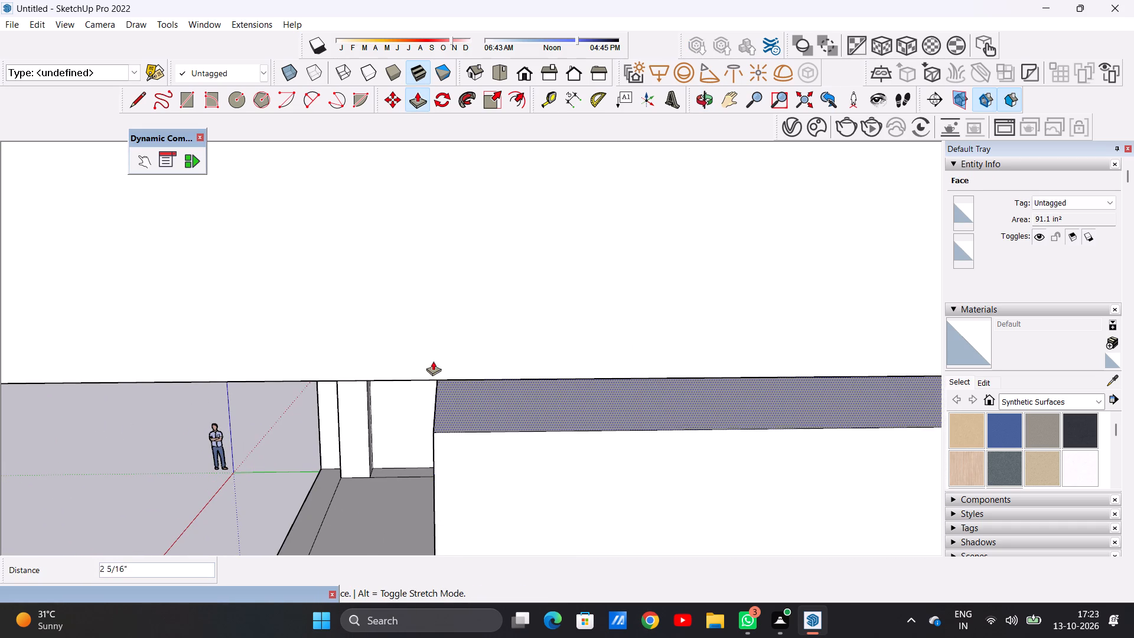
pyautogui.scroll(-2, 636, 387)
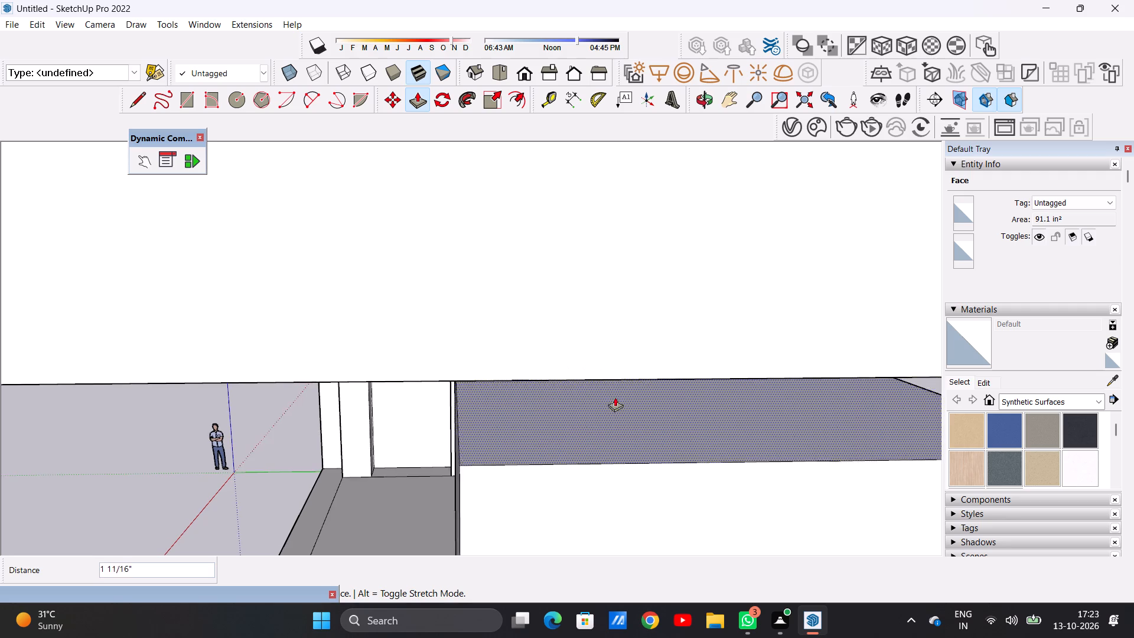
pyautogui.scroll(-8, 615, 397)
pyautogui.scroll(1, 561, 401)
pyautogui.scroll(-4, 556, 398)
pyautogui.scroll(2, 750, 401)
pyautogui.scroll(-1, 745, 399)
pyautogui.scroll(1, 744, 398)
pyautogui.scroll(-2, 708, 396)
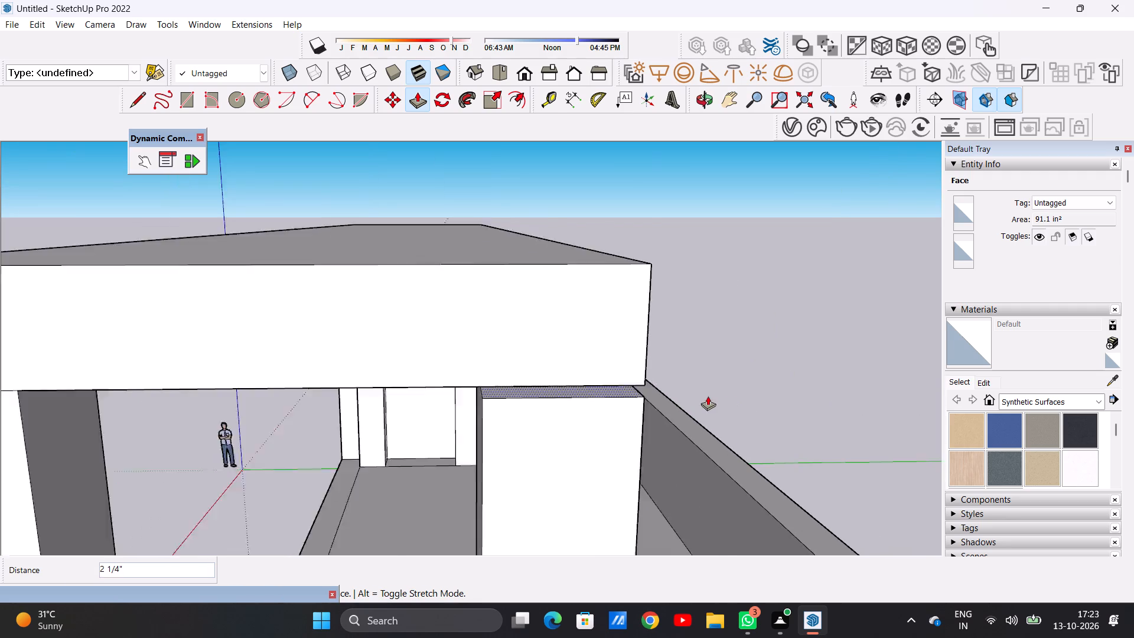
pyautogui.scroll(-2, 708, 396)
pyautogui.click(687, 389)
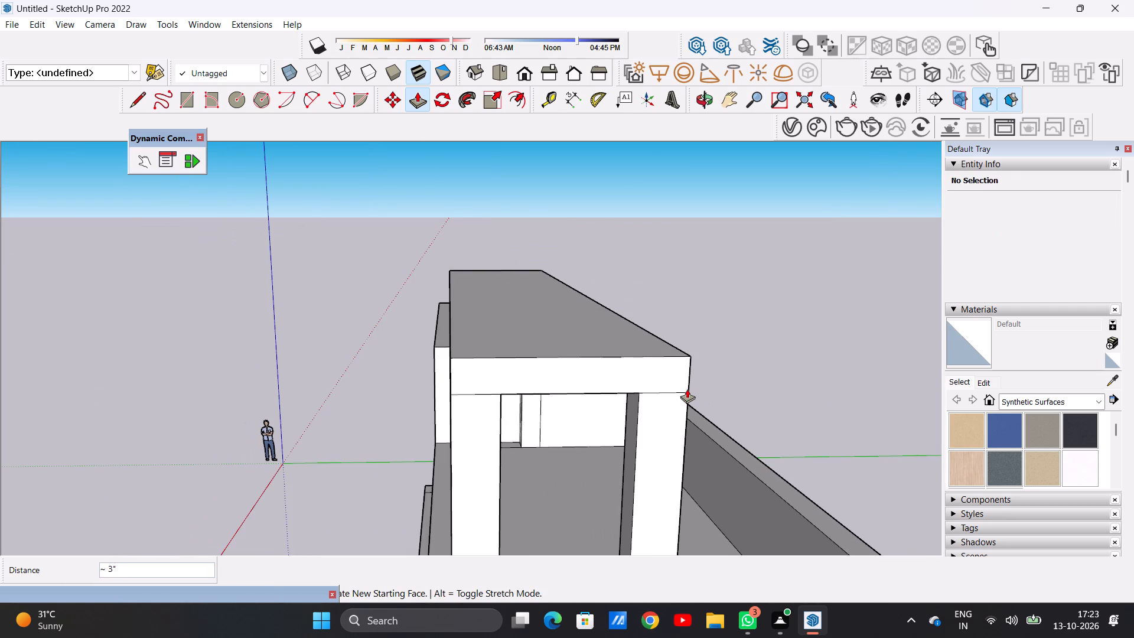
pyautogui.press('space')
# Examine the roof frame, its slab and the pillar joints from the front, the outer side and underneath.
pyautogui.moveTo(542, 400); pyautogui.dragTo(650, 400, button='middle')
pyautogui.scroll(-6, 638, 400)
pyautogui.scroll(3, 661, 420)
pyautogui.scroll(-1, 661, 420)
pyautogui.scroll(3, 661, 420)
pyautogui.scroll(-1, 642, 392)
pyautogui.scroll(1, 642, 392)
pyautogui.scroll(-1, 642, 392)
pyautogui.scroll(7, 642, 392)
pyautogui.scroll(-8, 647, 383)
pyautogui.moveTo(598, 427); pyautogui.dragTo(694, 422, button='middle')
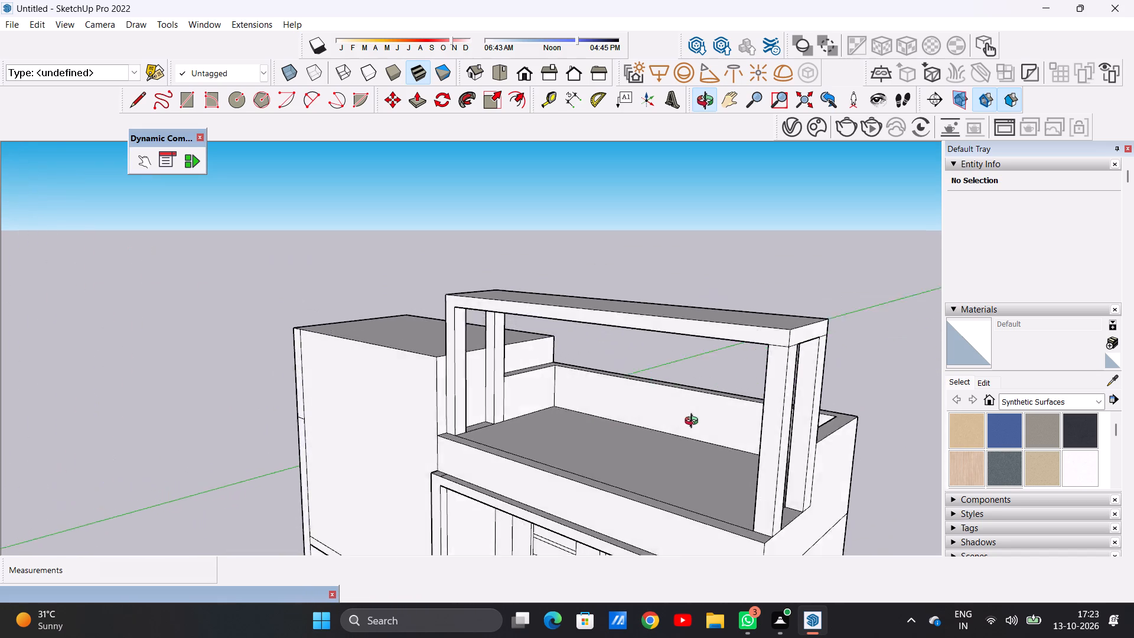
pyautogui.moveTo(694, 422); pyautogui.dragTo(797, 405, button='middle')
pyautogui.scroll(-6, 621, 408)
pyautogui.moveTo(690, 411); pyautogui.dragTo(761, 406, button='middle')
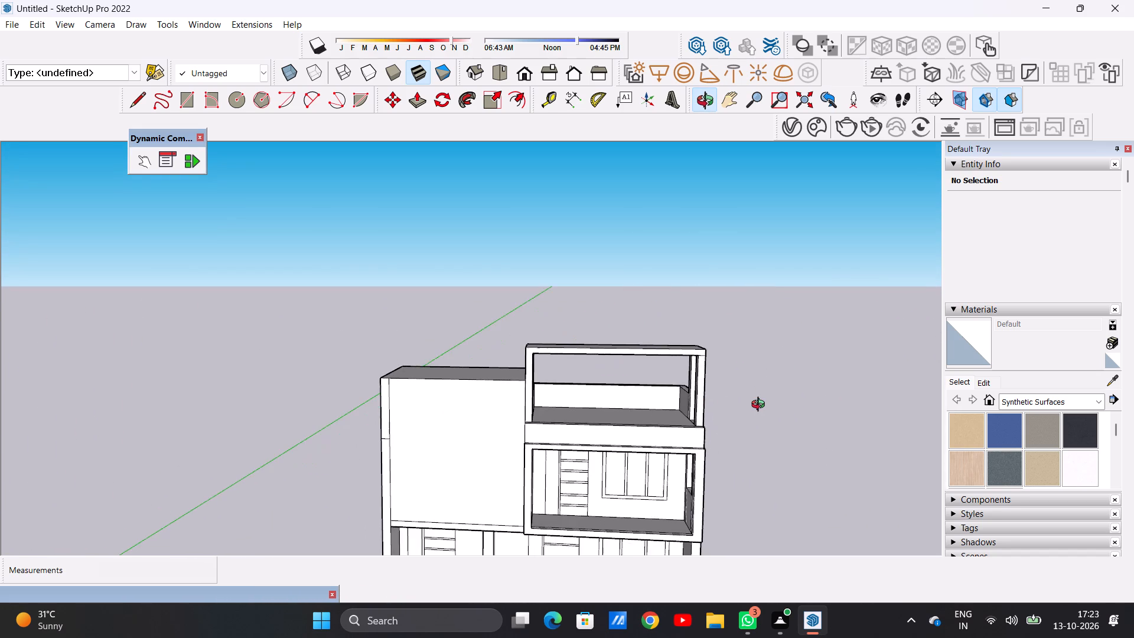
pyautogui.moveTo(761, 406); pyautogui.dragTo(755, 377, button='middle')
pyautogui.scroll(1, 669, 385)
pyautogui.scroll(-1, 669, 385)
pyautogui.scroll(3, 669, 385)
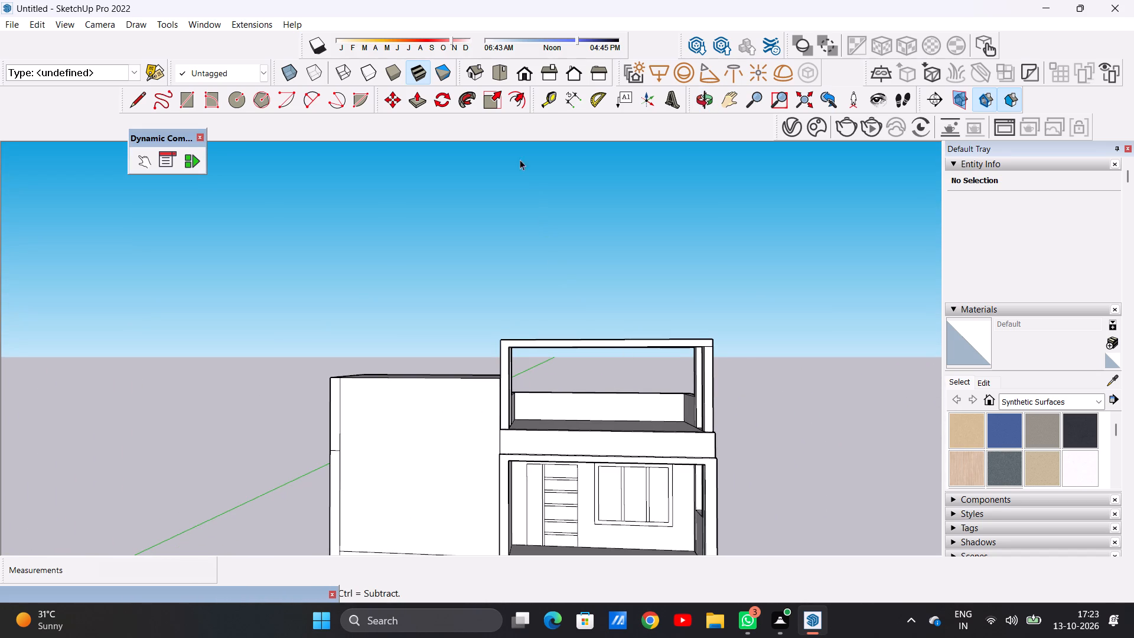
pyautogui.click(521, 68)
pyautogui.scroll(-5, 590, 383)
pyautogui.moveTo(605, 362); pyautogui.dragTo(576, 418, button='middle')
pyautogui.scroll(13, 624, 311)
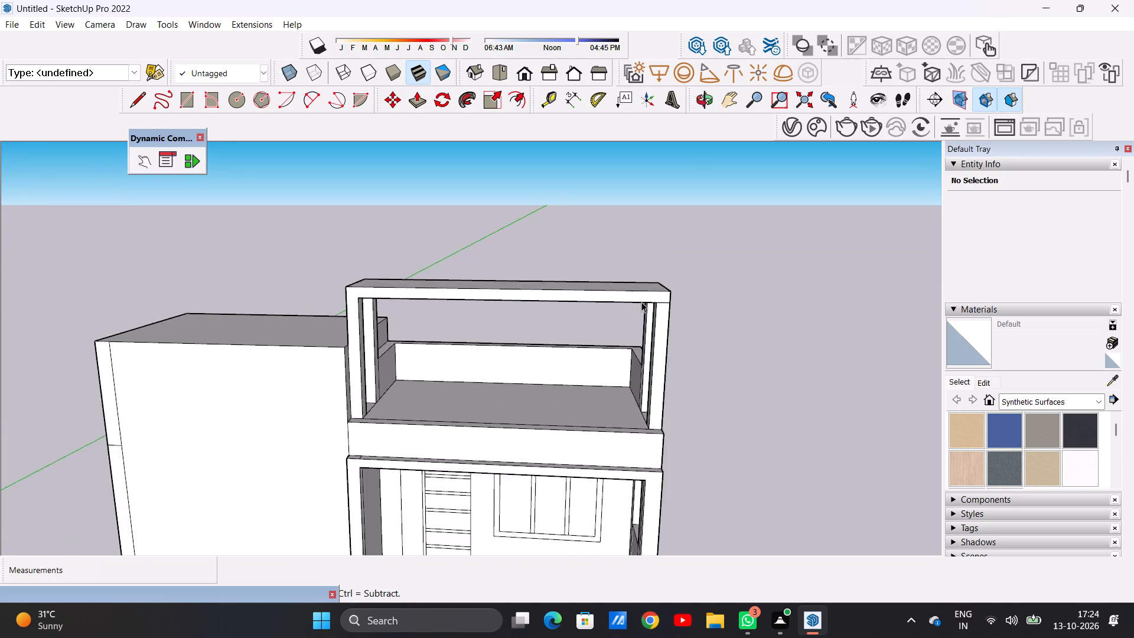
pyautogui.scroll(5, 641, 302)
pyautogui.moveTo(696, 346); pyautogui.dragTo(698, 302, button='middle')
pyautogui.scroll(1, 698, 302)
pyautogui.scroll(-4, 664, 357)
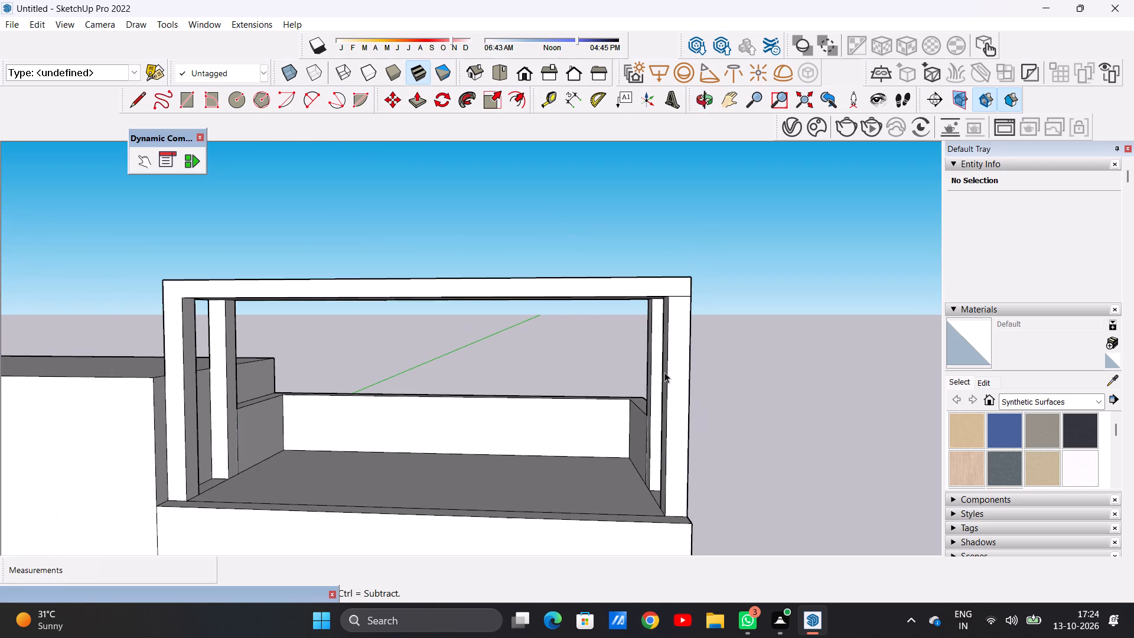
pyautogui.moveTo(664, 373); pyautogui.dragTo(363, 371, button='middle')
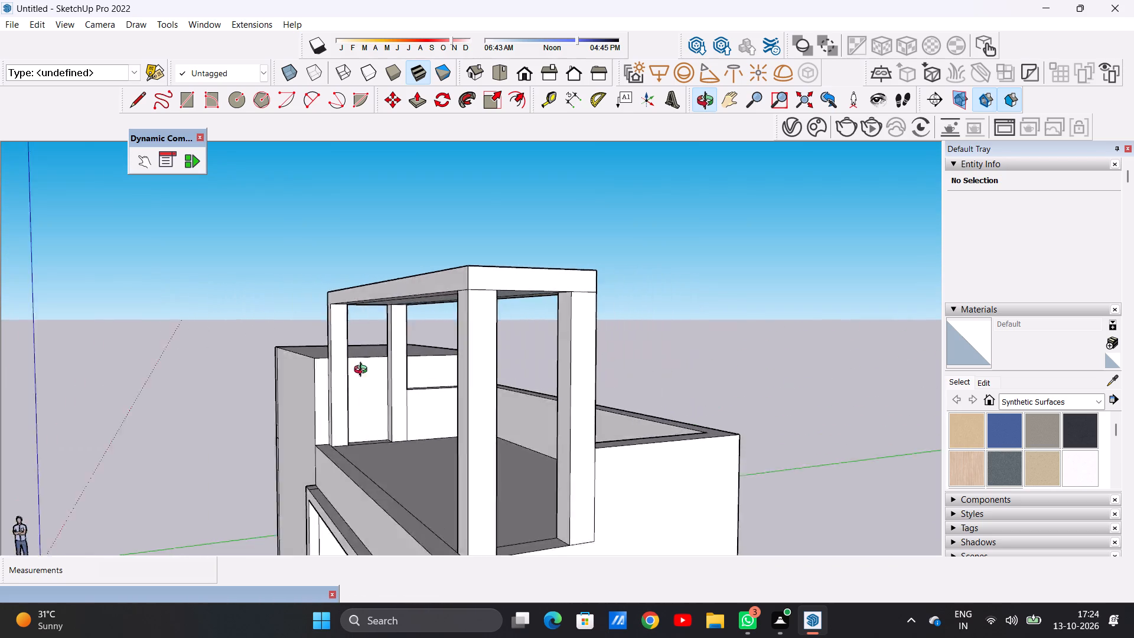
pyautogui.moveTo(363, 371); pyautogui.dragTo(609, 419, button='middle')
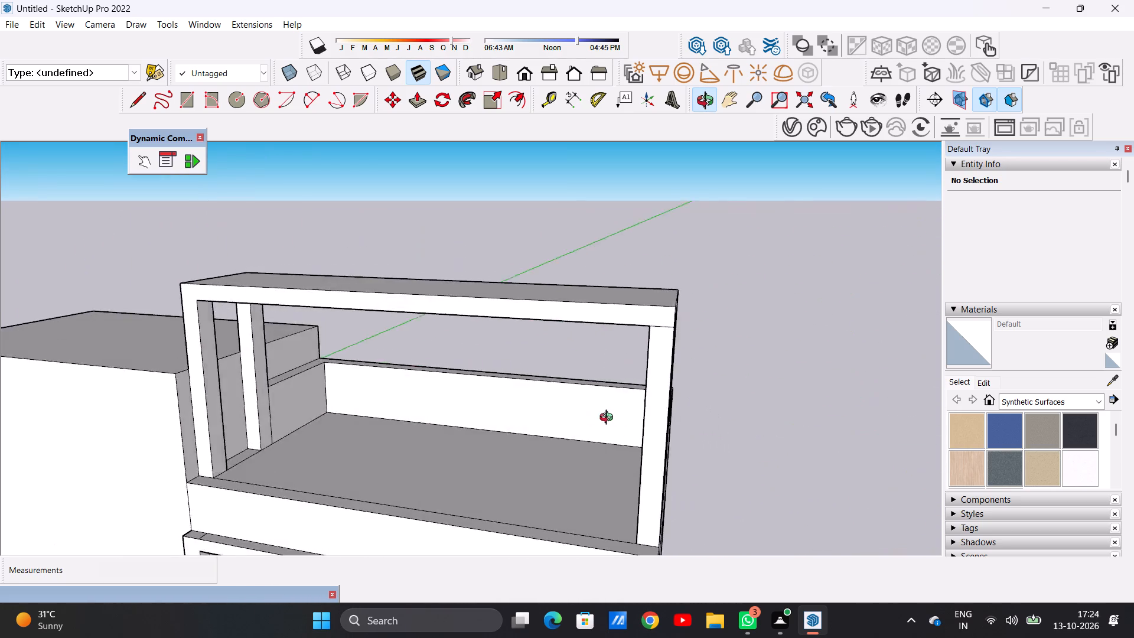
pyautogui.moveTo(609, 419); pyautogui.dragTo(630, 310, button='middle')
pyautogui.scroll(16, 677, 243)
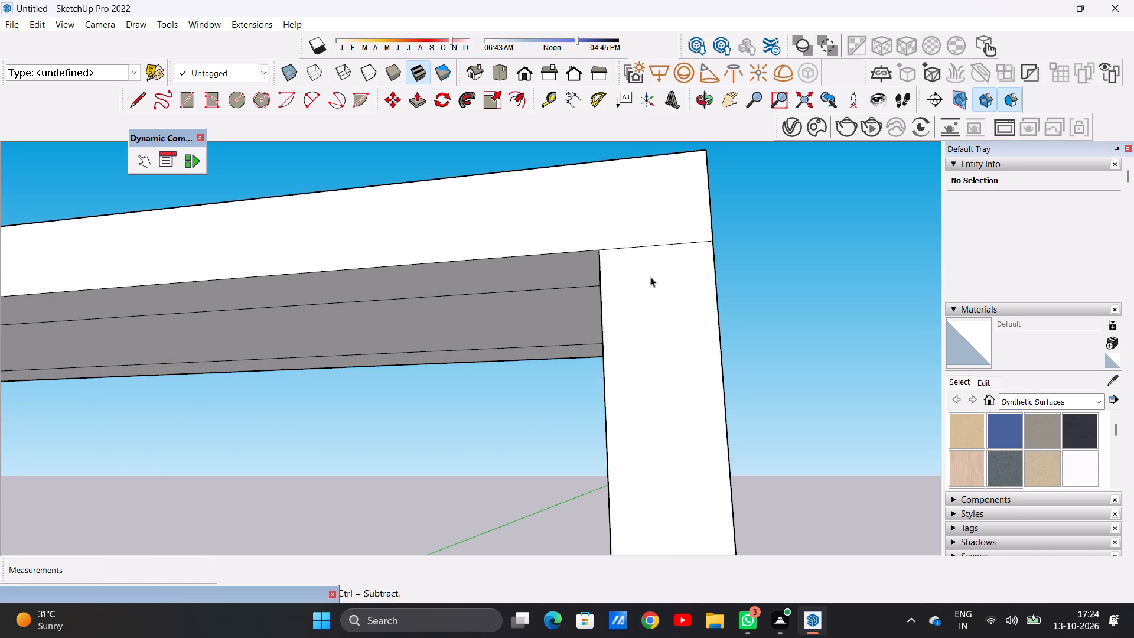
pyautogui.moveTo(595, 308); pyautogui.dragTo(783, 230, button='middle')
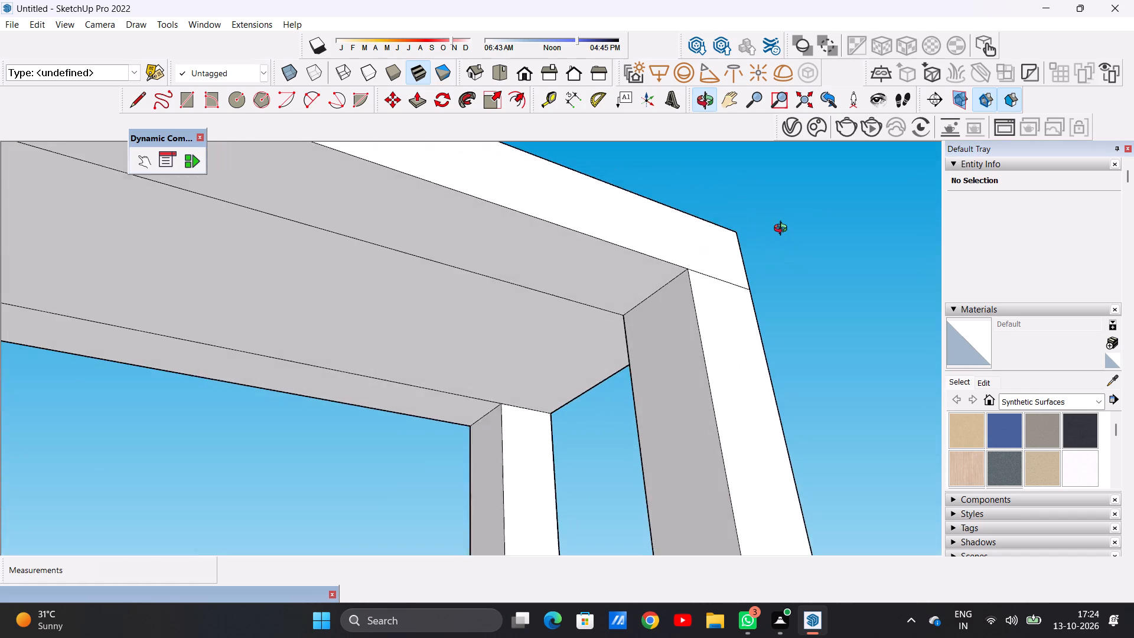
# Erase the two seam lines between the slab's end face and the outer front and rear pillars.
pyautogui.moveTo(783, 230); pyautogui.dragTo(661, 337, button='middle')
pyautogui.scroll(-7, 661, 338)
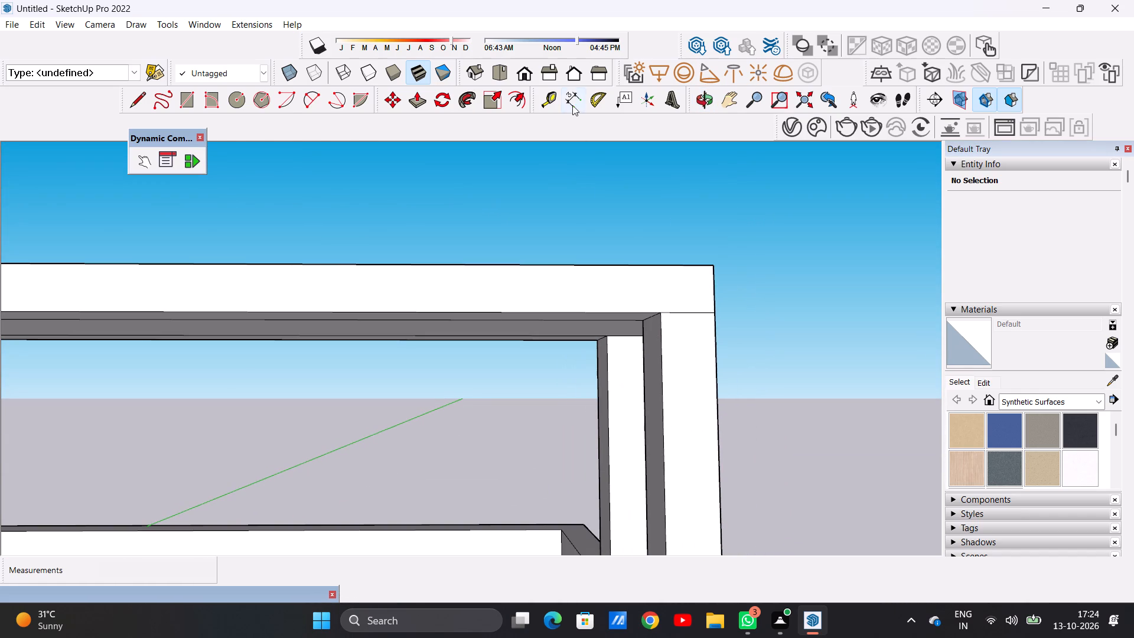
pyautogui.click(515, 75)
pyautogui.scroll(-8, 695, 374)
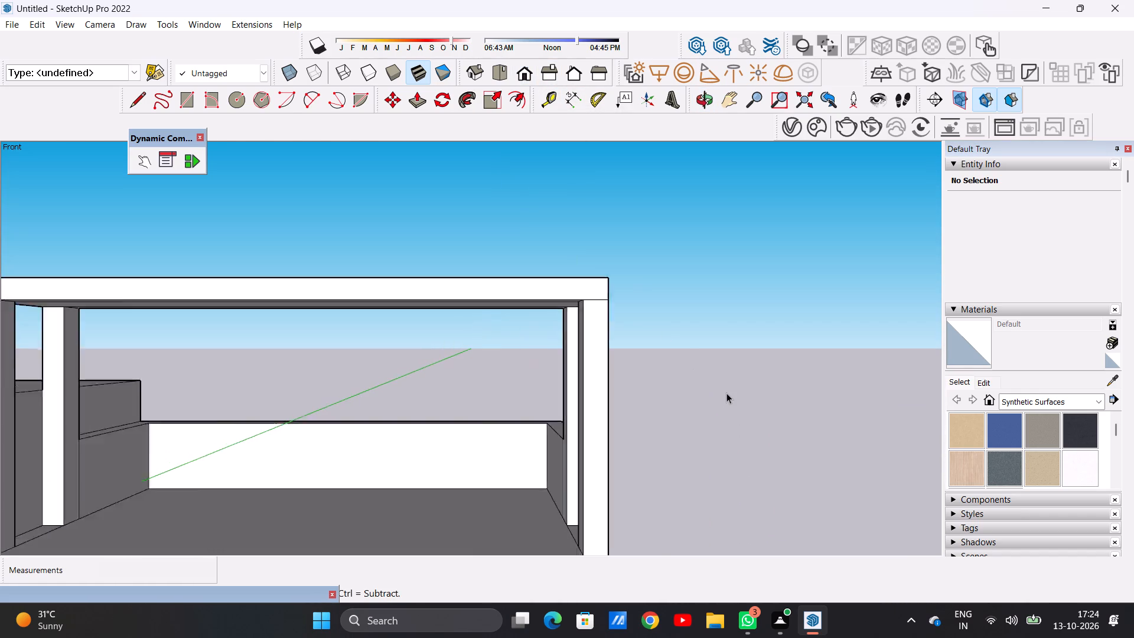
pyautogui.scroll(-6, 726, 393)
pyautogui.scroll(1, 726, 393)
pyautogui.scroll(-11, 726, 393)
pyautogui.moveTo(666, 414); pyautogui.dragTo(647, 476, button='middle')
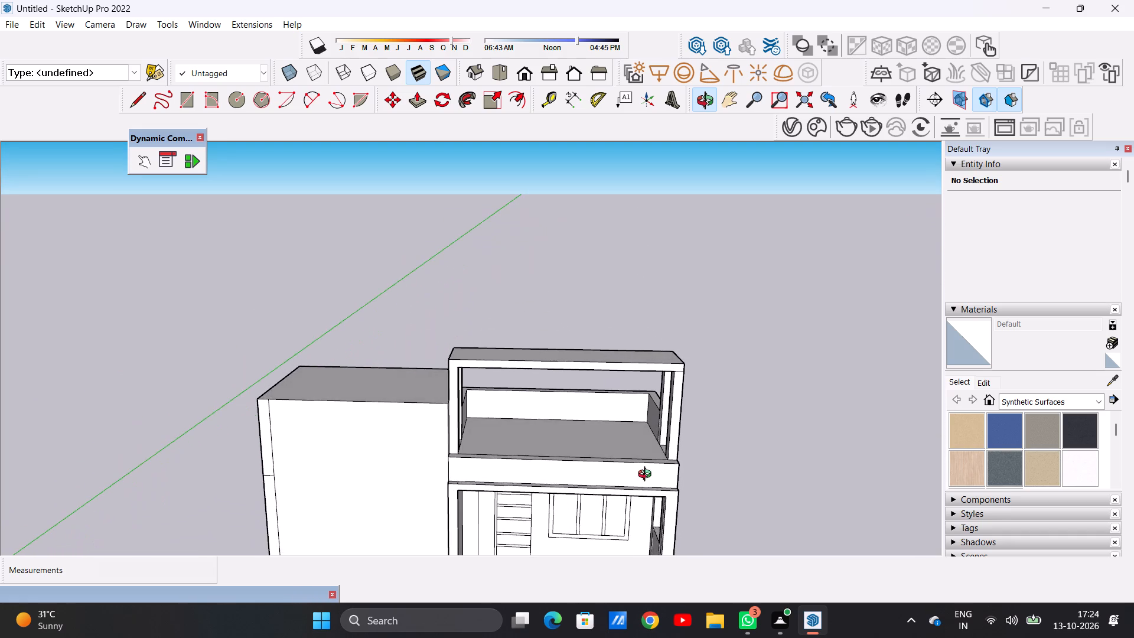
pyautogui.moveTo(647, 476); pyautogui.dragTo(282, 461, button='middle')
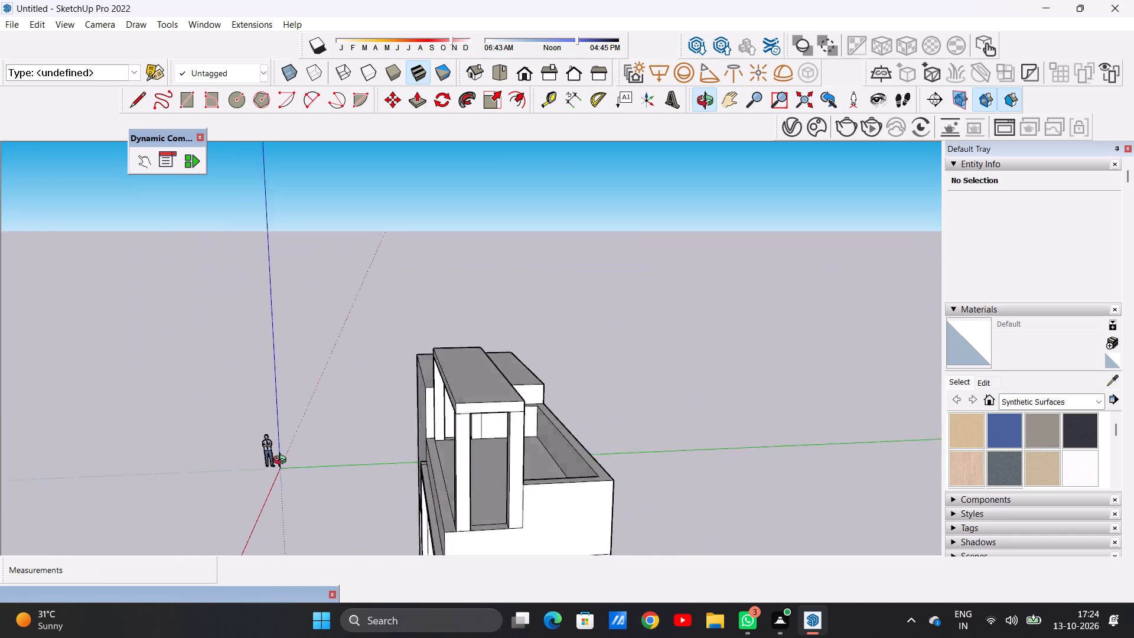
pyautogui.moveTo(282, 461); pyautogui.dragTo(278, 464, button='middle')
pyautogui.scroll(6, 477, 431)
pyautogui.scroll(5, 410, 393)
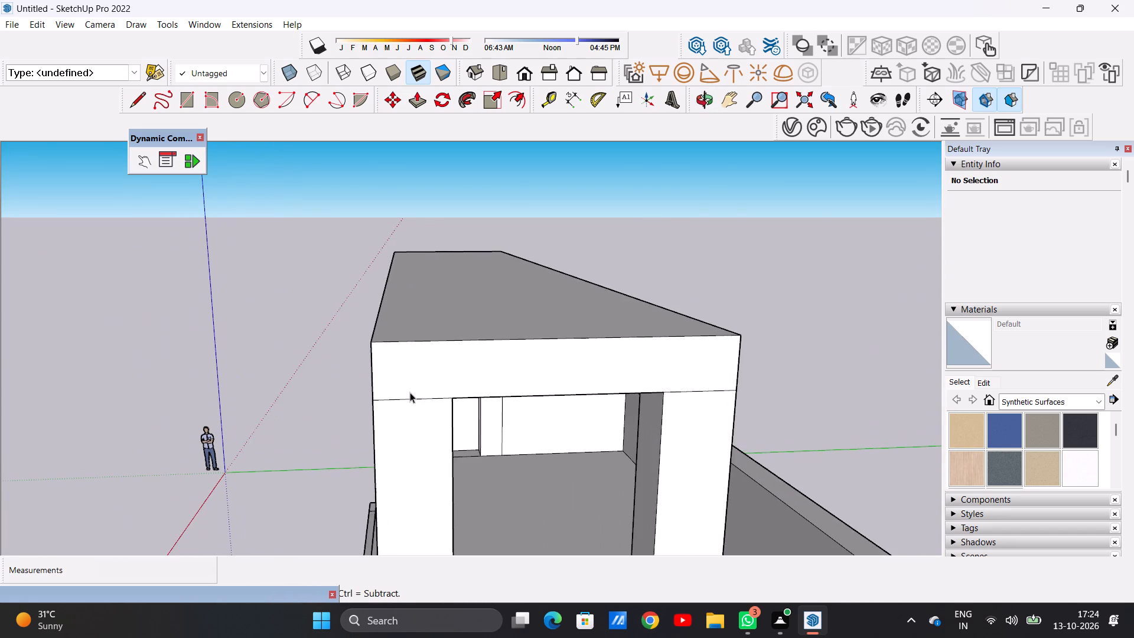
pyautogui.scroll(3, 410, 392)
pyautogui.press('e')
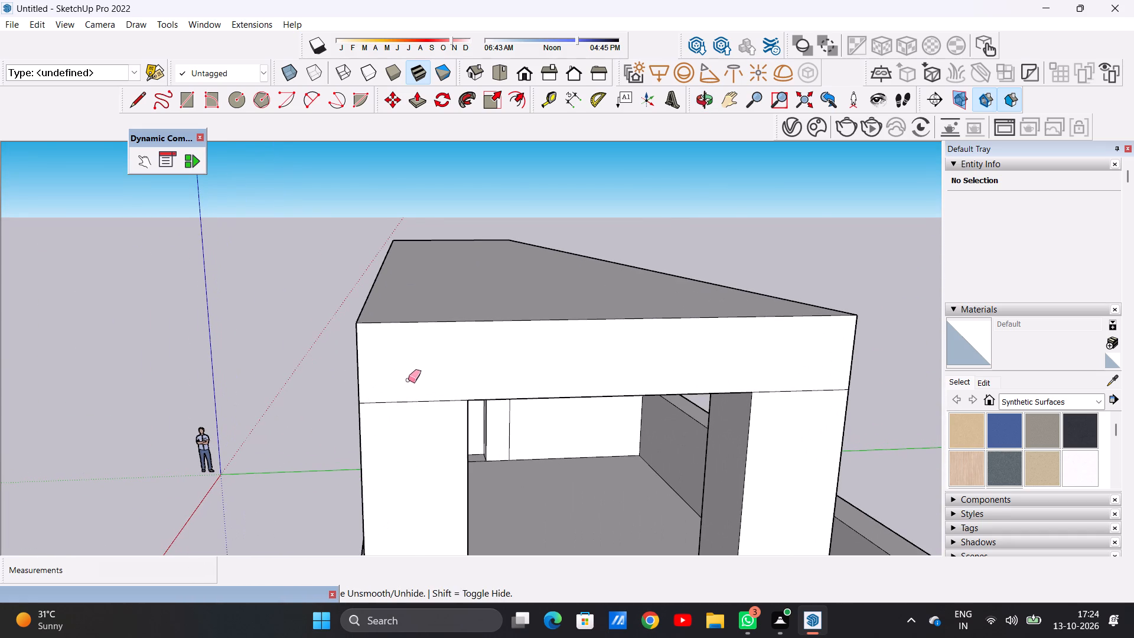
pyautogui.moveTo(408, 380); pyautogui.dragTo(408, 421)
pyautogui.moveTo(796, 386); pyautogui.dragTo(791, 408)
pyautogui.moveTo(787, 387); pyautogui.dragTo(786, 406)
pyautogui.press('space')
# Push/Pull the rear face of the roof slab outward 9 1/2", extending the frame's depth toward the back.
pyautogui.scroll(-12, 617, 356)
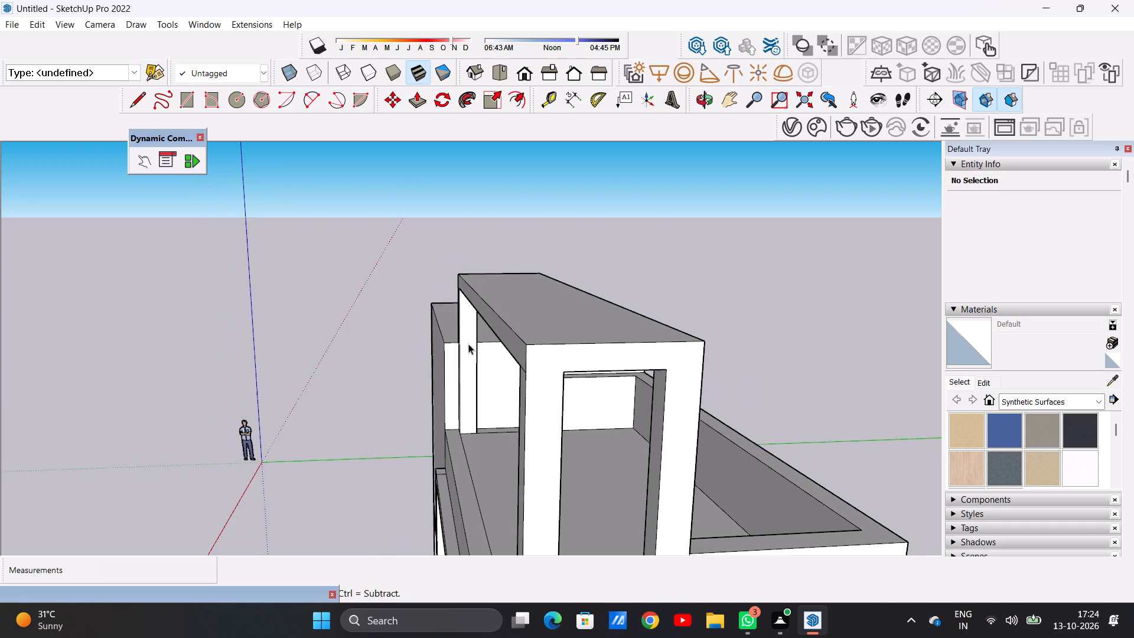
pyautogui.moveTo(498, 344); pyautogui.dragTo(711, 205, button='middle')
pyautogui.moveTo(623, 271); pyautogui.dragTo(343, 406, button='middle')
pyautogui.scroll(-4, 422, 358)
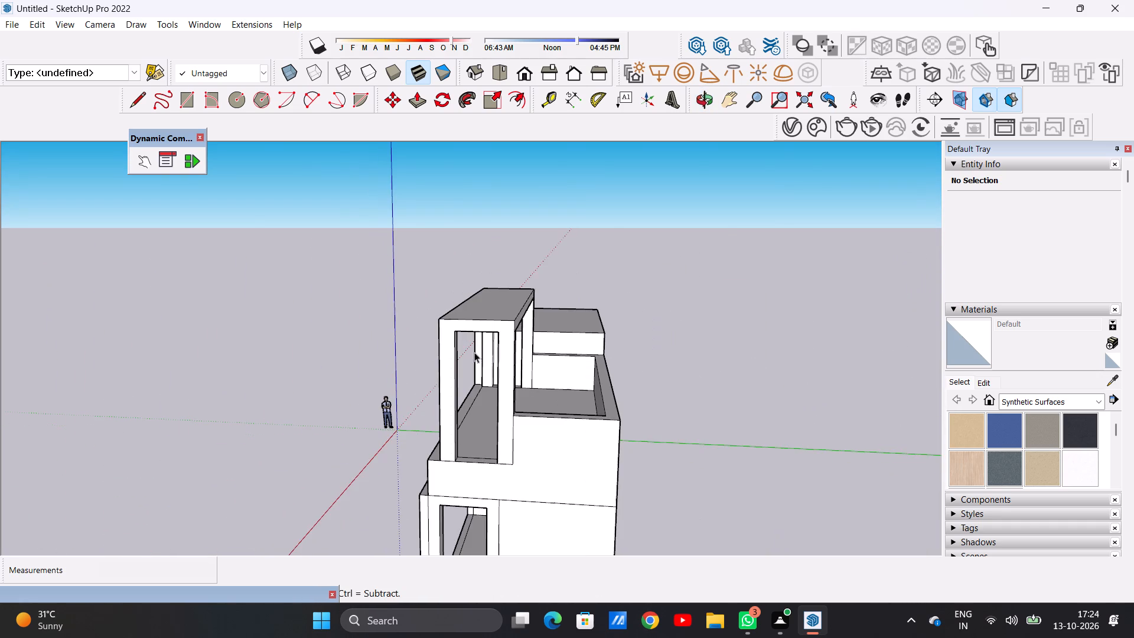
pyautogui.moveTo(444, 426); pyautogui.dragTo(327, 450, button='middle')
pyautogui.scroll(4, 387, 346)
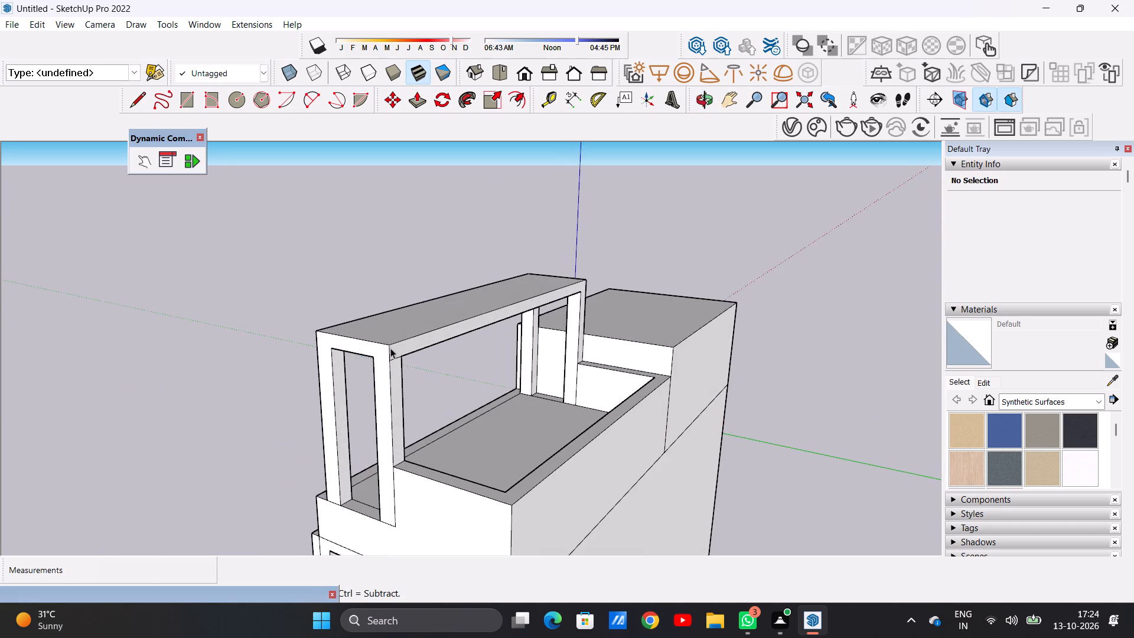
pyautogui.scroll(8, 393, 350)
pyautogui.press('p')
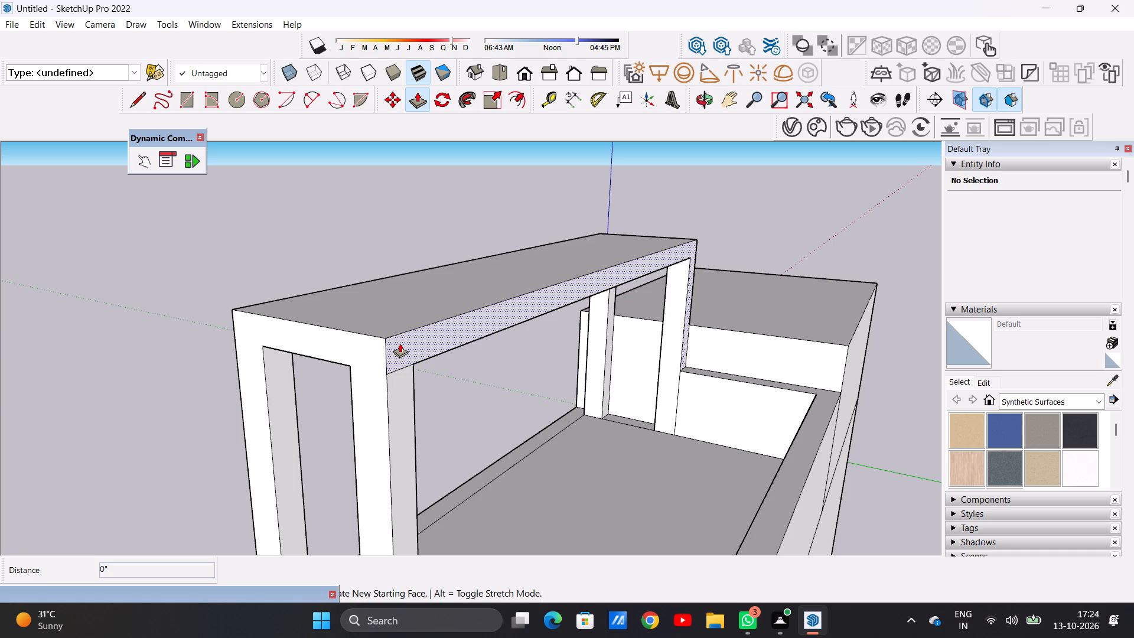
pyautogui.click(400, 343)
pyautogui.click(435, 356)
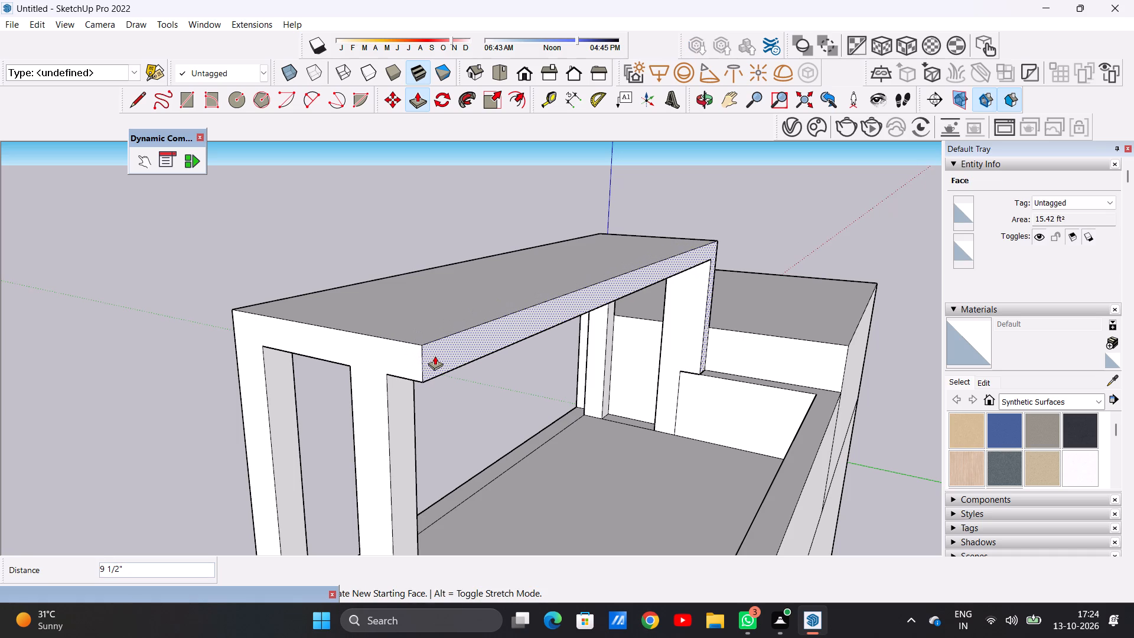
# Push/Pull the rear face of the outer rear pillar 9 1/2" to align with the slab's rear edge.
pyautogui.scroll(-5, 440, 346)
pyautogui.scroll(4, 426, 403)
pyautogui.click(380, 429)
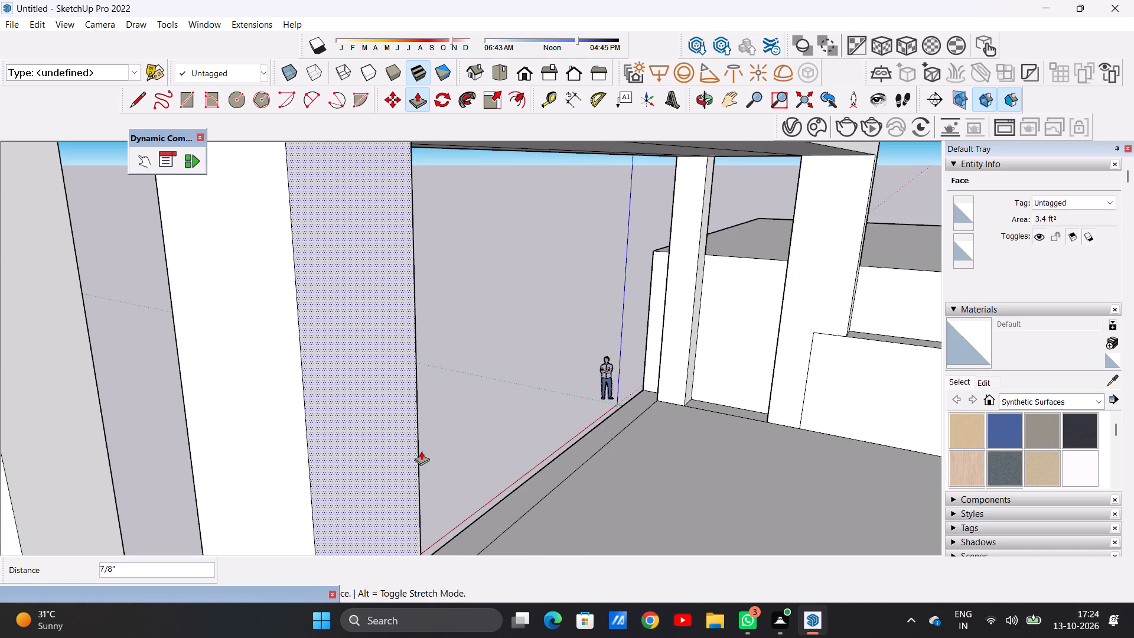
pyautogui.scroll(-13, 465, 460)
pyautogui.click(466, 360)
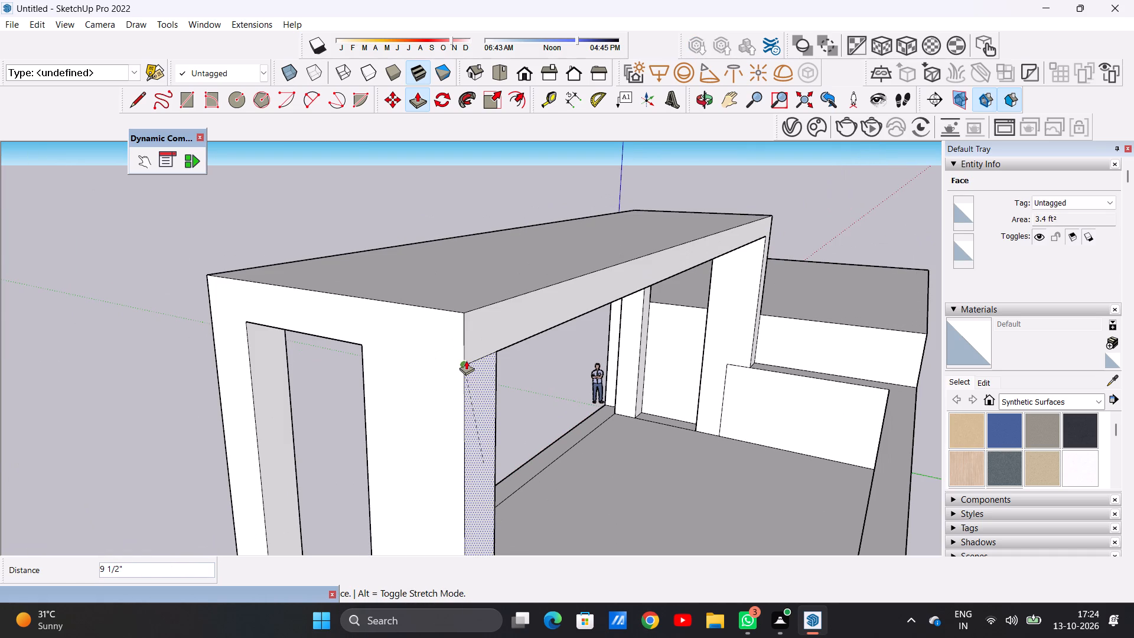
pyautogui.press('space')
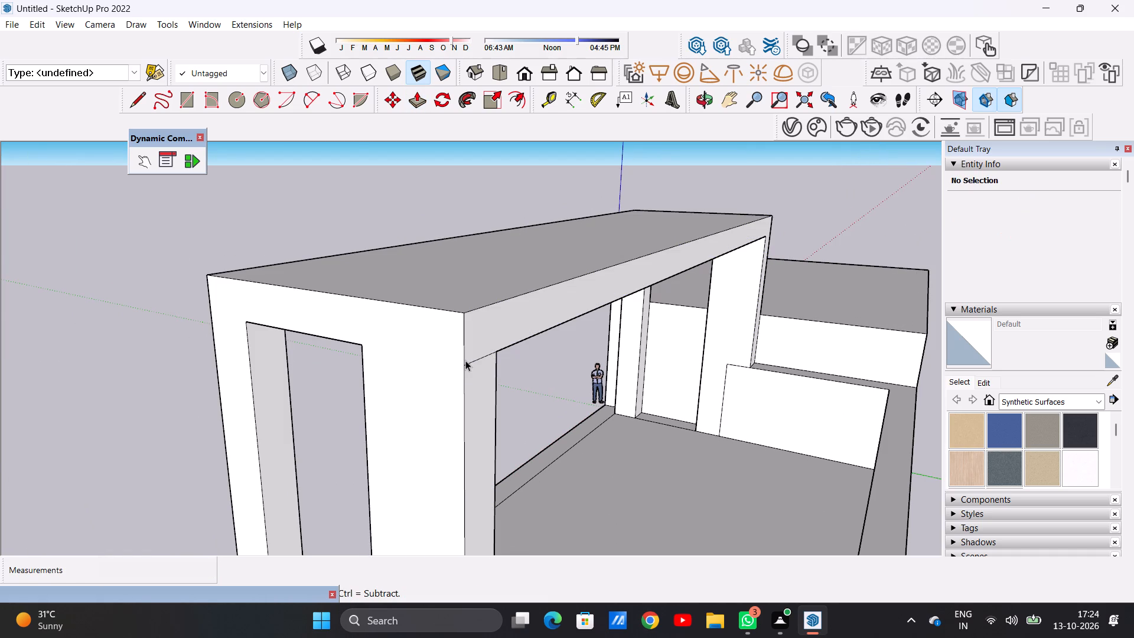
# Erase the two lengthwise seam lines on the underside of the roof slab.
pyautogui.scroll(-16, 468, 344)
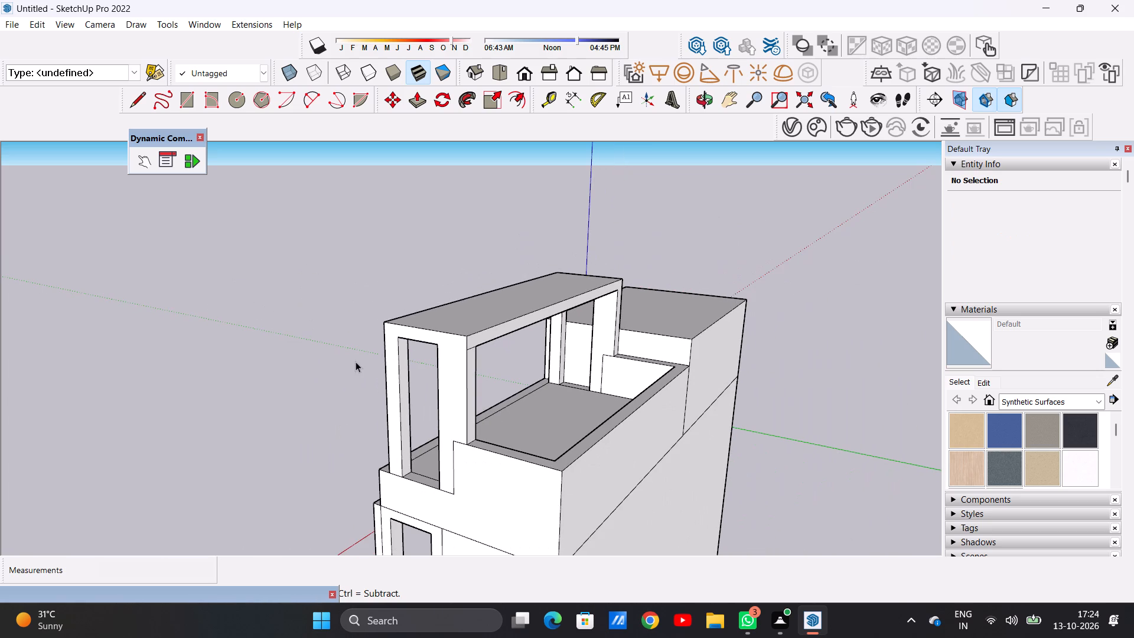
pyautogui.moveTo(354, 362); pyautogui.dragTo(605, 363, button='middle')
pyautogui.moveTo(416, 377); pyautogui.dragTo(712, 330, button='middle')
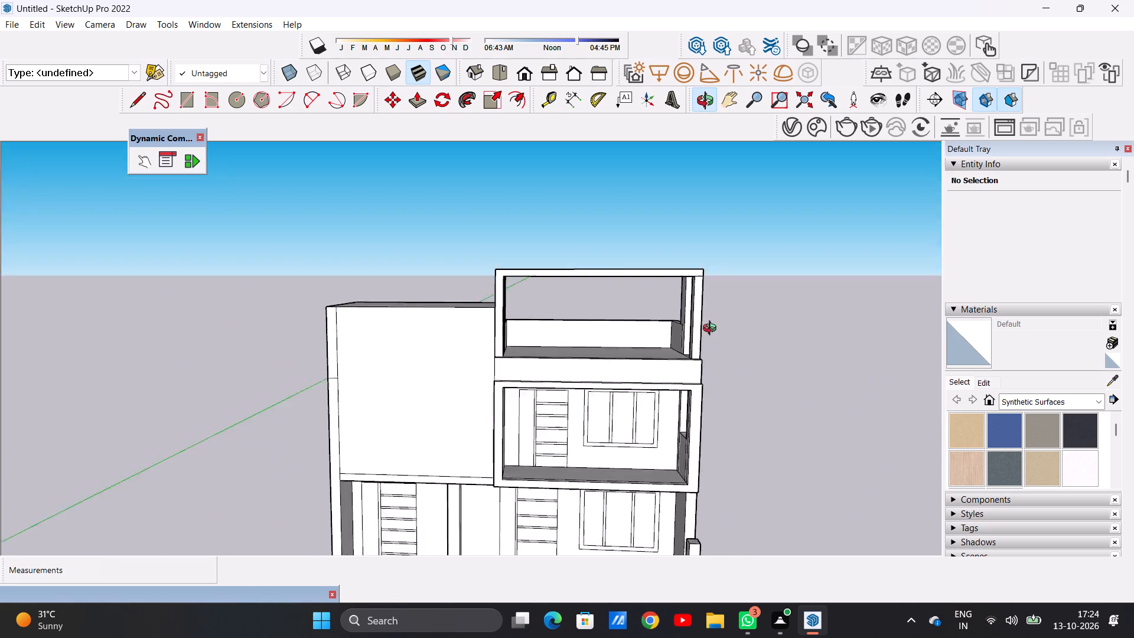
pyautogui.moveTo(712, 330); pyautogui.dragTo(729, 273, button='middle')
pyautogui.scroll(7, 597, 278)
pyautogui.scroll(6, 576, 335)
pyautogui.moveTo(573, 348); pyautogui.dragTo(573, 307, button='middle')
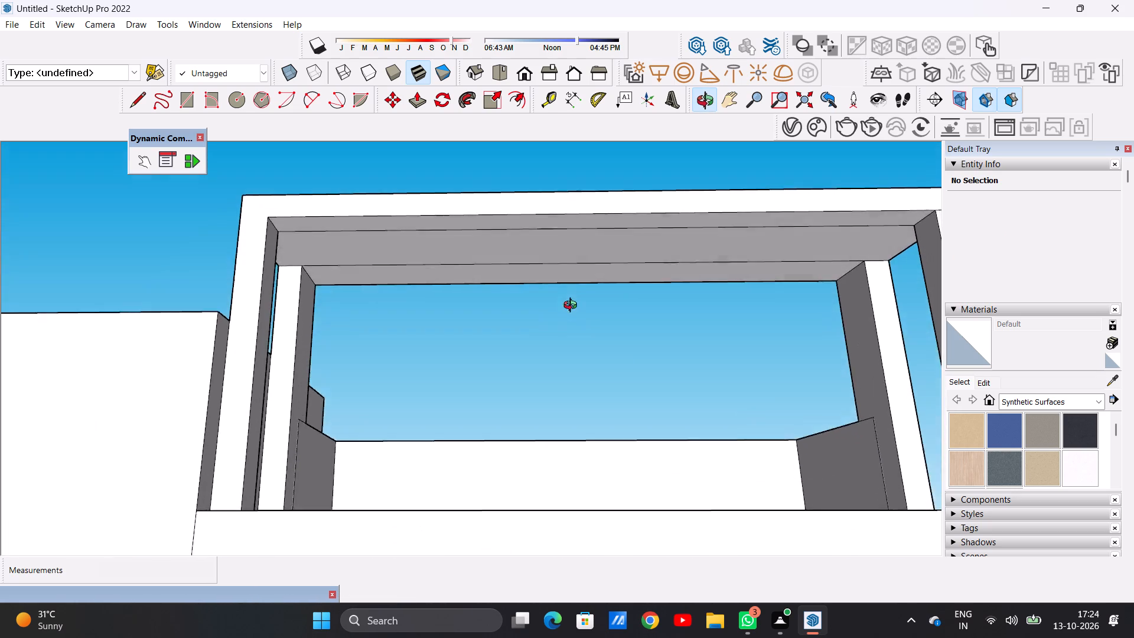
pyautogui.moveTo(573, 307); pyautogui.dragTo(570, 235, button='middle')
pyautogui.scroll(3, 570, 235)
pyautogui.press('e')
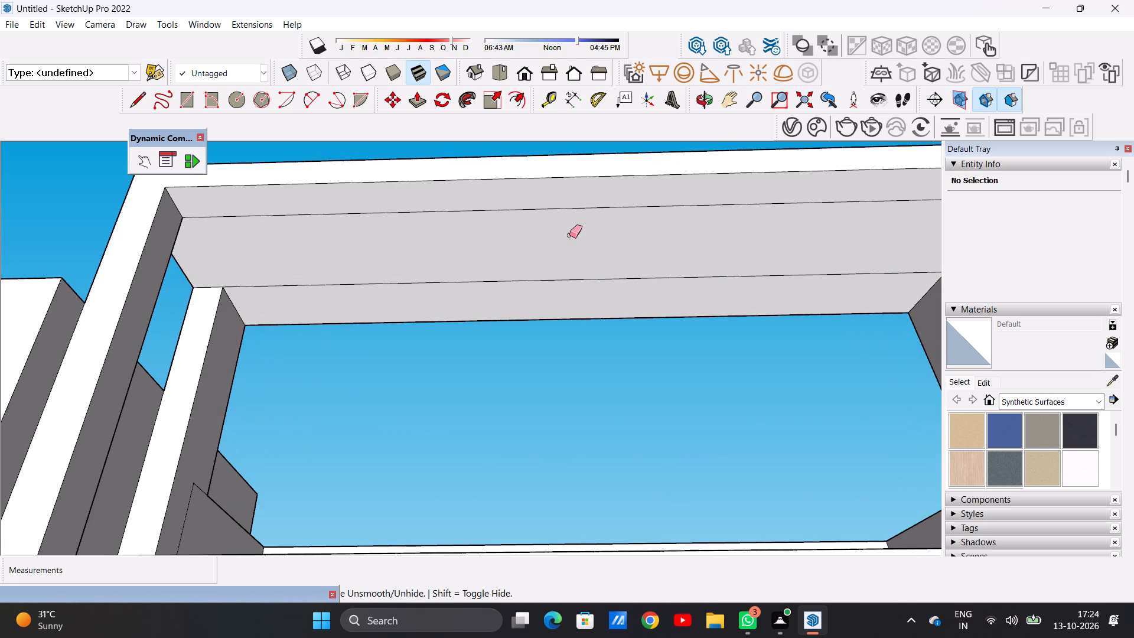
pyautogui.moveTo(513, 201); pyautogui.dragTo(513, 218)
pyautogui.moveTo(514, 274); pyautogui.dragTo(516, 282)
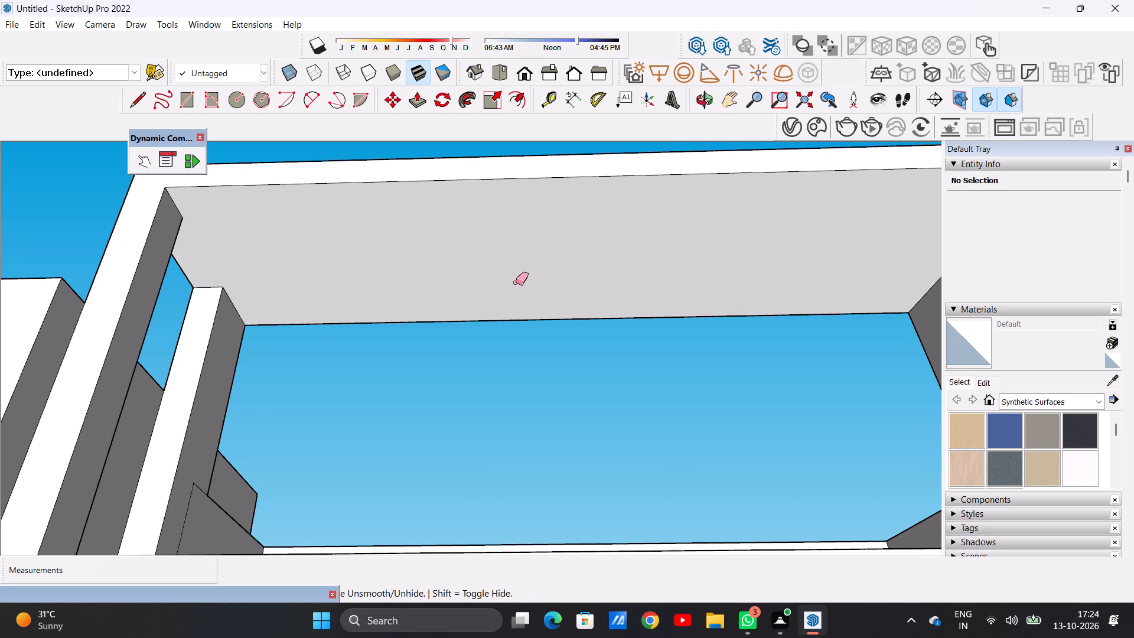
pyautogui.press('space')
# Raise the low parapet top between the two outer pillars 2' 9 15/16" with Push/Pull, level with the higher rear parapet.
pyautogui.scroll(-9, 450, 300)
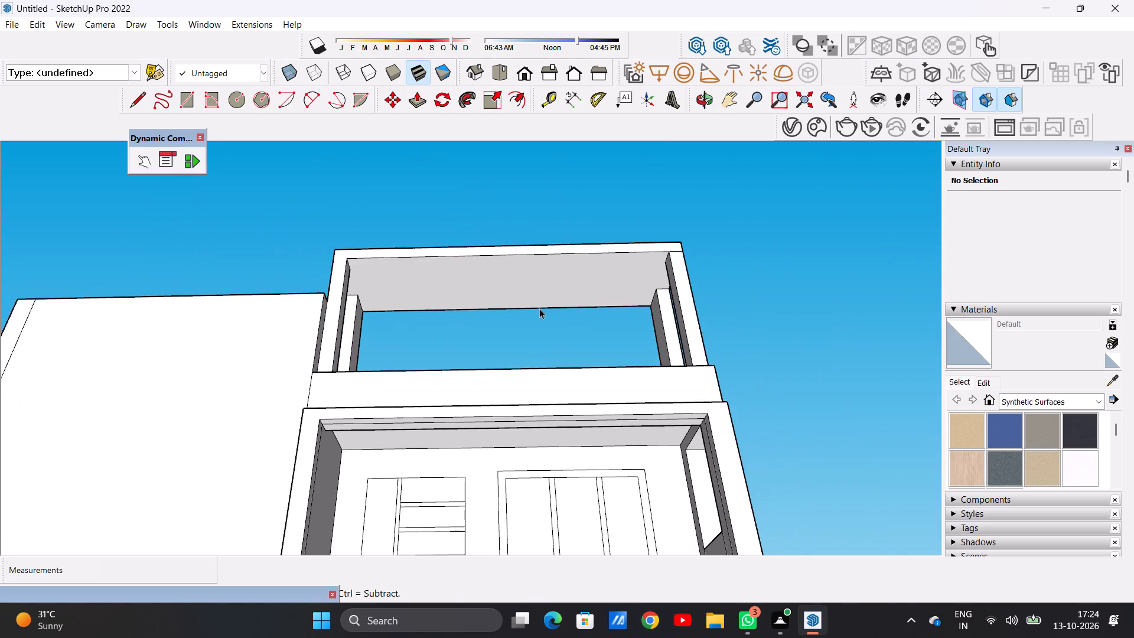
pyautogui.moveTo(539, 308); pyautogui.dragTo(524, 522, button='middle')
pyautogui.moveTo(589, 371); pyautogui.dragTo(615, 500, button='middle')
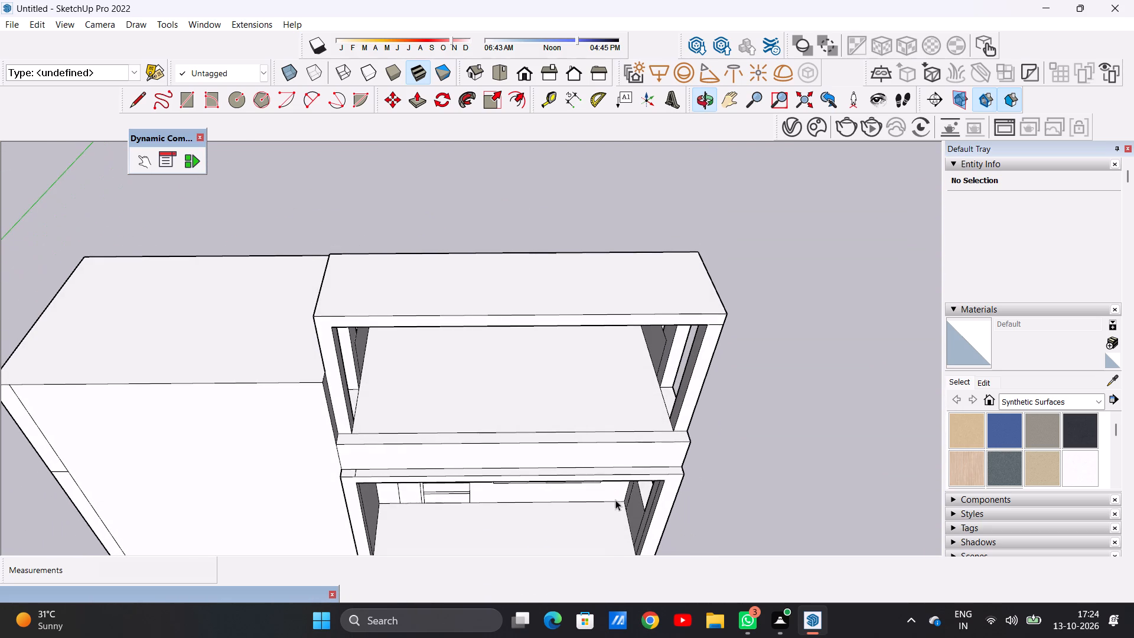
pyautogui.scroll(6, 667, 452)
pyautogui.press('space')
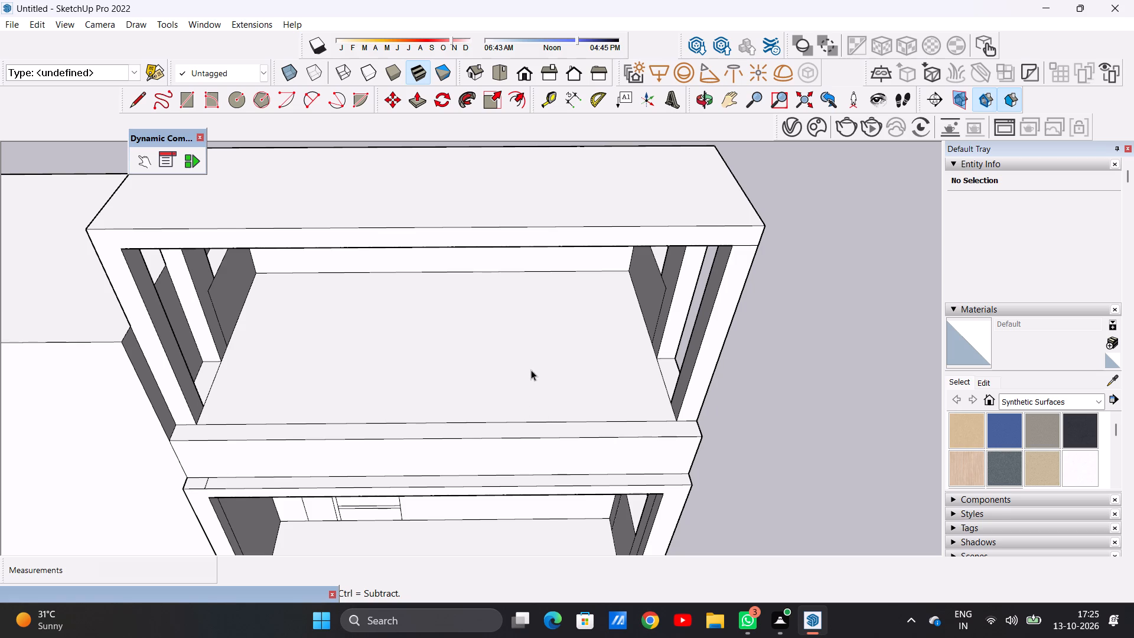
pyautogui.scroll(-6, 531, 370)
pyautogui.moveTo(602, 375); pyautogui.dragTo(299, 275, button='middle')
pyautogui.scroll(4, 485, 345)
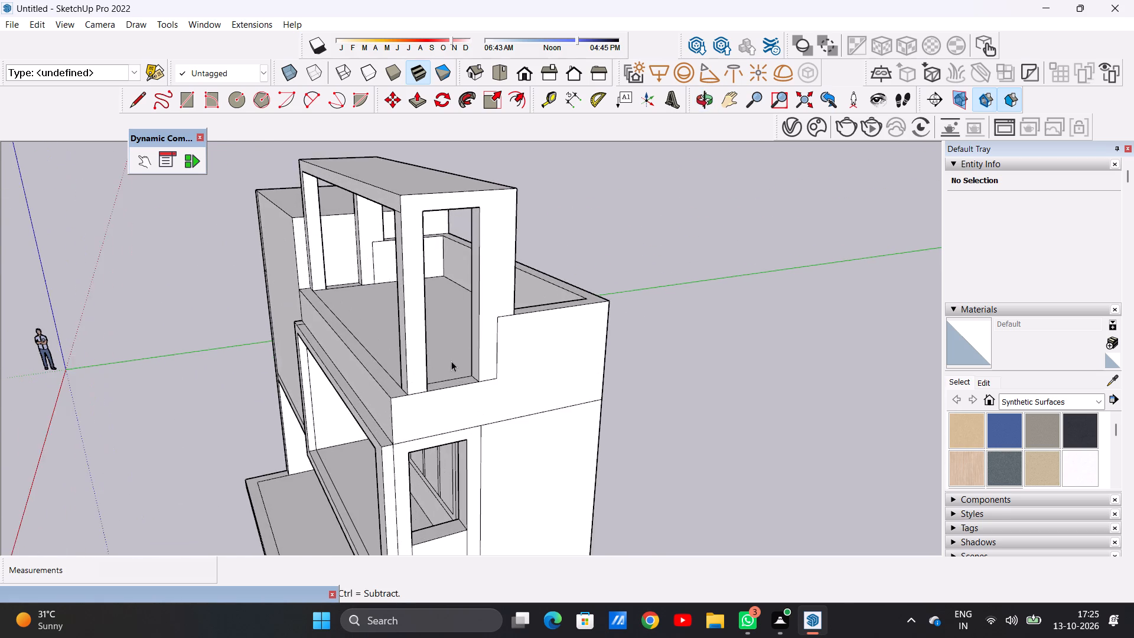
pyautogui.moveTo(451, 363); pyautogui.dragTo(501, 460, button='middle')
pyautogui.scroll(4, 503, 466)
pyautogui.scroll(-1, 501, 483)
pyautogui.scroll(5, 501, 483)
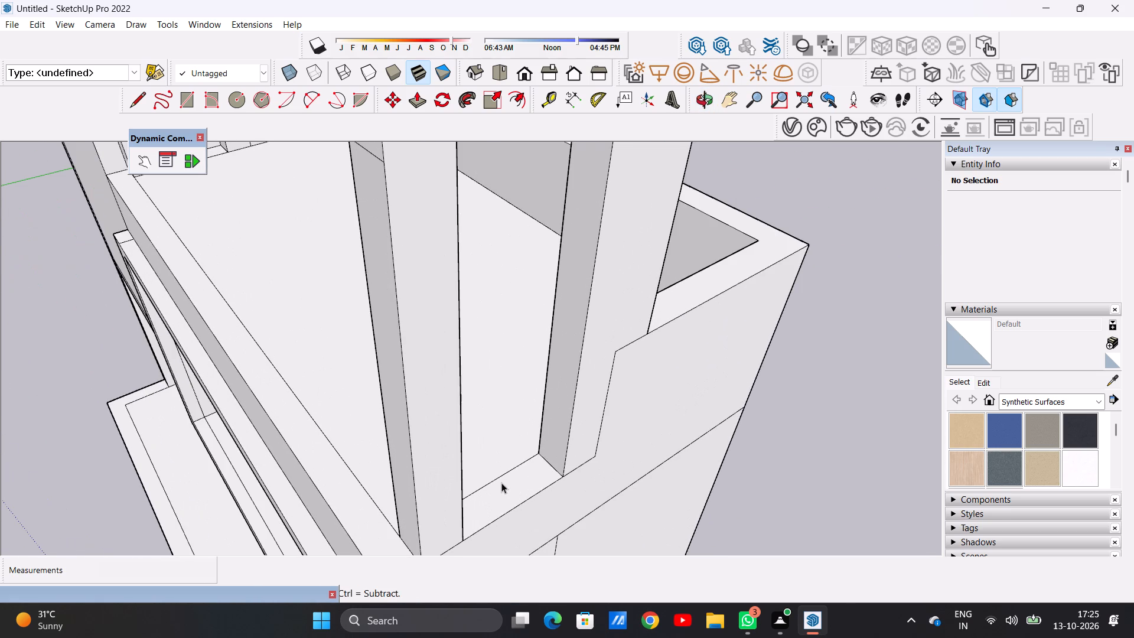
pyautogui.press('p')
pyautogui.scroll(4, 526, 494)
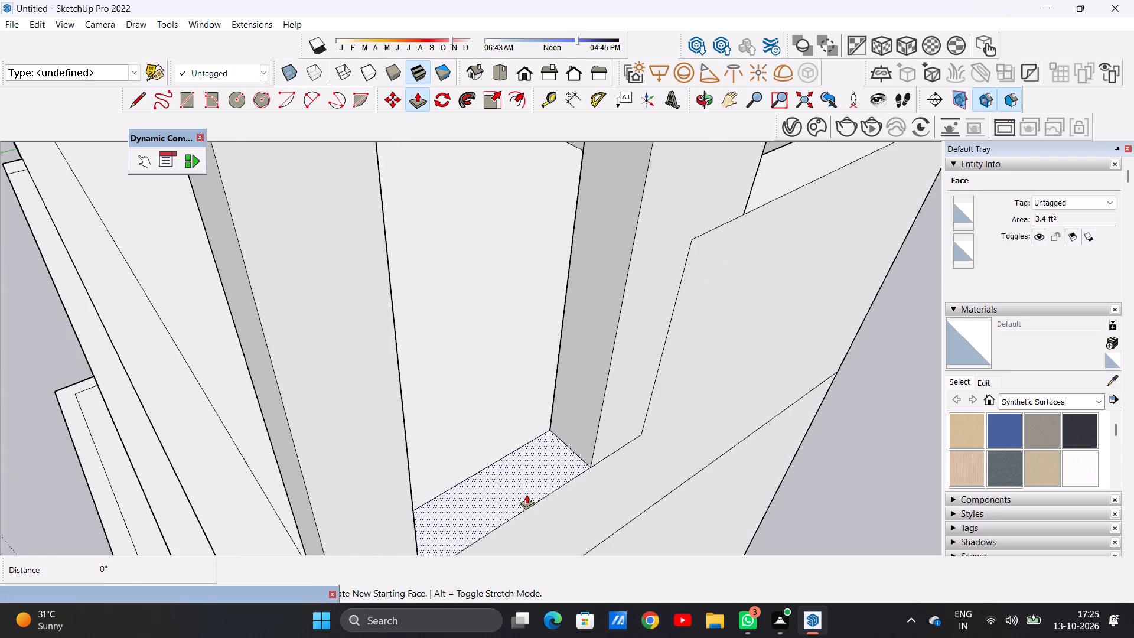
pyautogui.click(526, 494)
pyautogui.scroll(-16, 526, 457)
pyautogui.scroll(4, 563, 416)
pyautogui.scroll(-1, 563, 416)
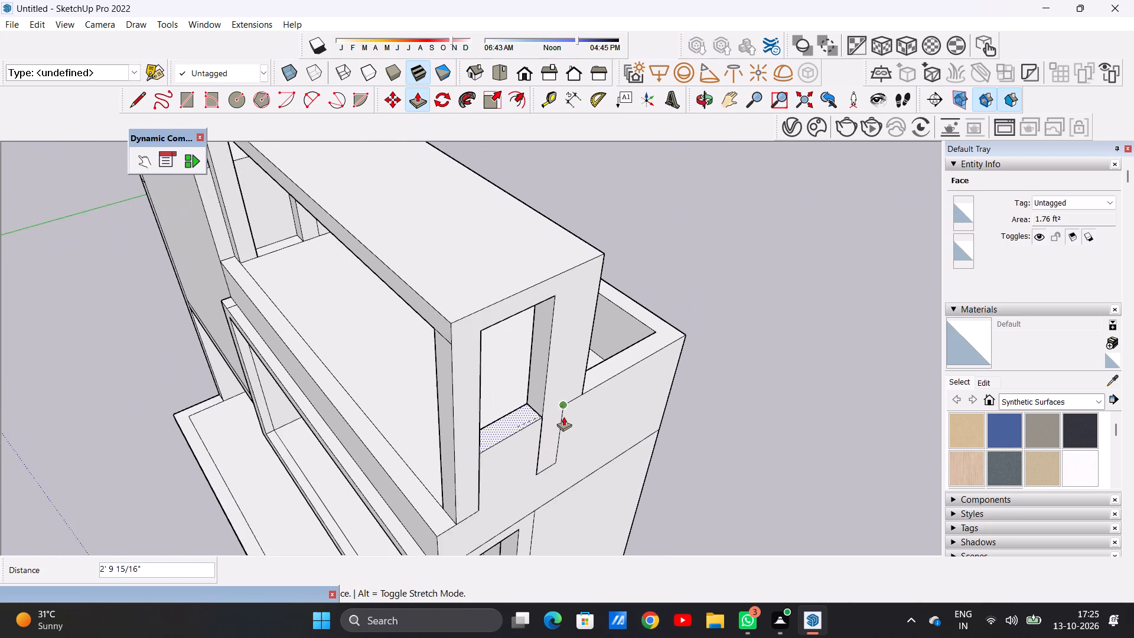
pyautogui.scroll(1, 563, 416)
pyautogui.scroll(-1, 563, 416)
pyautogui.scroll(2, 563, 416)
pyautogui.click(567, 402)
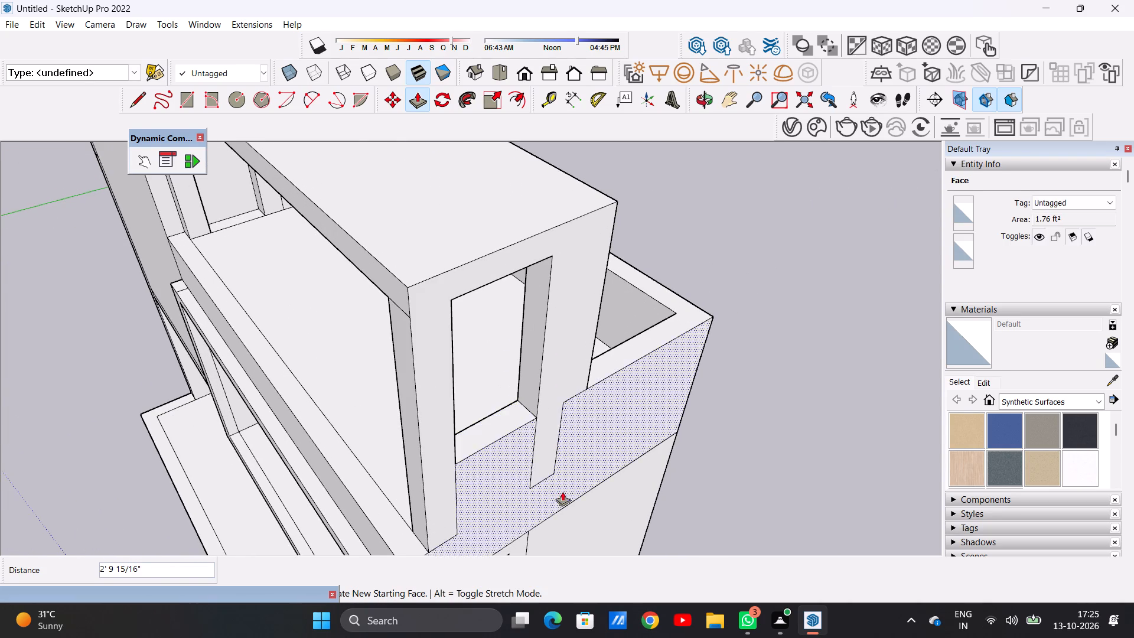
# Raise the low parapet top between the two inner pillars 2' 9 15/16" with Push/Pull, level with the higher rear parapet.
pyautogui.scroll(-7, 569, 529)
pyautogui.scroll(1, 577, 519)
pyautogui.scroll(-5, 577, 519)
pyautogui.moveTo(485, 486); pyautogui.dragTo(672, 421, button='middle')
pyautogui.scroll(4, 457, 382)
pyautogui.scroll(-1, 457, 381)
pyautogui.scroll(3, 457, 381)
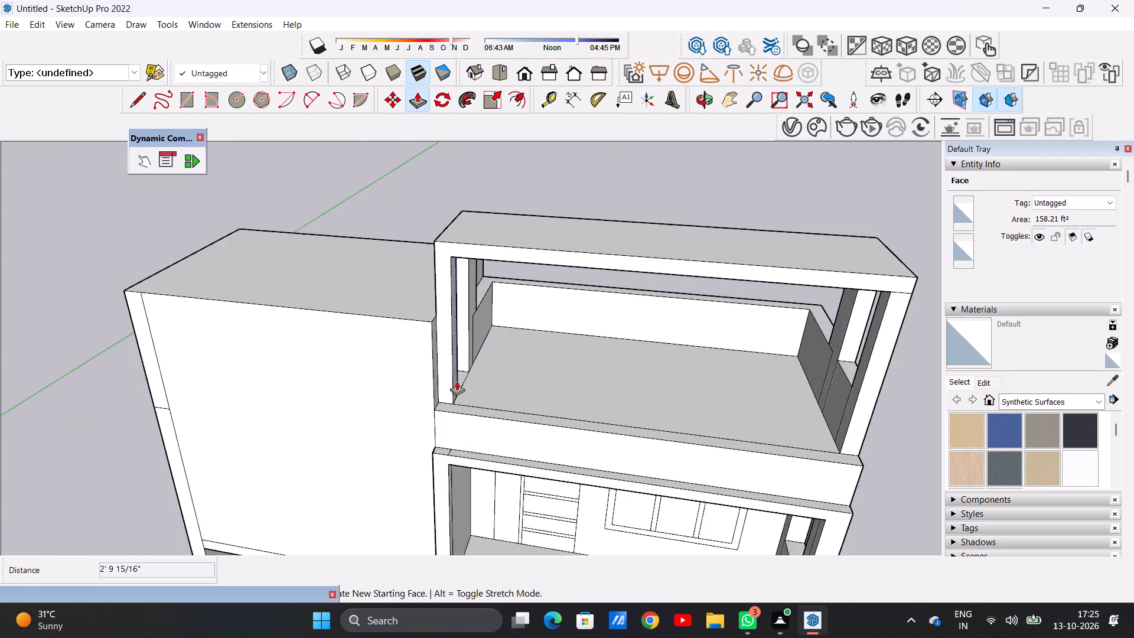
pyautogui.scroll(-1, 457, 381)
pyautogui.scroll(6, 457, 381)
pyautogui.moveTo(483, 353); pyautogui.dragTo(353, 423, button='middle')
pyautogui.scroll(5, 425, 373)
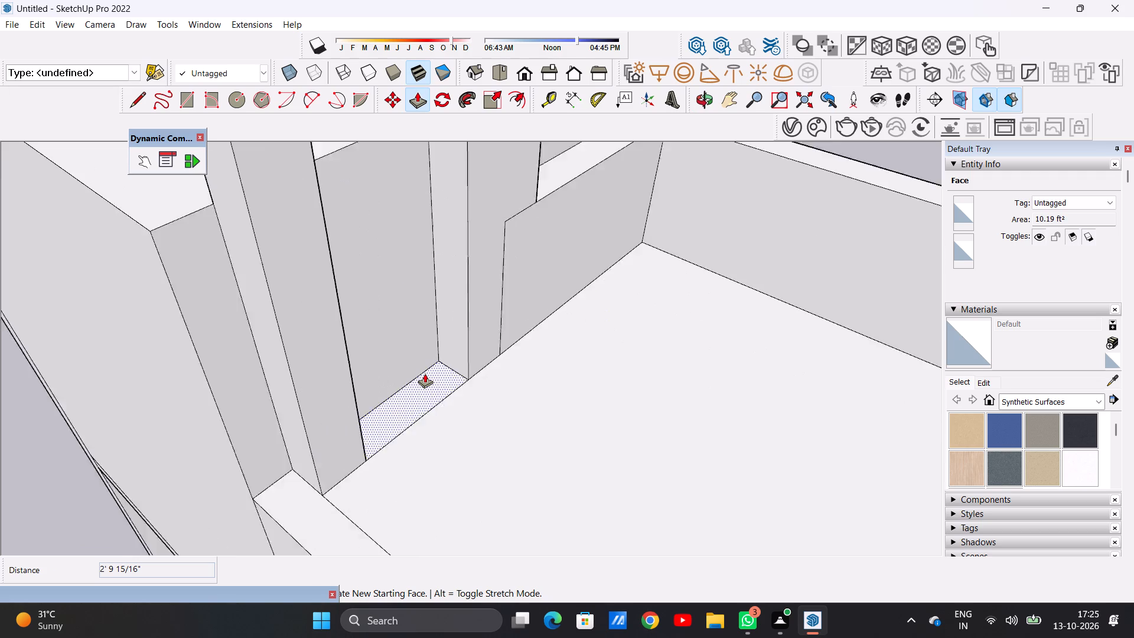
pyautogui.scroll(9, 425, 373)
pyautogui.click(435, 396)
pyautogui.scroll(-14, 436, 384)
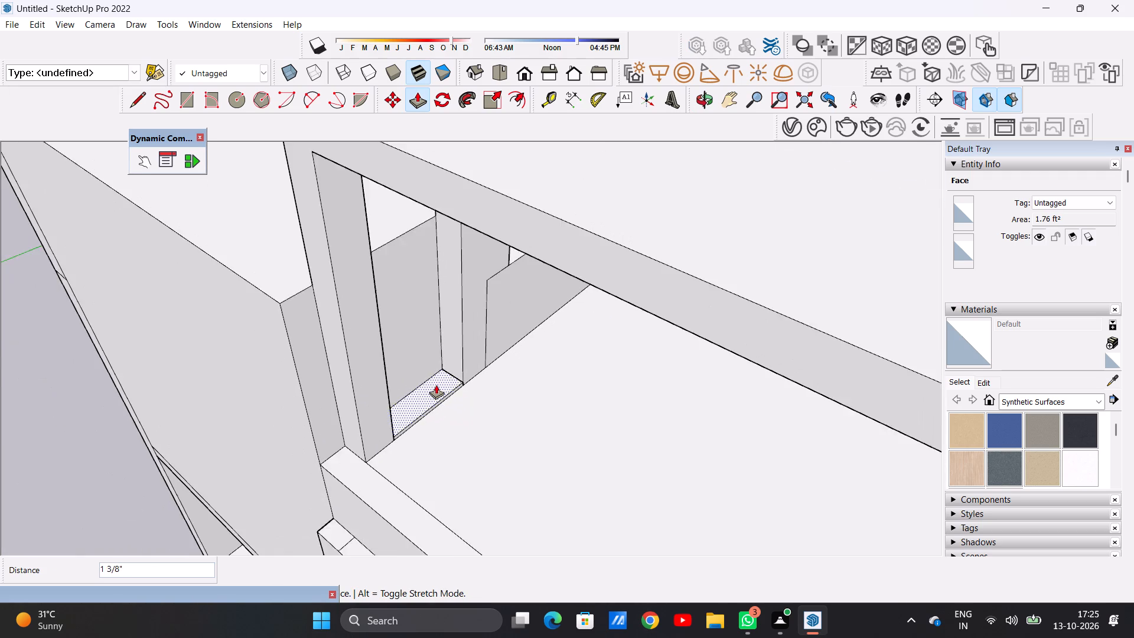
pyautogui.scroll(8, 468, 301)
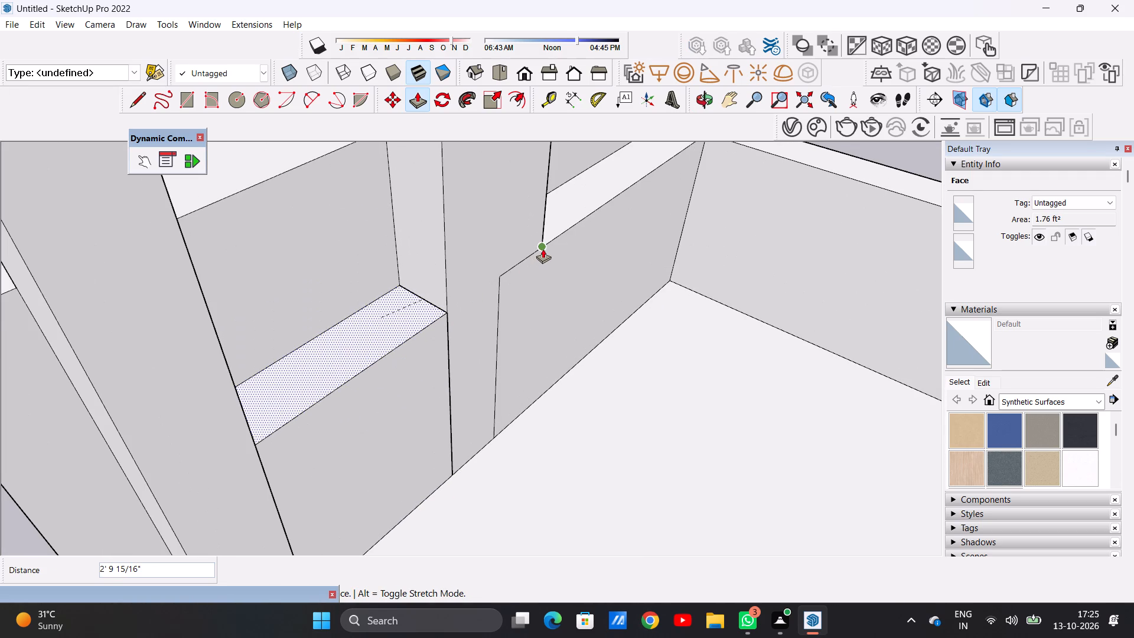
pyautogui.click(543, 247)
pyautogui.press('space')
# Draw a 10 3/4" line across the inner face of the rear pillar beside the adjoining block, connecting the parapet's top edges.
pyautogui.scroll(-13, 478, 357)
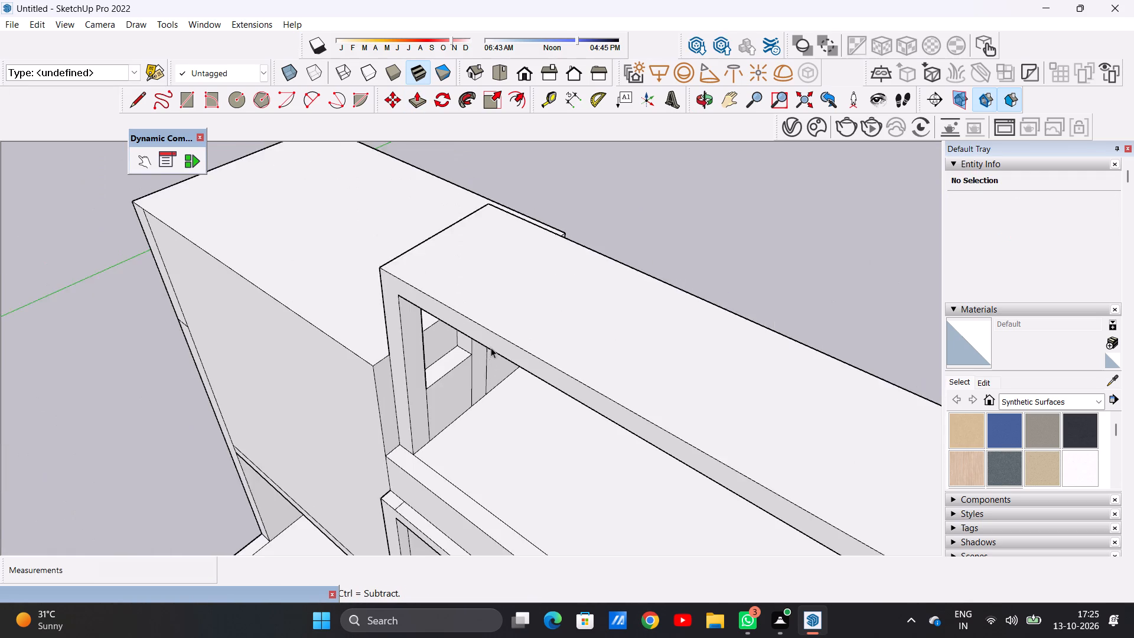
pyautogui.scroll(-7, 491, 347)
pyautogui.moveTo(455, 406); pyautogui.dragTo(565, 245, button='middle')
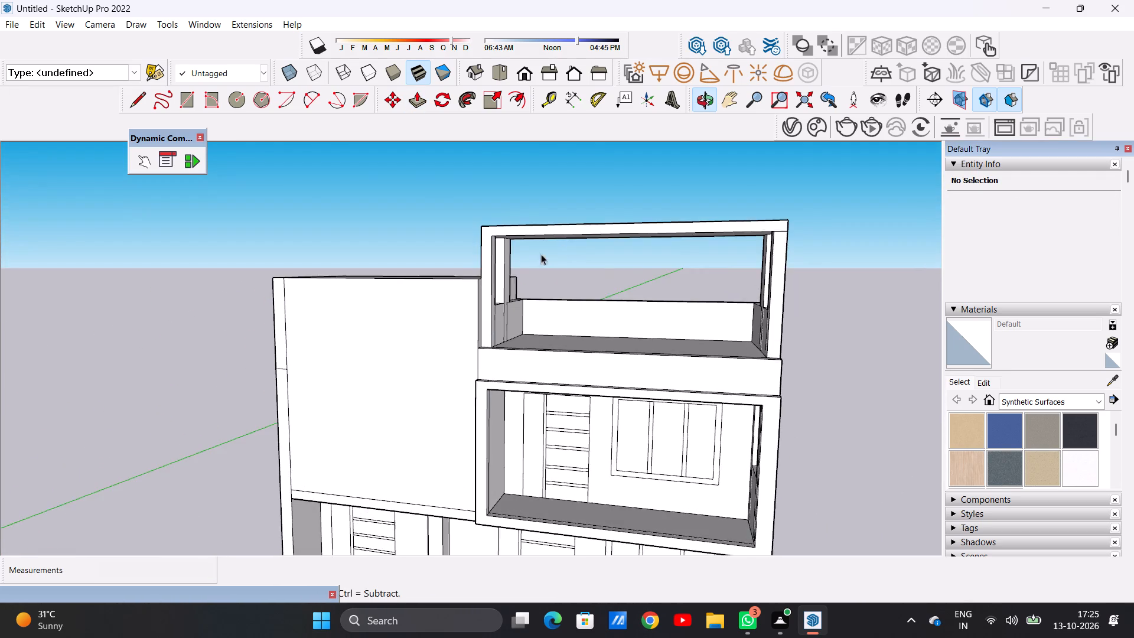
pyautogui.scroll(4, 517, 297)
pyautogui.moveTo(558, 315); pyautogui.dragTo(432, 362, button='middle')
pyautogui.scroll(1, 504, 337)
pyautogui.scroll(-1, 504, 337)
pyautogui.scroll(5, 504, 337)
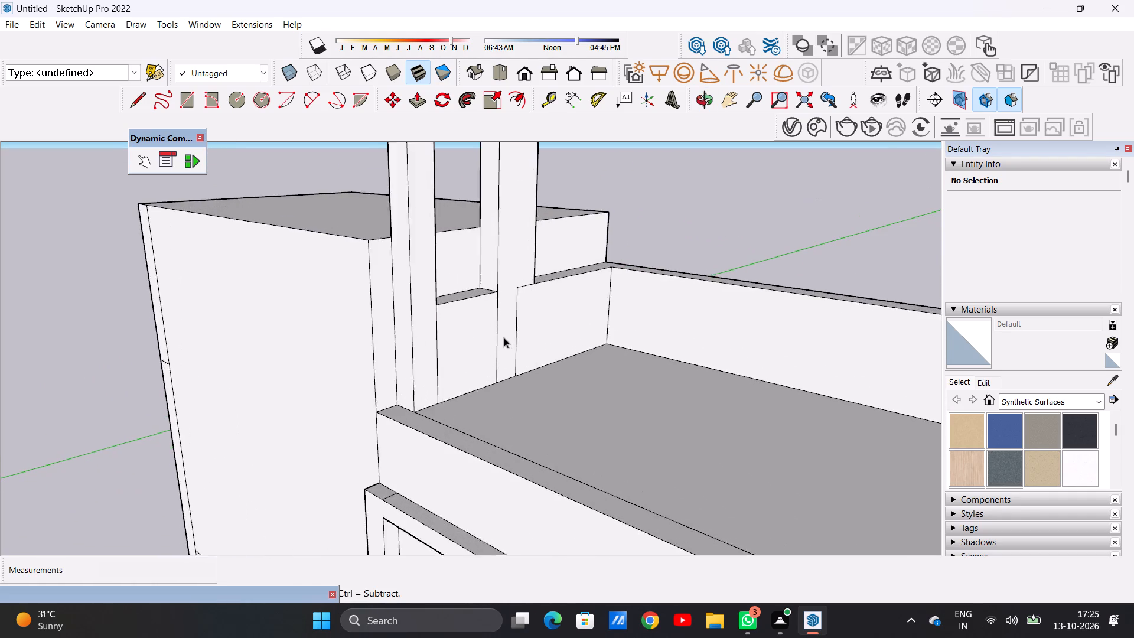
pyautogui.scroll(4, 504, 337)
pyautogui.press('l')
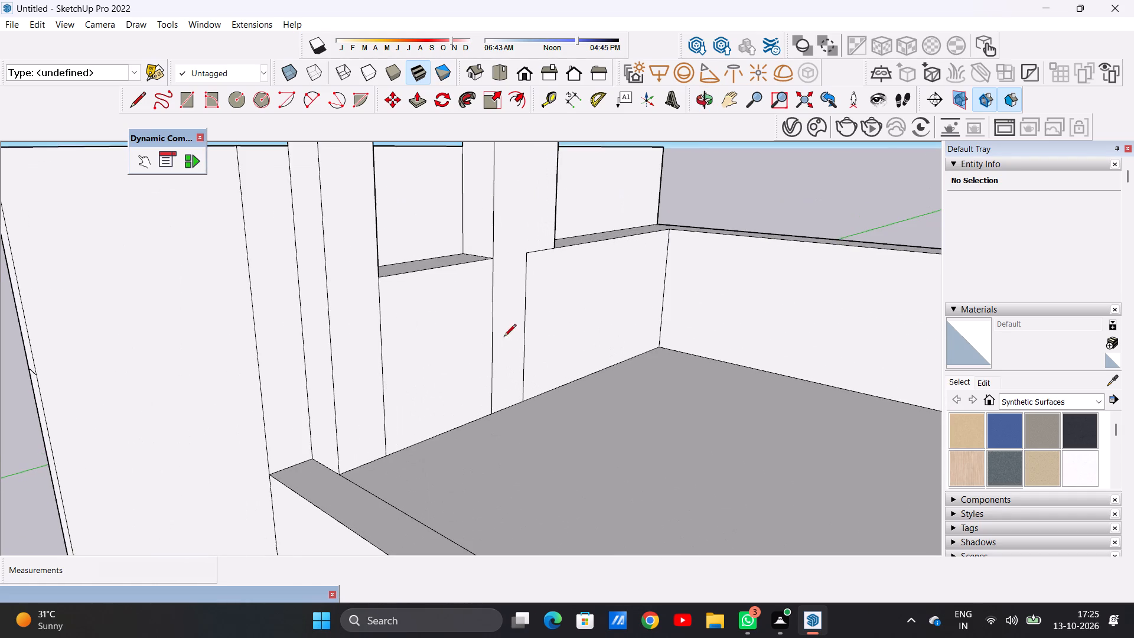
pyautogui.scroll(7, 497, 282)
pyautogui.click(484, 232)
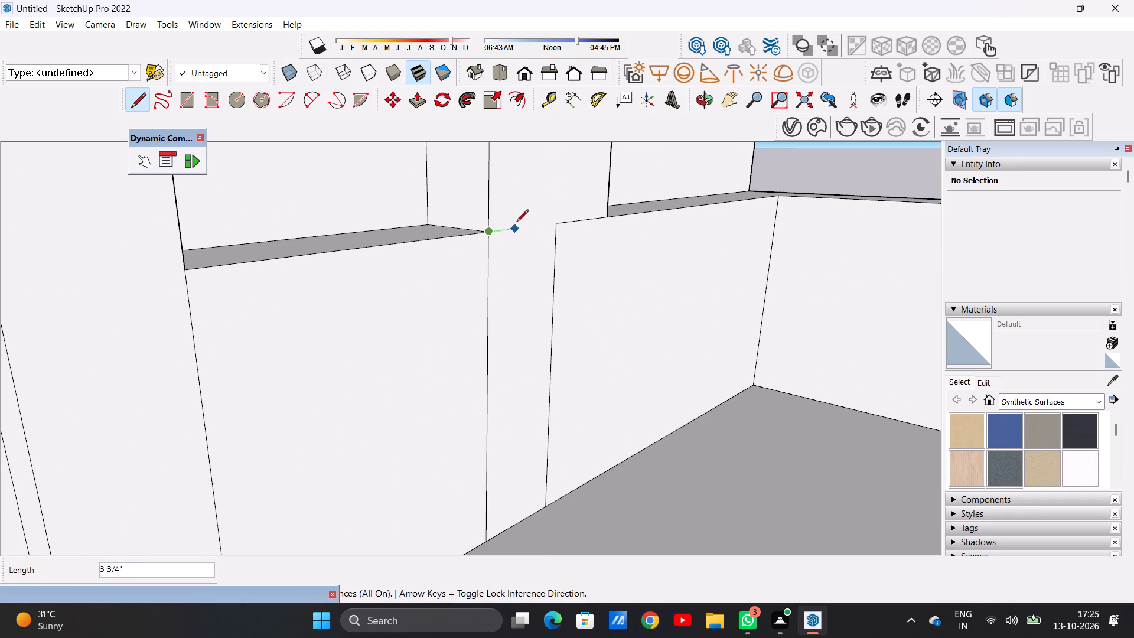
pyautogui.click(558, 219)
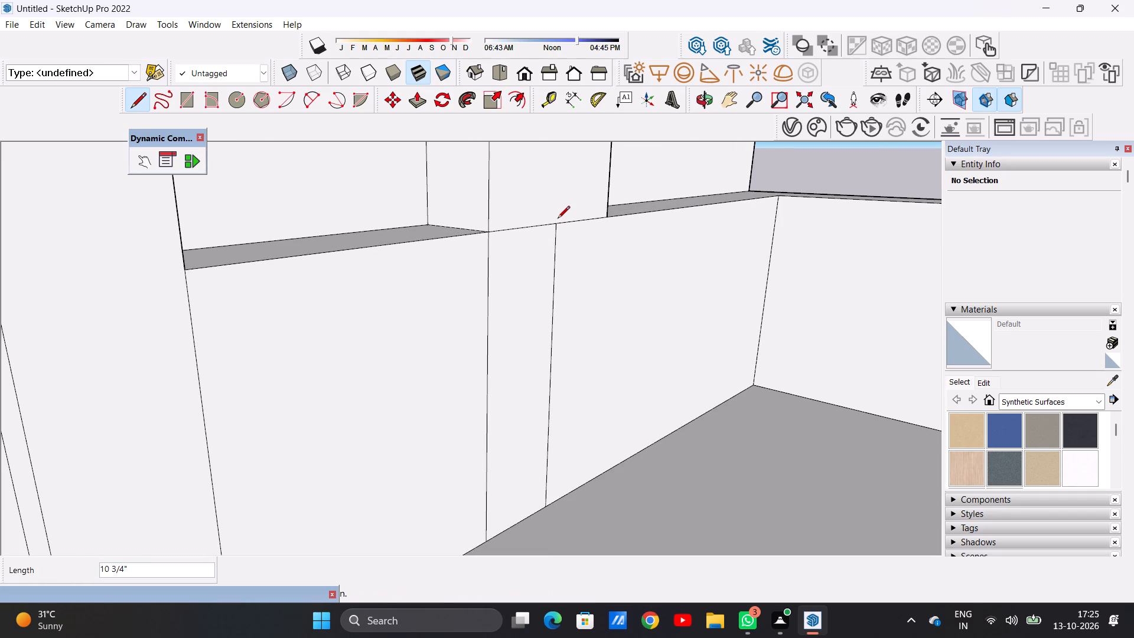
pyautogui.press('space')
# Erase the vertical seam between that pillar's base and the rear section of the side parapet.
pyautogui.write('e')
pyautogui.moveTo(529, 302); pyautogui.dragTo(567, 299)
# Draw a line across the inner face of the rear pillar at the terrace's opposite end, connecting the parapet's top edges.
pyautogui.scroll(-20, 542, 341)
pyautogui.scroll(-3, 542, 341)
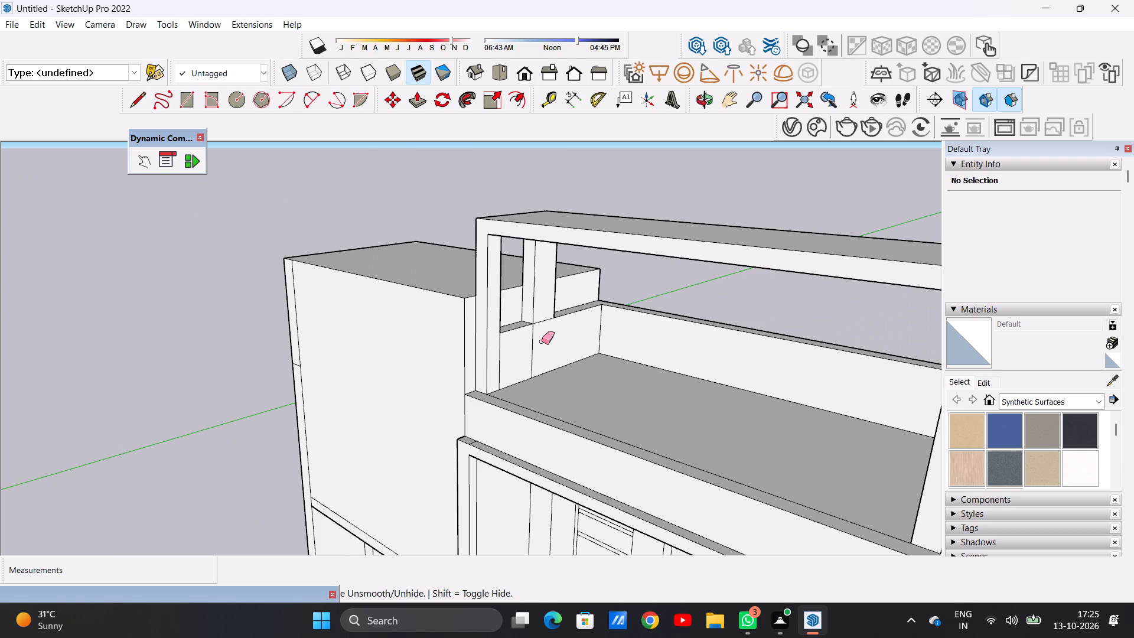
pyautogui.scroll(-1, 542, 341)
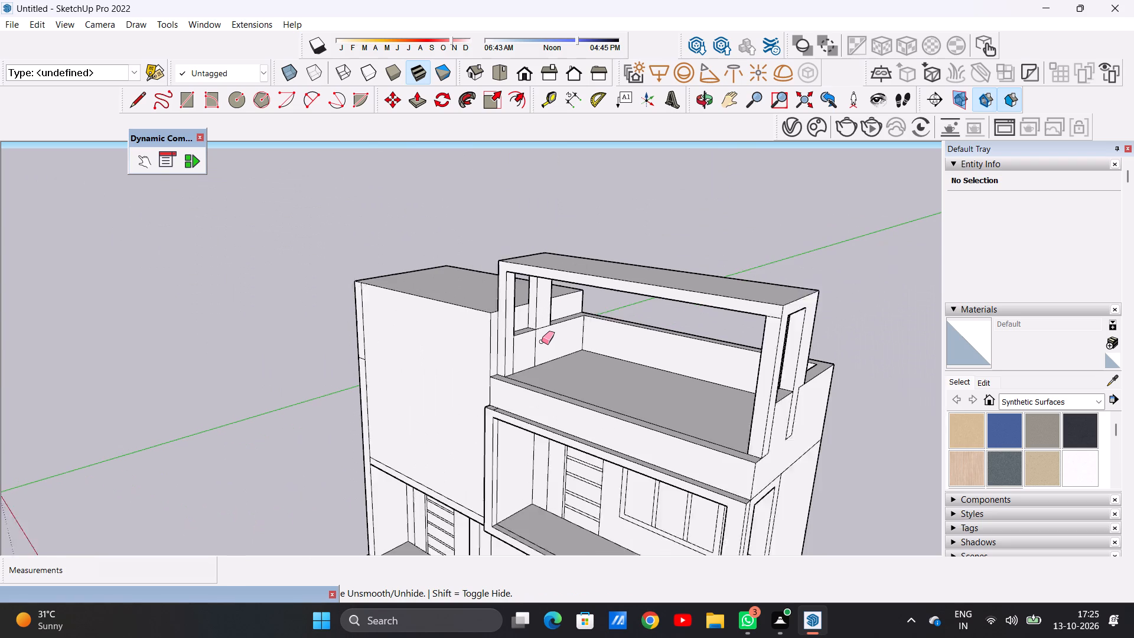
pyautogui.scroll(-1, 542, 341)
pyautogui.moveTo(545, 357); pyautogui.dragTo(810, 351, button='middle')
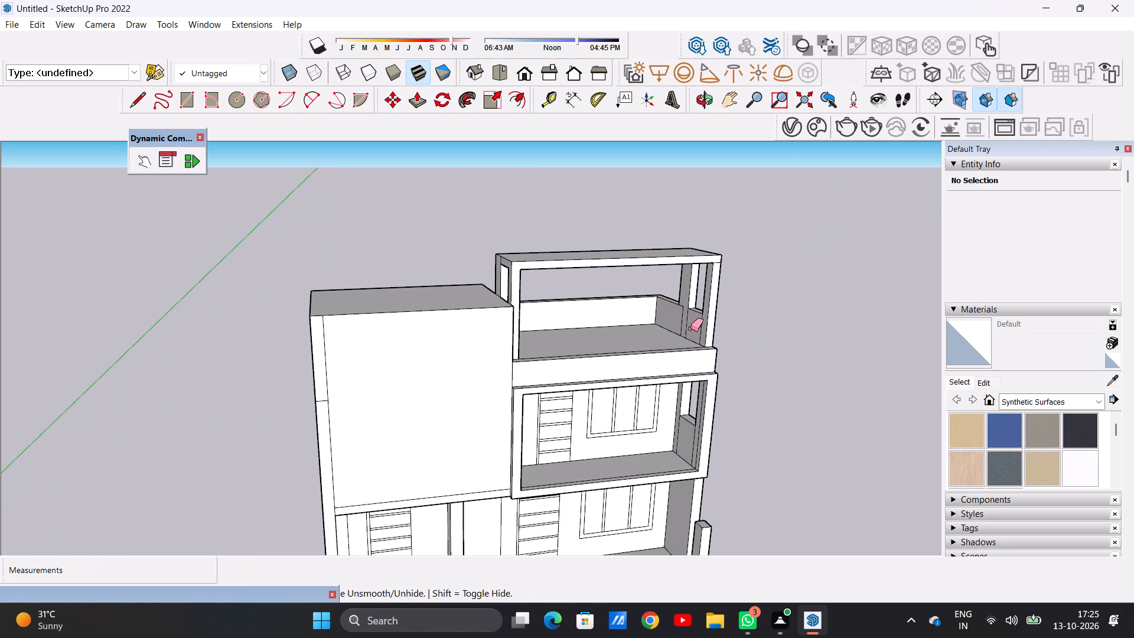
pyautogui.scroll(2, 690, 327)
pyautogui.scroll(-1, 689, 327)
pyautogui.scroll(17, 689, 327)
pyautogui.moveTo(667, 315); pyautogui.dragTo(733, 330, button='middle')
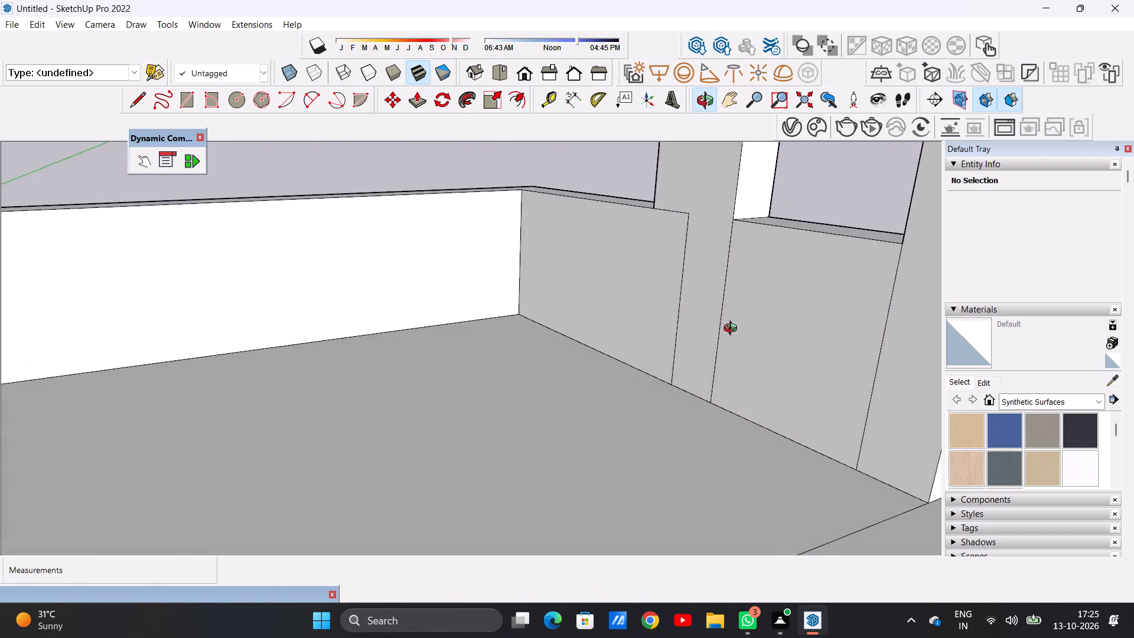
pyautogui.moveTo(733, 330); pyautogui.dragTo(753, 336, button='middle')
pyautogui.press('space')
pyautogui.write('l')
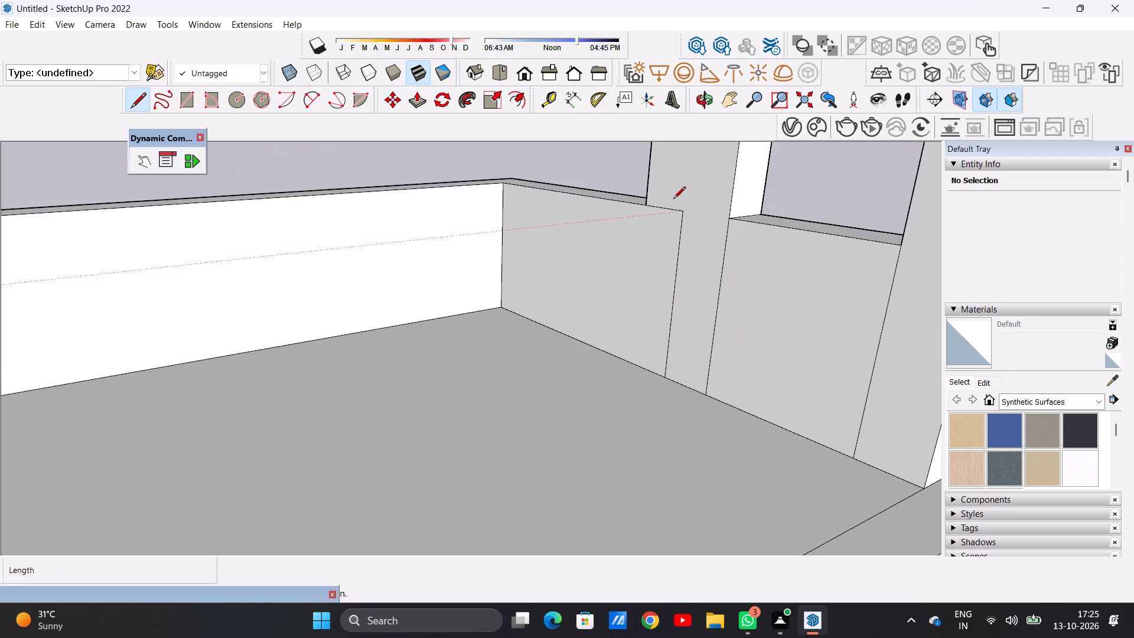
pyautogui.click(679, 212)
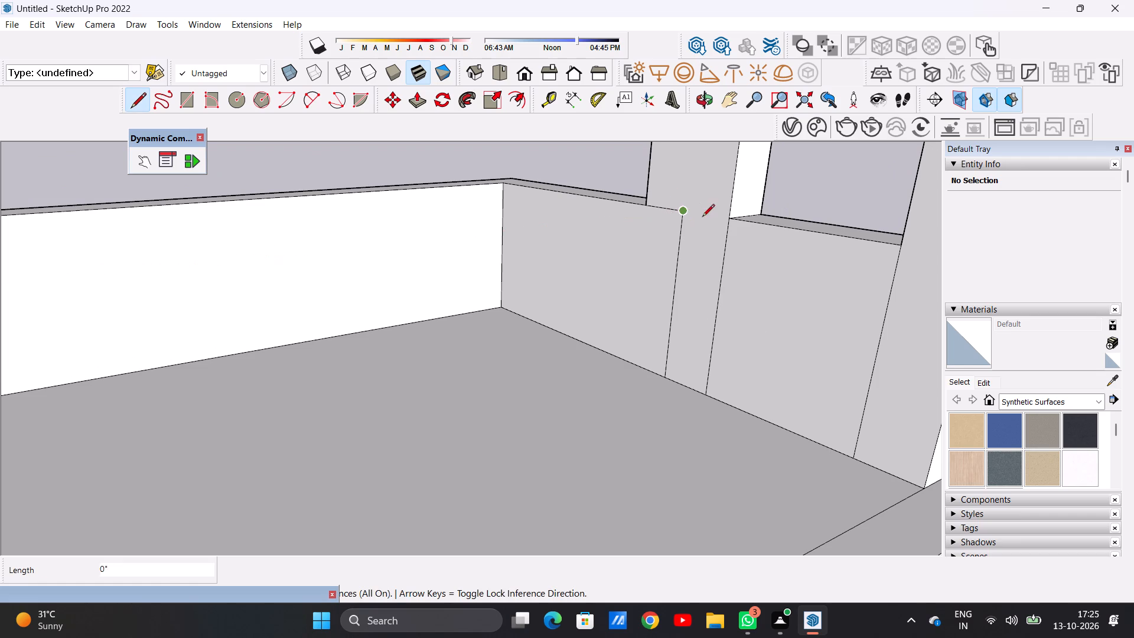
pyautogui.click(728, 223)
pyautogui.press('space')
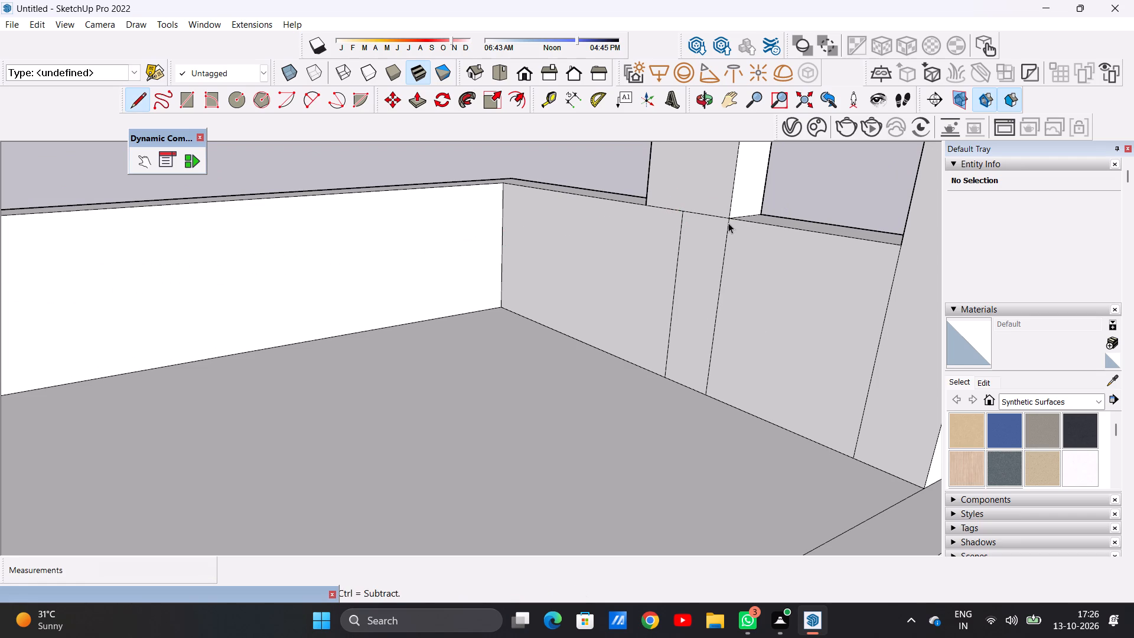
# Erase the vertical seams on the inner side parapet face below the rear pillar at the terrace's outer end.
pyautogui.write('e')
pyautogui.moveTo(664, 253); pyautogui.dragTo(685, 259)
pyautogui.moveTo(695, 261); pyautogui.dragTo(700, 263)
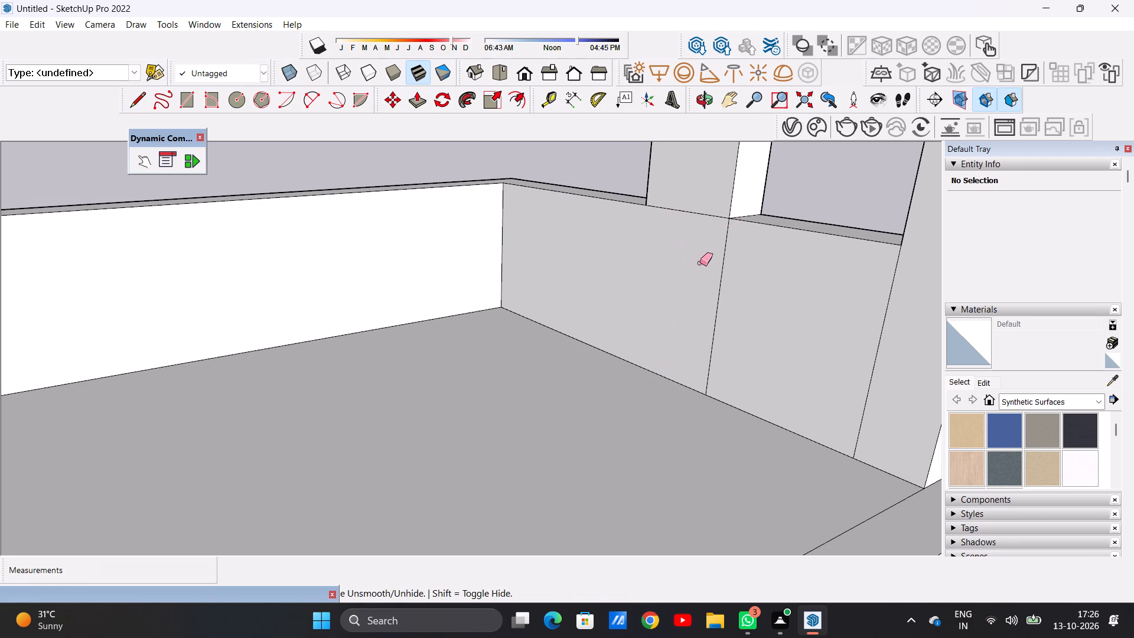
pyautogui.moveTo(700, 263); pyautogui.dragTo(725, 269)
# Erase the remaining vertical seam below the rear pillar on the side parapet beside the adjoining block.
pyautogui.scroll(-18, 581, 353)
pyautogui.moveTo(581, 340); pyautogui.dragTo(481, 341, button='middle')
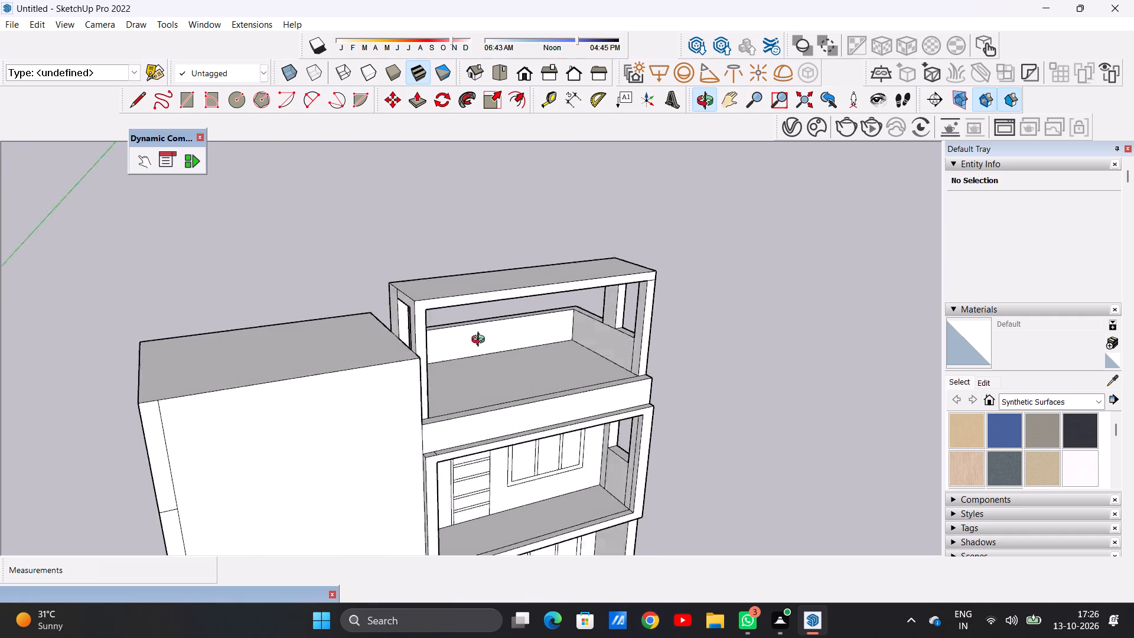
pyautogui.moveTo(481, 341); pyautogui.dragTo(289, 334, button='middle')
pyautogui.scroll(1, 425, 357)
pyautogui.scroll(-2, 419, 359)
pyautogui.scroll(1, 416, 359)
pyautogui.scroll(-1, 413, 359)
pyautogui.scroll(19, 411, 358)
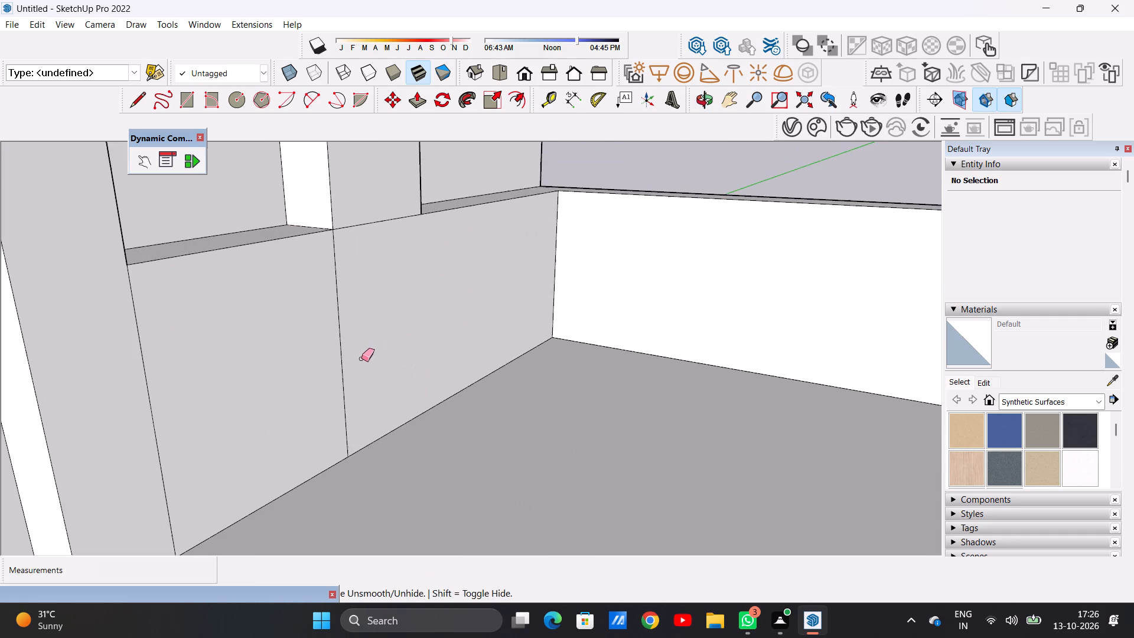
pyautogui.moveTo(328, 364); pyautogui.dragTo(353, 359)
pyautogui.scroll(-10, 353, 375)
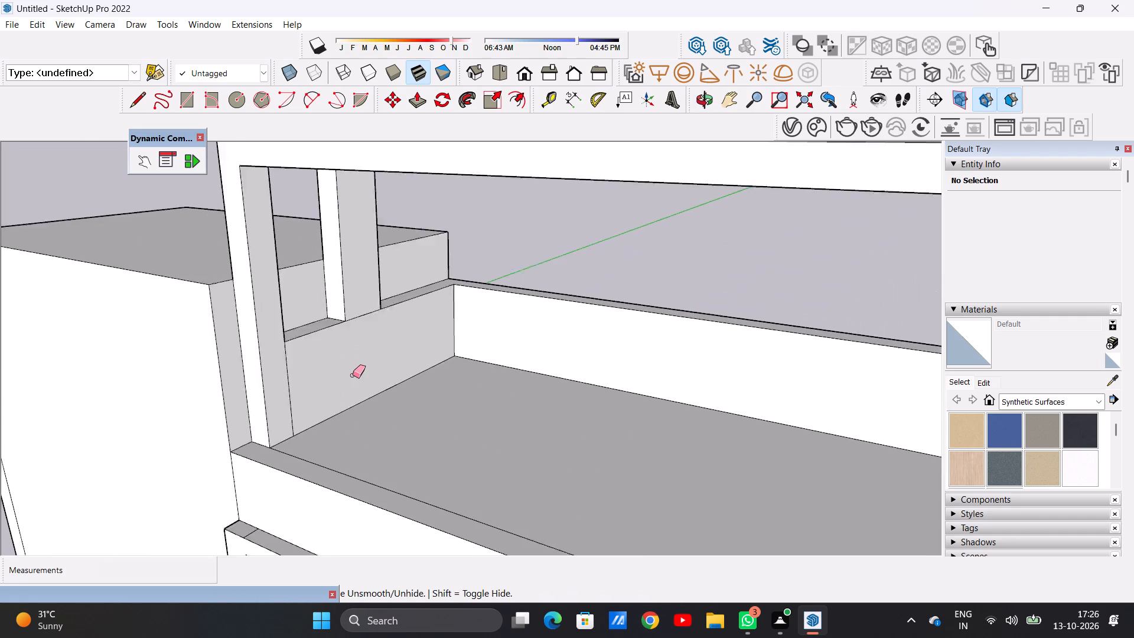
pyautogui.scroll(-6, 353, 375)
pyautogui.moveTo(385, 455); pyautogui.dragTo(691, 416, button='middle')
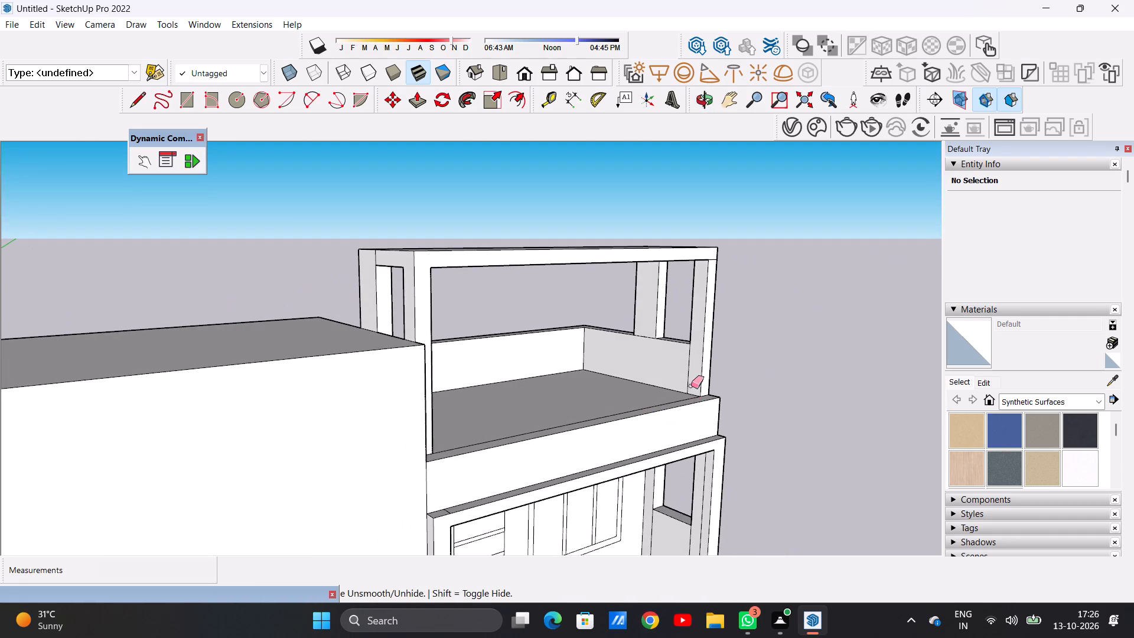
pyautogui.scroll(10, 691, 376)
pyautogui.press('space')
# Draw a line about 17' 2 11/16" long across the terrace floor between the two front pillars, parallel to the front edge.
pyautogui.scroll(-6, 584, 379)
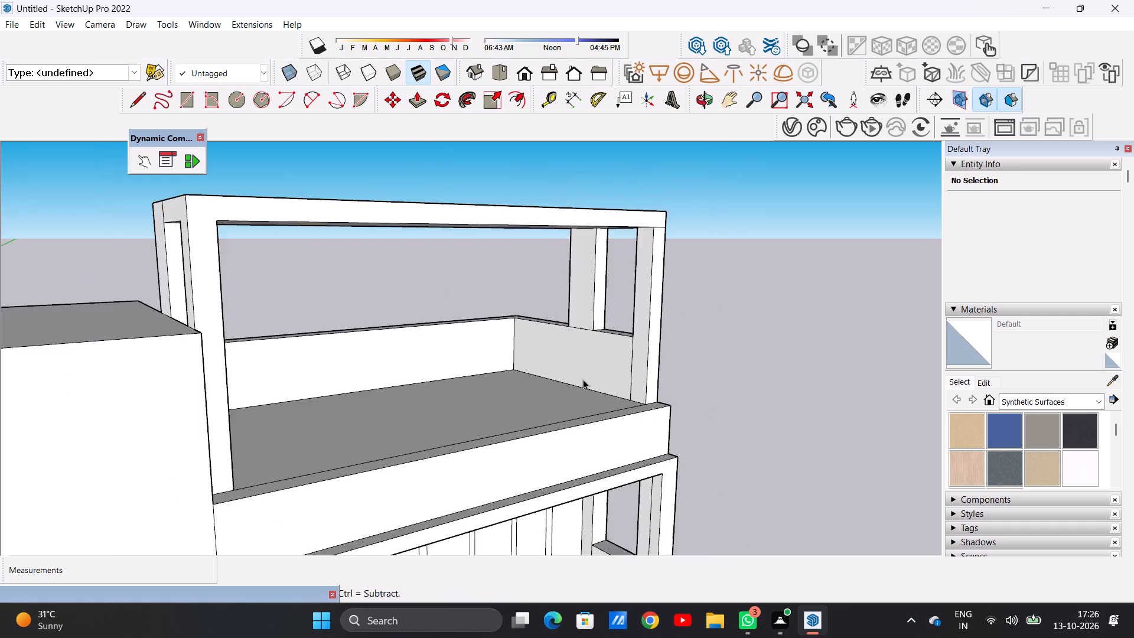
pyautogui.scroll(-12, 583, 379)
pyautogui.moveTo(612, 389); pyautogui.dragTo(425, 367, button='middle')
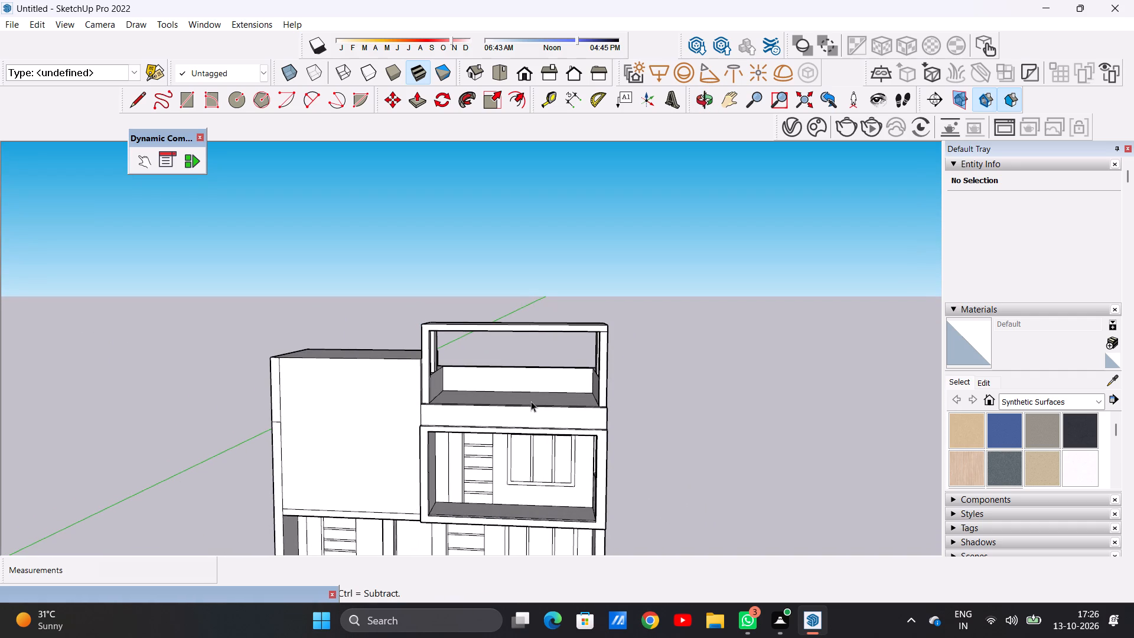
pyautogui.scroll(-1, 531, 395)
pyautogui.moveTo(529, 389); pyautogui.dragTo(522, 472, button='middle')
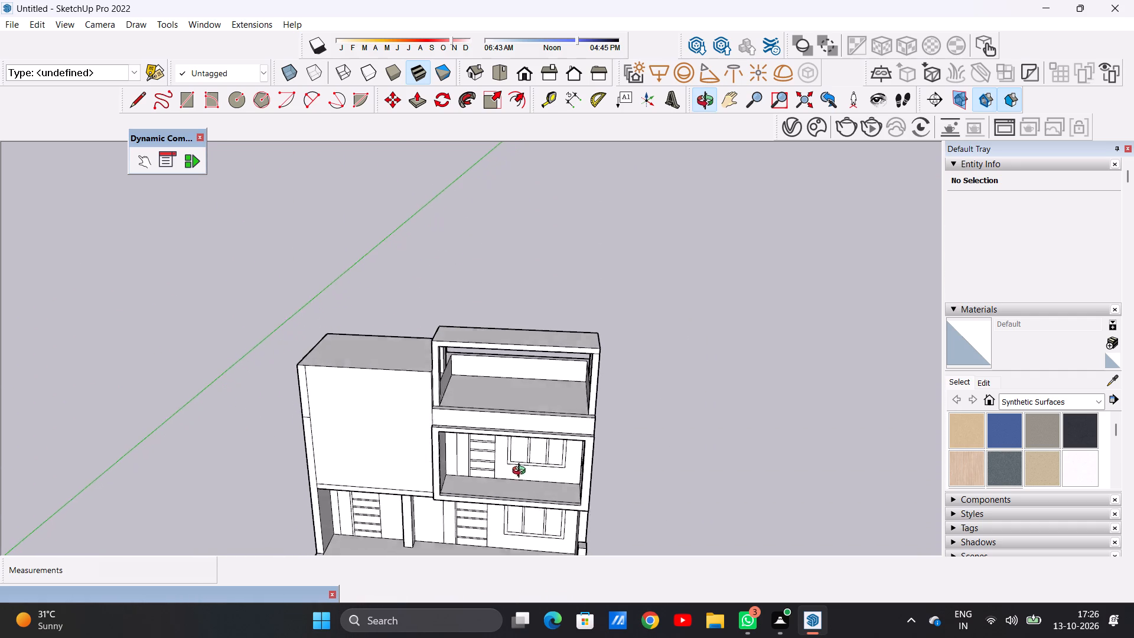
pyautogui.moveTo(522, 472); pyautogui.dragTo(519, 476, button='middle')
pyautogui.scroll(1, 569, 413)
pyautogui.scroll(-1, 569, 413)
pyautogui.scroll(1, 569, 413)
pyautogui.scroll(-1, 569, 413)
pyautogui.scroll(14, 569, 413)
pyautogui.scroll(-1, 574, 432)
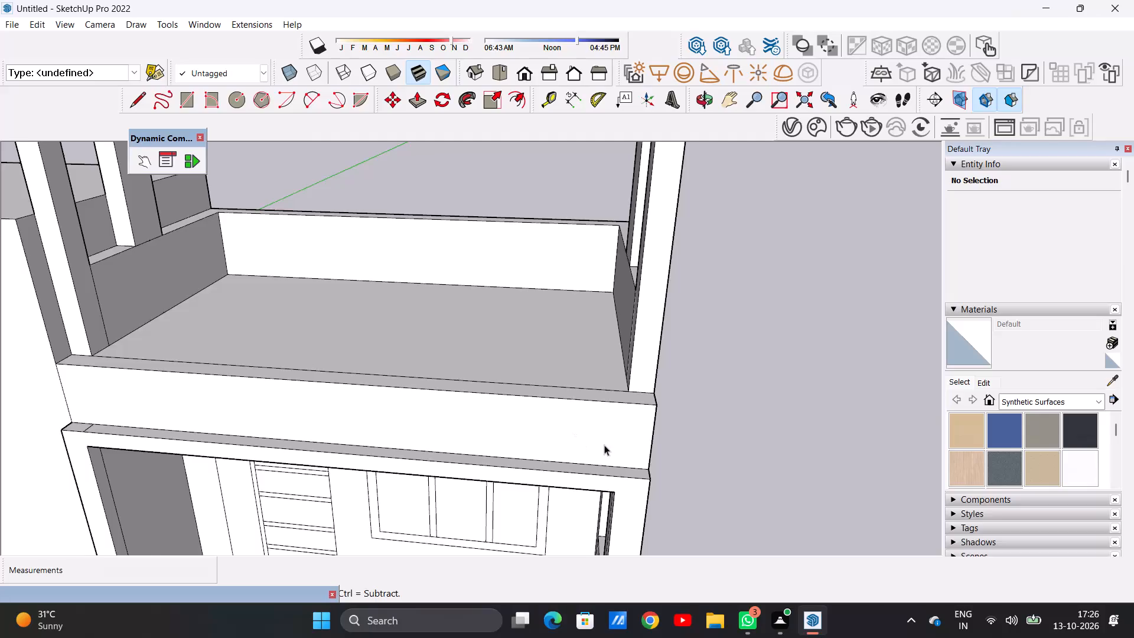
pyautogui.moveTo(604, 445); pyautogui.dragTo(679, 472, button='middle')
pyautogui.scroll(-3, 551, 347)
pyautogui.moveTo(569, 369); pyautogui.dragTo(549, 424, button='middle')
pyautogui.scroll(3, 598, 388)
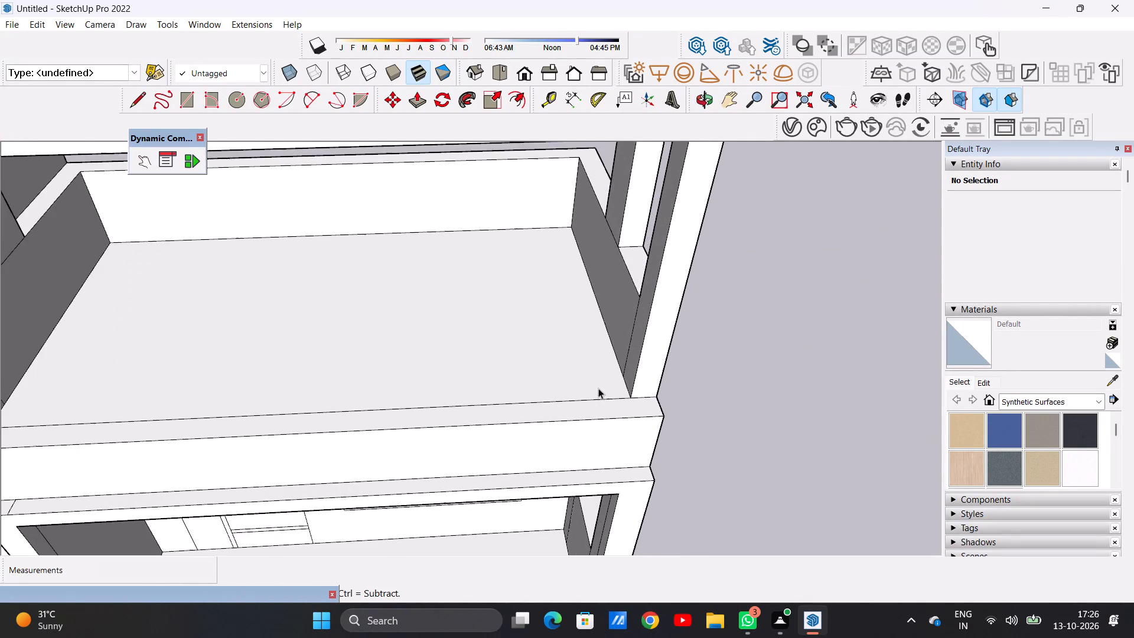
pyautogui.scroll(4, 598, 388)
pyautogui.scroll(-2, 615, 388)
pyautogui.scroll(13, 615, 388)
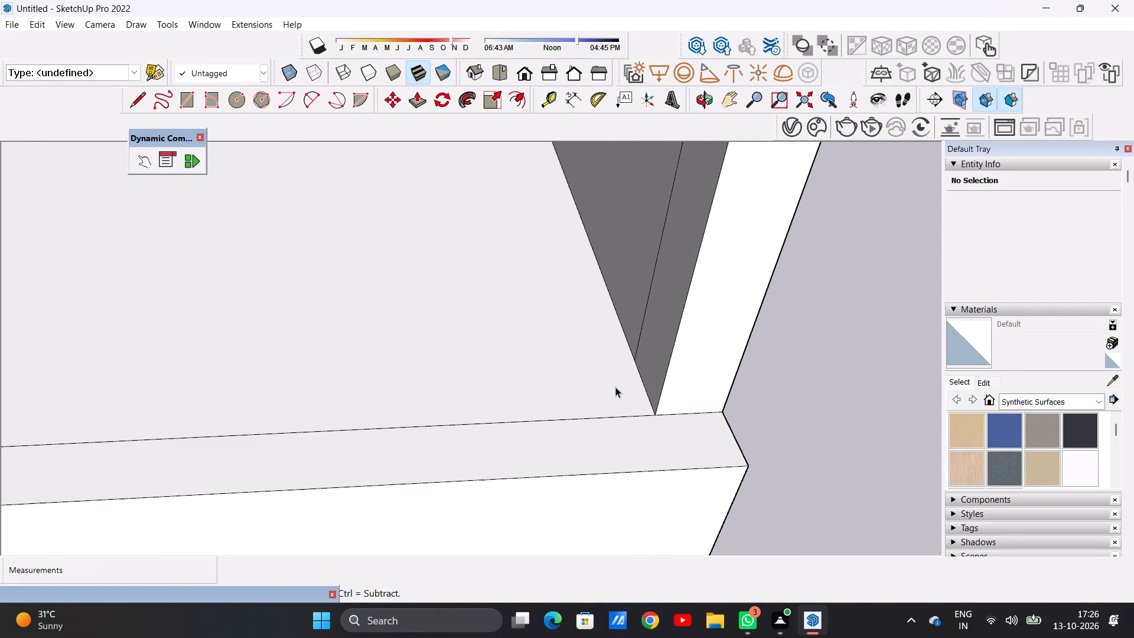
pyautogui.press('l')
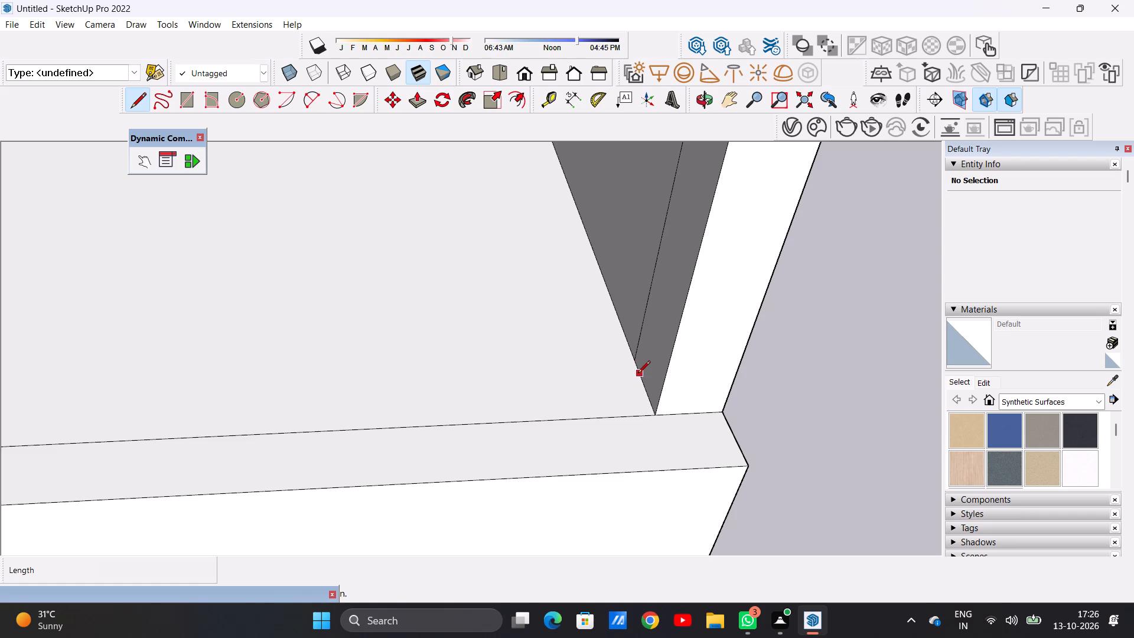
pyautogui.click(638, 374)
pyautogui.scroll(-12, 530, 376)
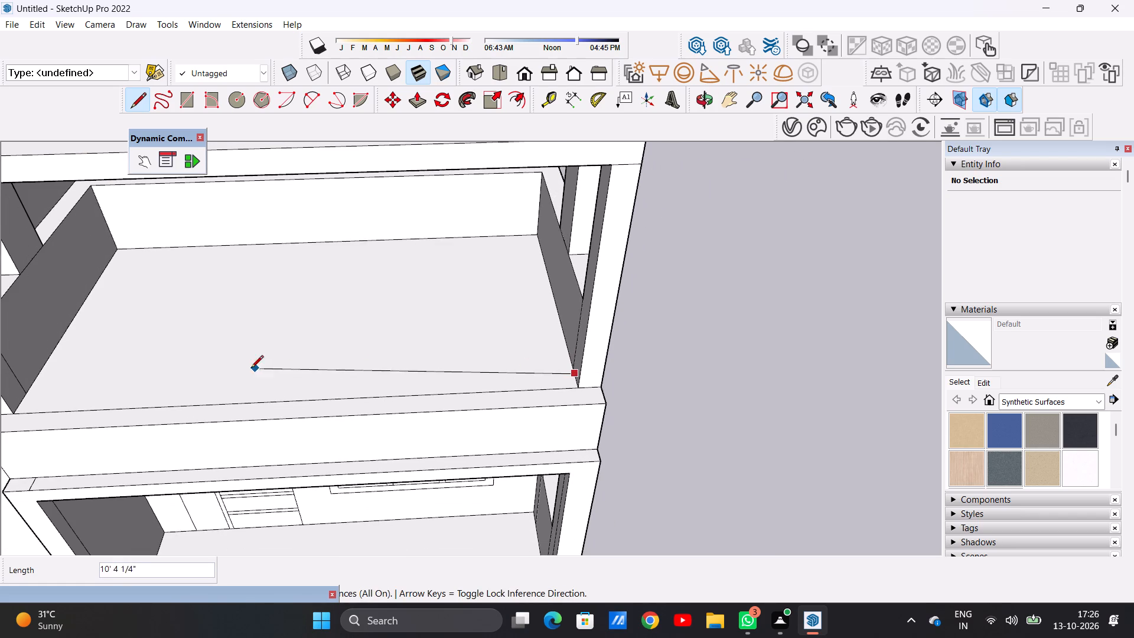
pyautogui.scroll(3, 61, 393)
pyautogui.scroll(-1, 60, 393)
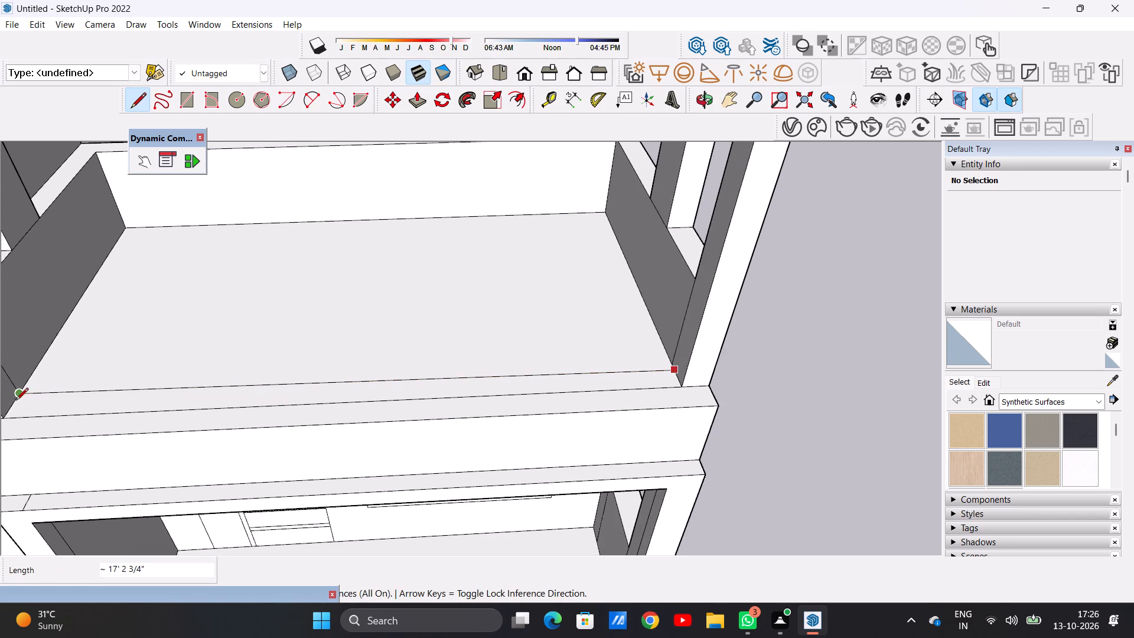
pyautogui.click(9, 406)
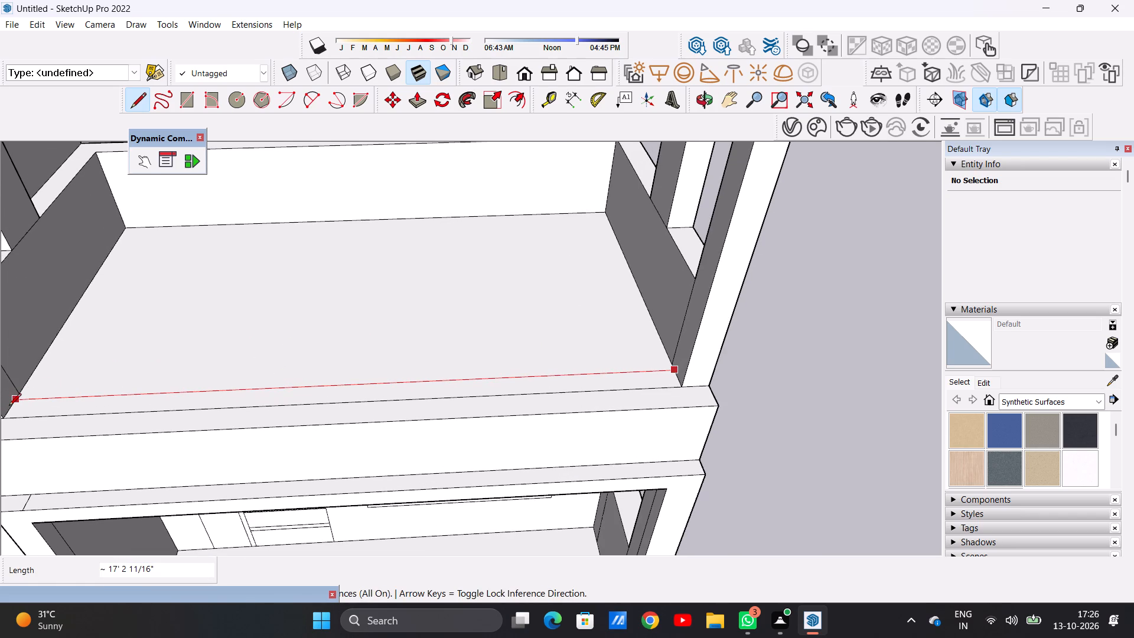
pyautogui.press('space')
# Raise the narrow floor strip between the front pillars about 8 3/8" with Push/Pull, forming a low front curb.
pyautogui.scroll(-7, 324, 412)
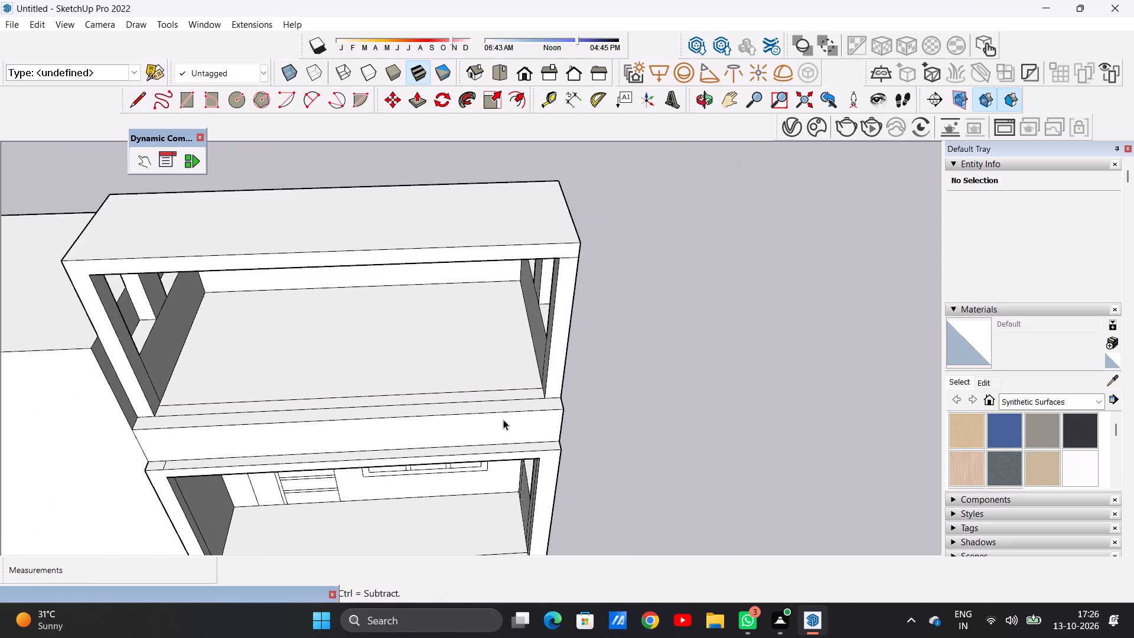
pyautogui.moveTo(503, 419); pyautogui.dragTo(474, 384, button='middle')
pyautogui.scroll(2, 497, 377)
pyautogui.scroll(-1, 497, 377)
pyautogui.scroll(9, 497, 377)
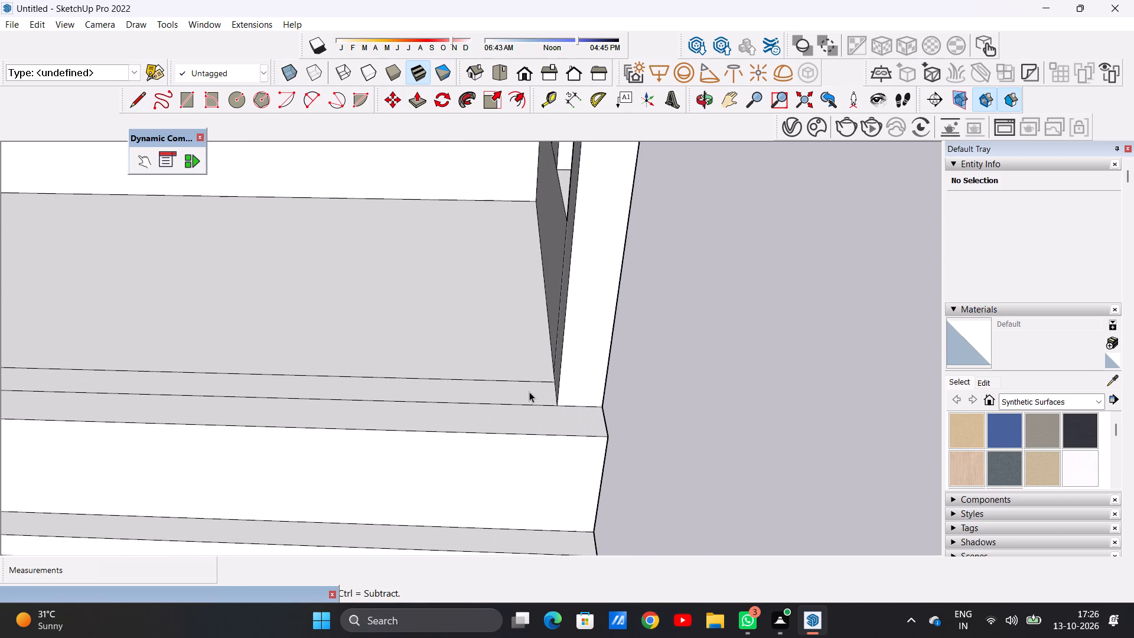
pyautogui.press('p')
pyautogui.scroll(3, 523, 388)
pyautogui.moveTo(520, 388); pyautogui.dragTo(586, 384, button='middle')
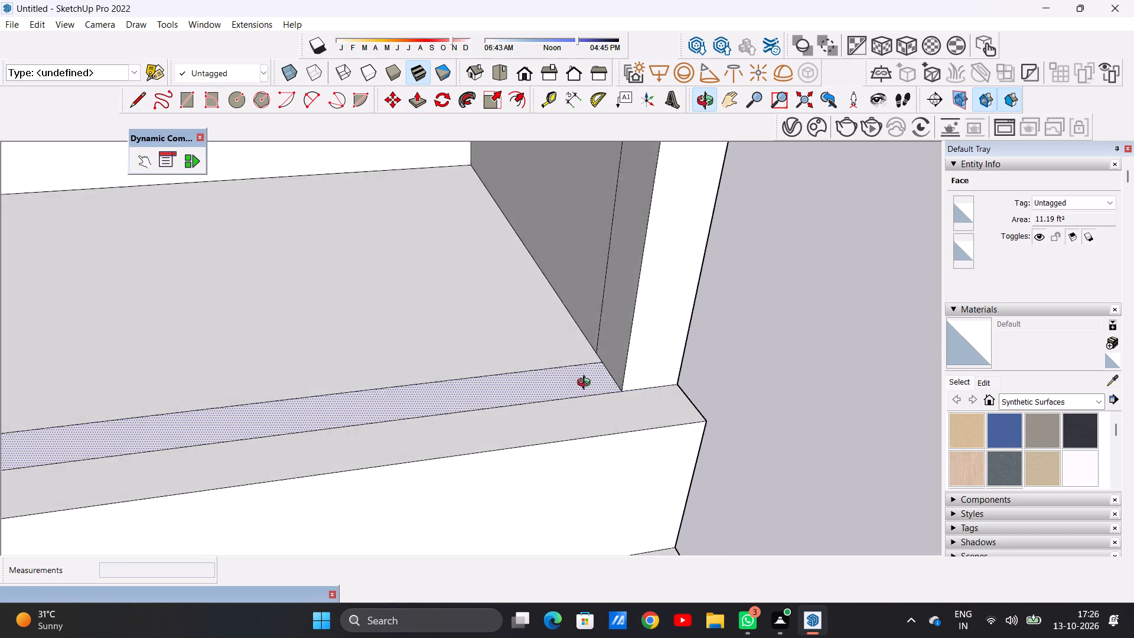
pyautogui.moveTo(586, 384); pyautogui.dragTo(593, 383, button='middle')
pyautogui.click(595, 376)
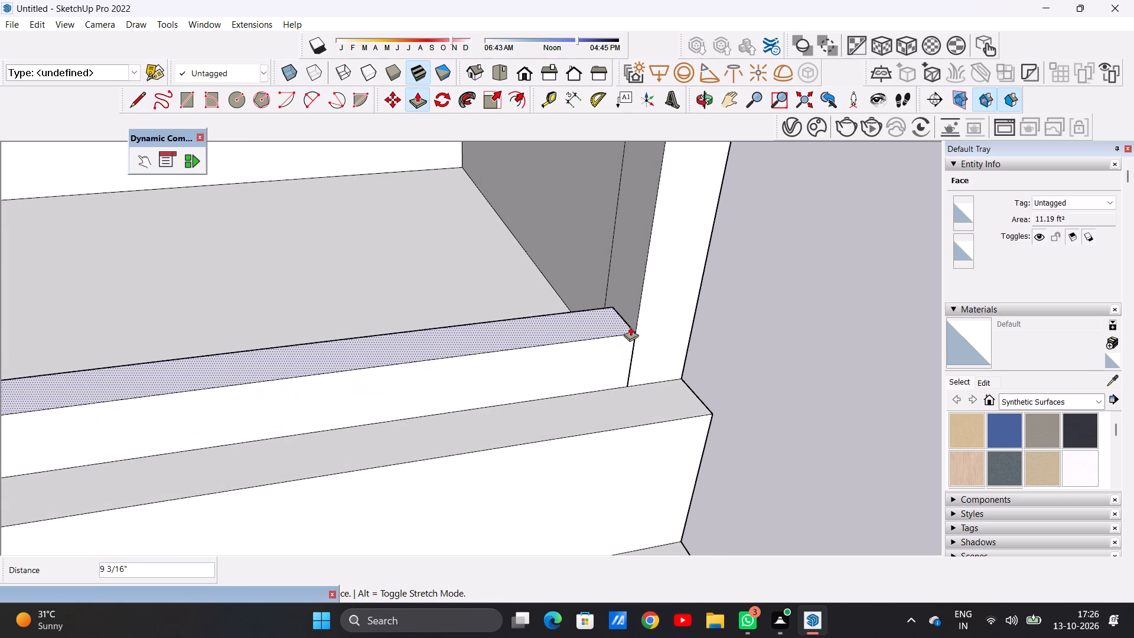
pyautogui.click(632, 332)
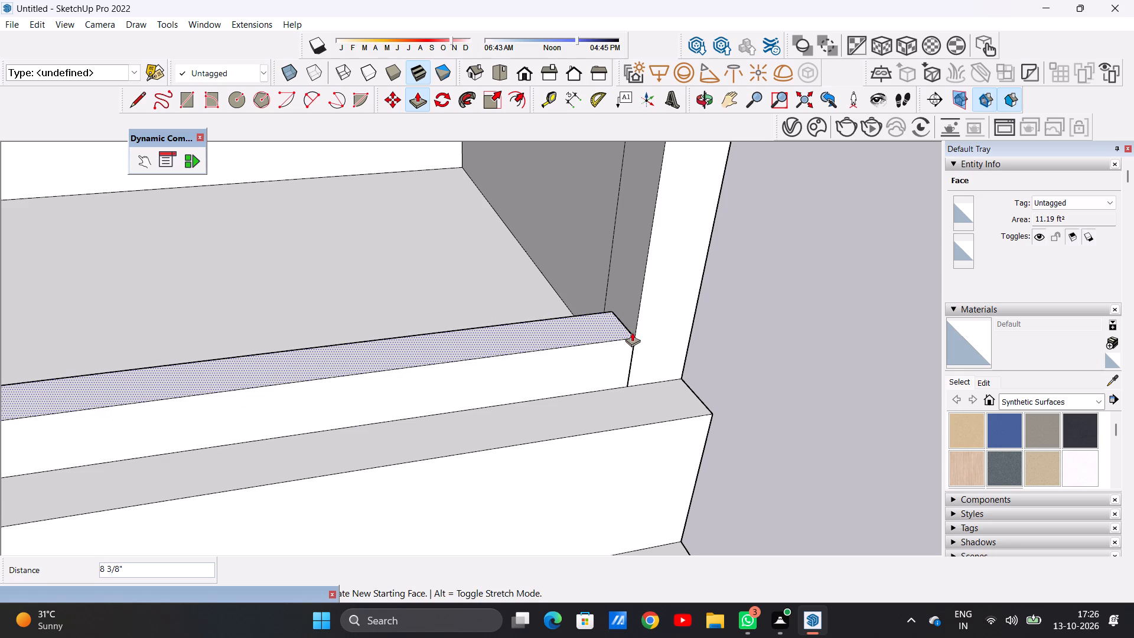
pyautogui.press('space')
# Erase the vertical seams where both ends of the low front curb meet the front pillars.
pyautogui.scroll(-17, 605, 388)
pyautogui.moveTo(604, 422); pyautogui.dragTo(562, 361, button='middle')
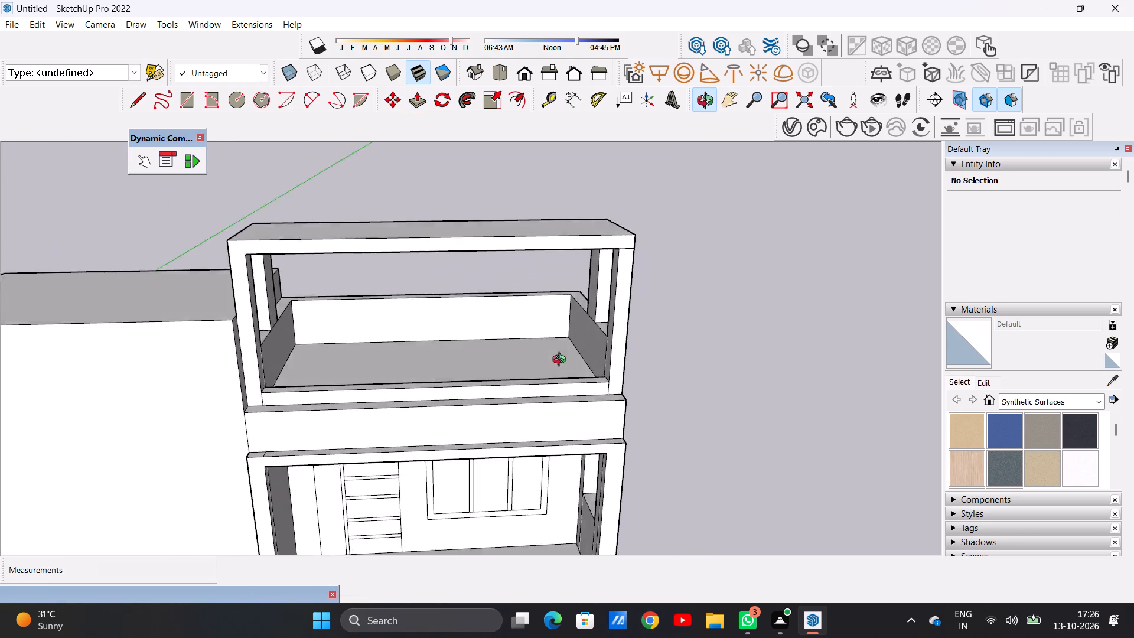
pyautogui.moveTo(562, 361); pyautogui.dragTo(556, 342, button='middle')
pyautogui.scroll(2, 592, 398)
pyautogui.scroll(-1, 592, 398)
pyautogui.scroll(2, 592, 398)
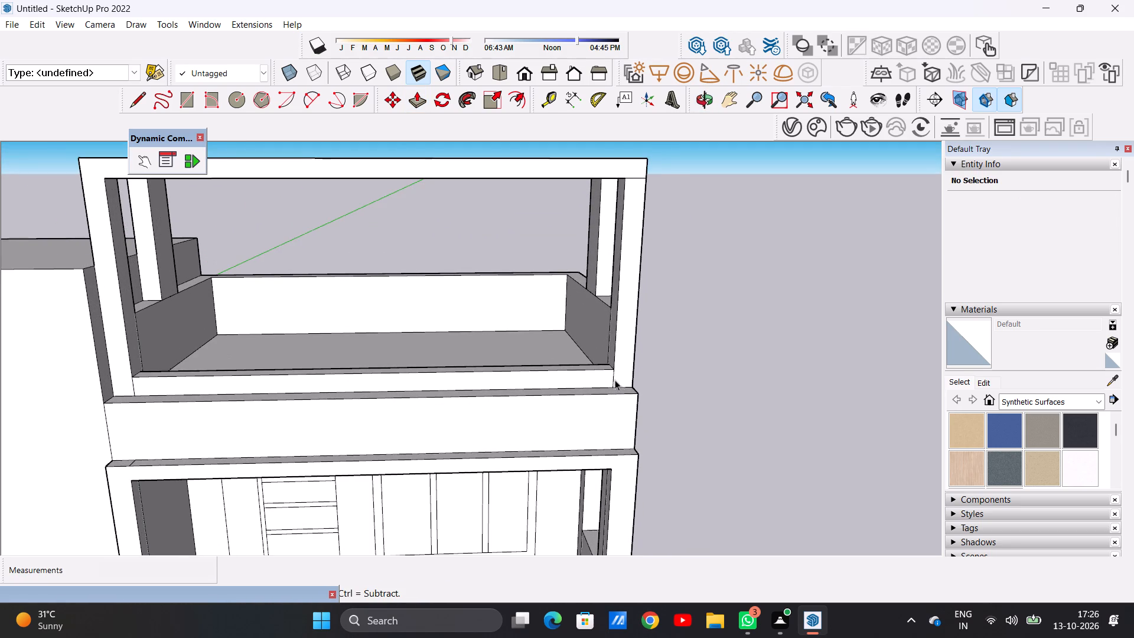
pyautogui.scroll(7, 610, 379)
pyautogui.press('e')
pyautogui.moveTo(608, 382); pyautogui.dragTo(631, 376)
pyautogui.scroll(-14, 635, 397)
pyautogui.scroll(3, 325, 415)
pyautogui.scroll(-1, 311, 415)
pyautogui.scroll(1, 303, 415)
pyautogui.scroll(-1, 296, 412)
pyautogui.scroll(11, 290, 409)
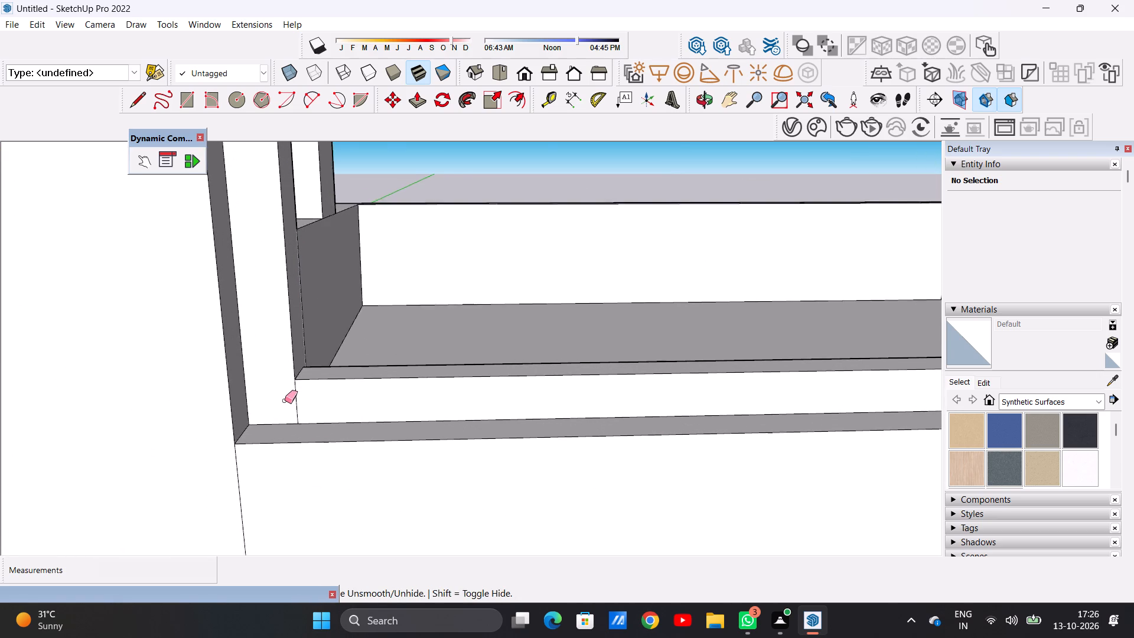
pyautogui.scroll(3, 285, 401)
pyautogui.moveTo(285, 401); pyautogui.dragTo(313, 392)
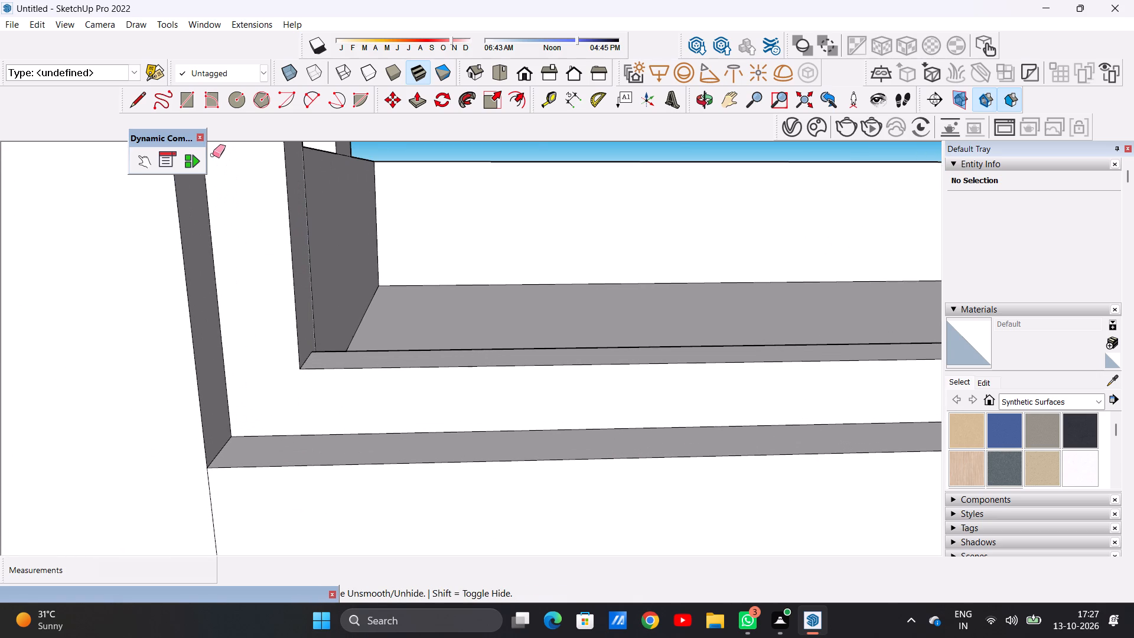
pyautogui.press('space')
# Pull the rooftop frame's front face outward about 1' 2 13/16" with Push/Pull, flush with the lower balcony frame's front.
pyautogui.scroll(-12, 266, 287)
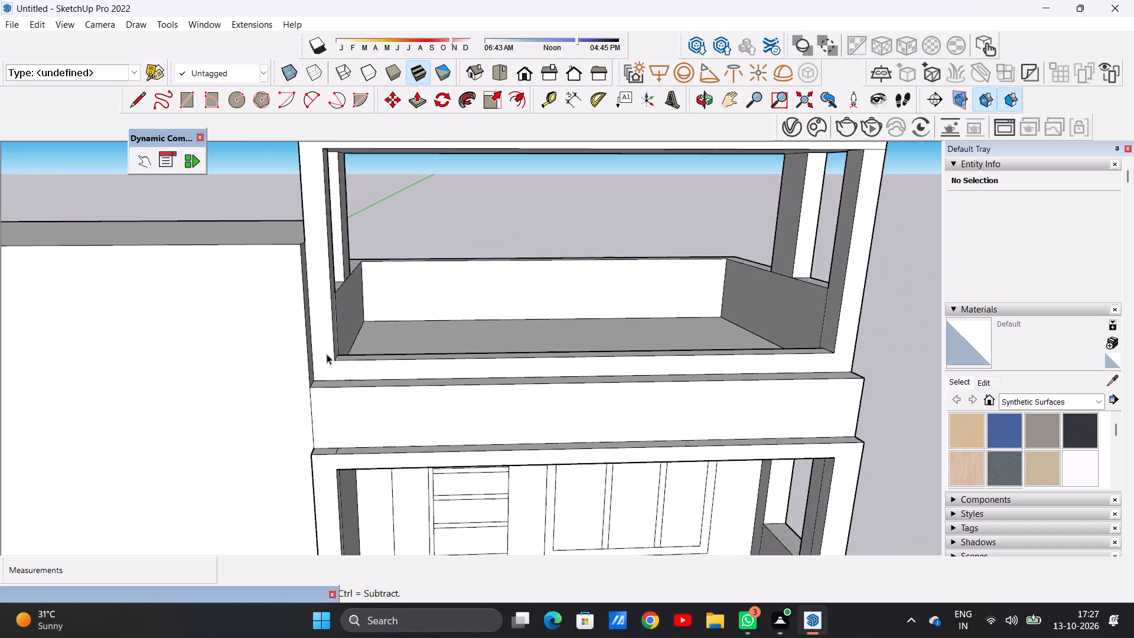
pyautogui.scroll(-11, 327, 354)
pyautogui.moveTo(413, 362); pyautogui.dragTo(287, 334, button='middle')
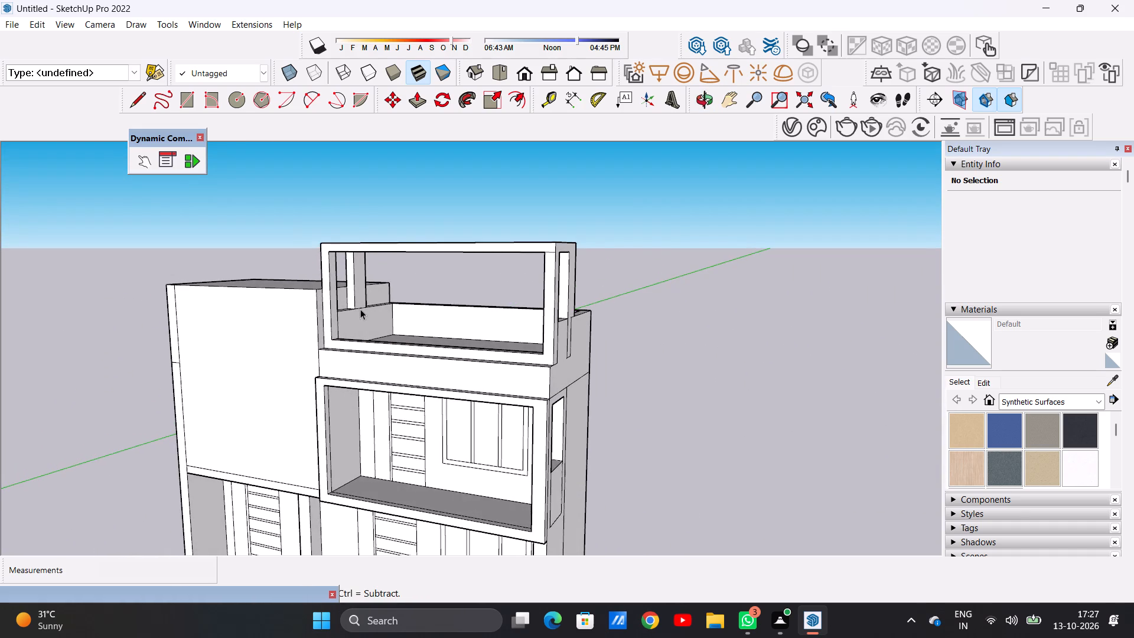
pyautogui.scroll(8, 352, 308)
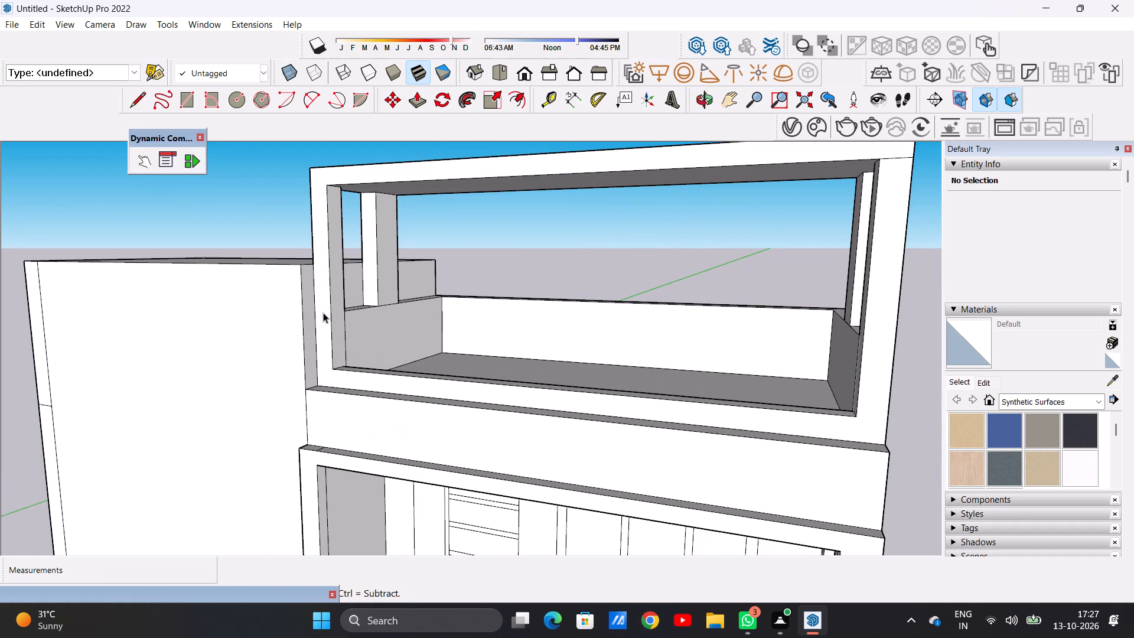
pyautogui.scroll(-6, 344, 330)
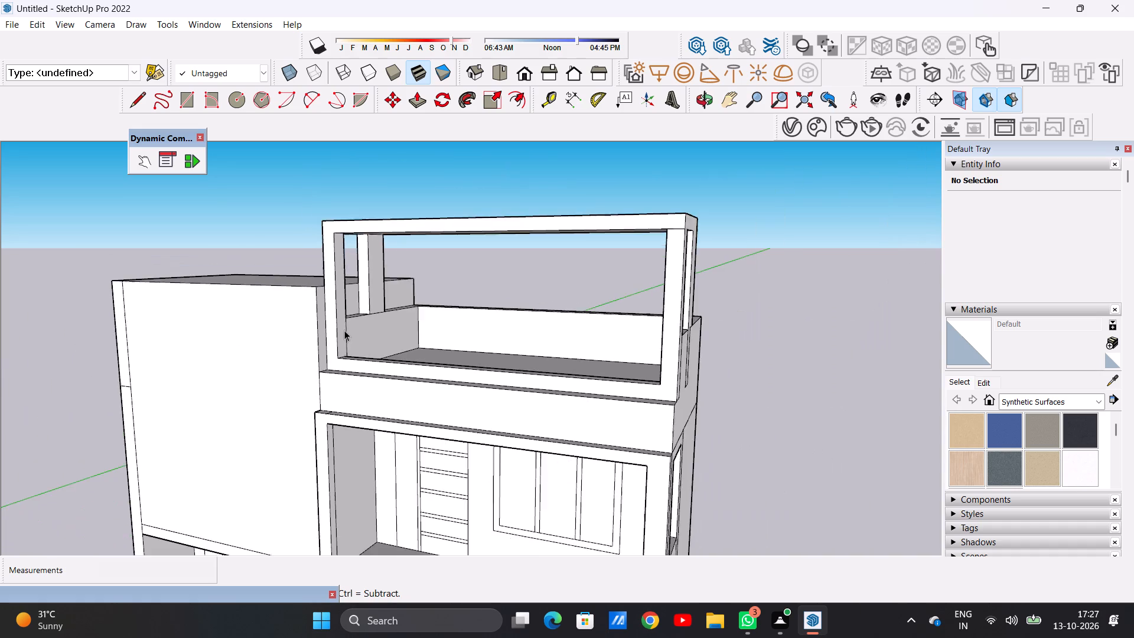
pyautogui.scroll(-5, 344, 330)
pyautogui.moveTo(465, 362); pyautogui.dragTo(377, 416, button='middle')
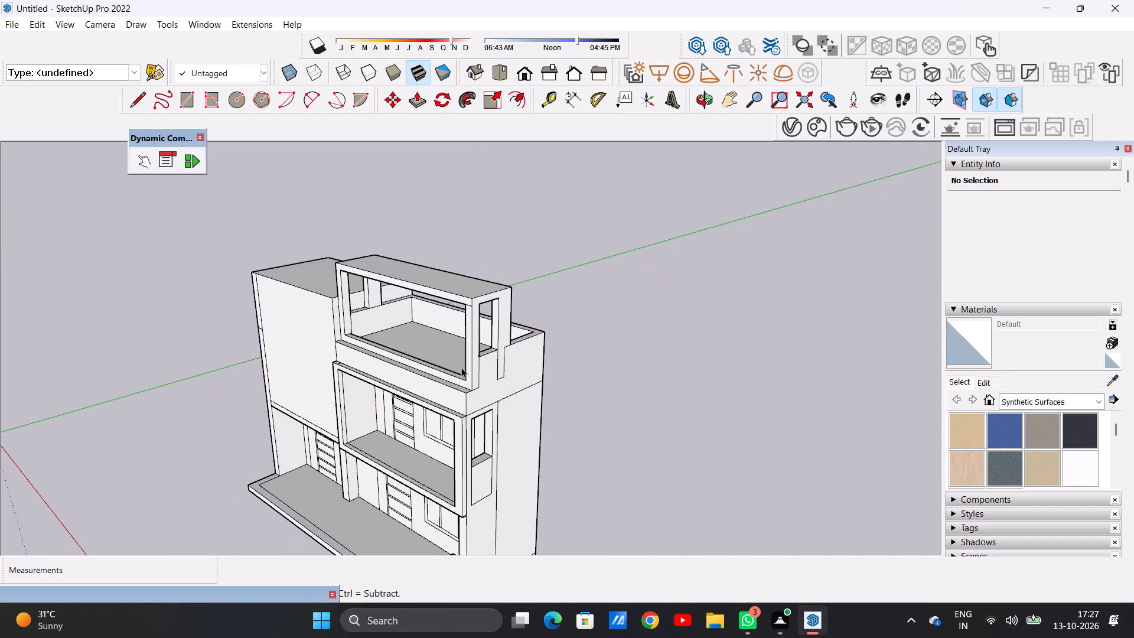
pyautogui.scroll(13, 461, 367)
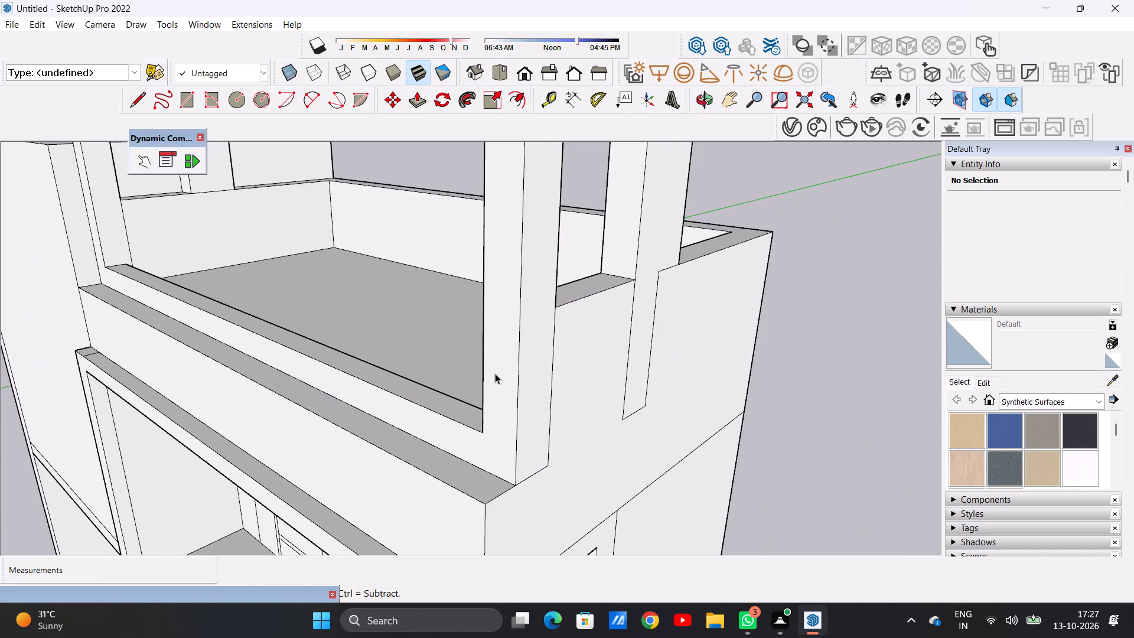
pyautogui.press('p')
pyautogui.click(497, 362)
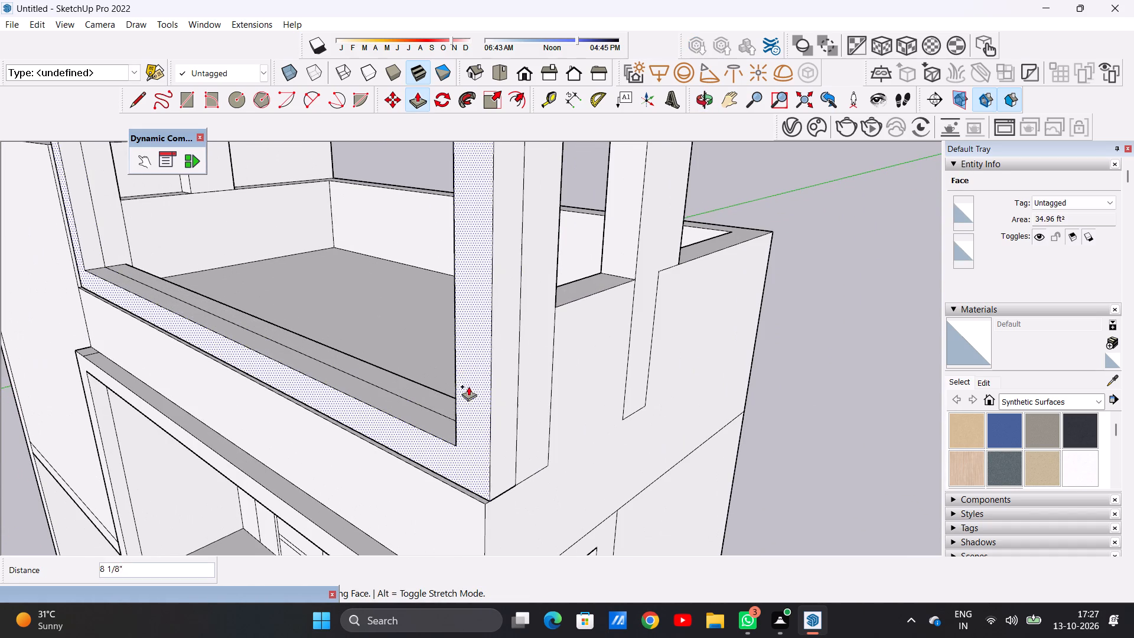
pyautogui.scroll(-6, 452, 404)
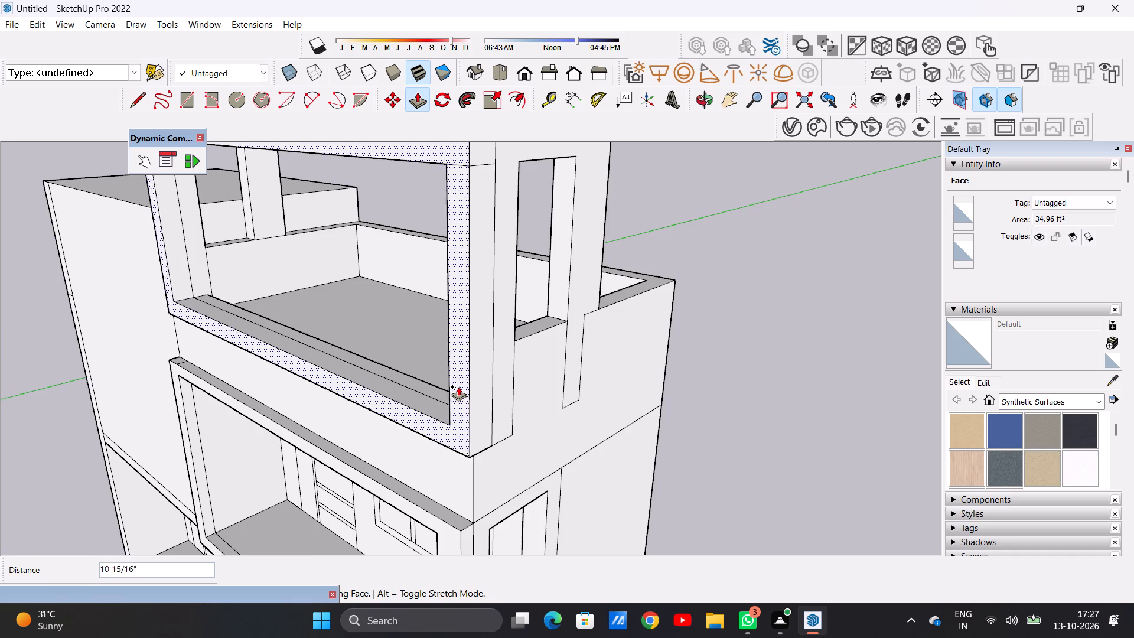
pyautogui.scroll(-6, 456, 379)
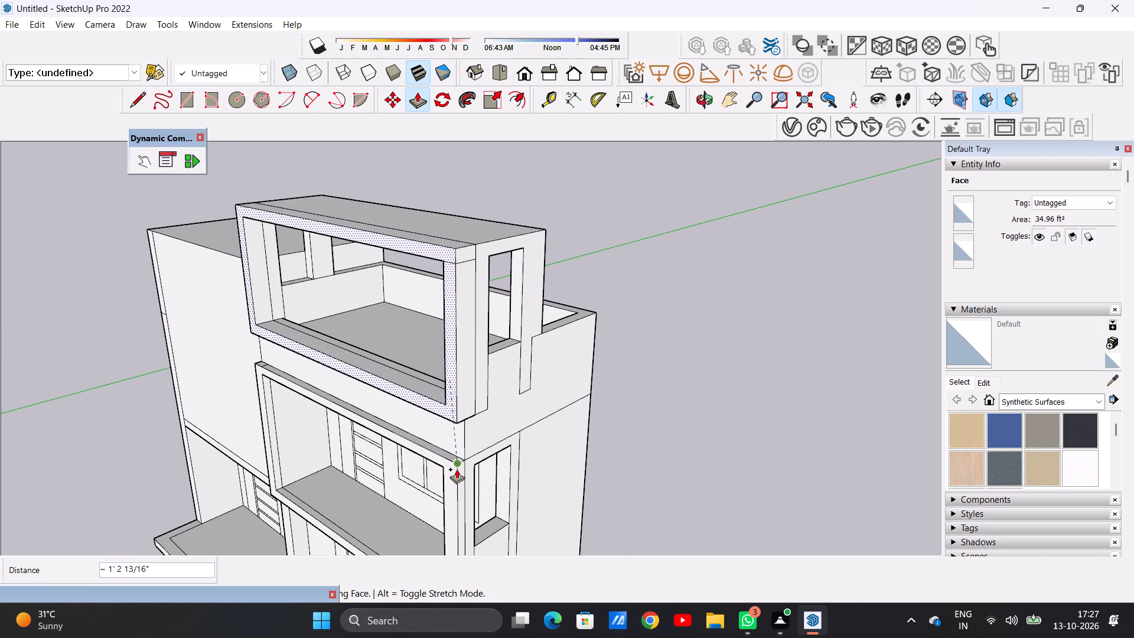
pyautogui.click(457, 469)
pyautogui.press('space')
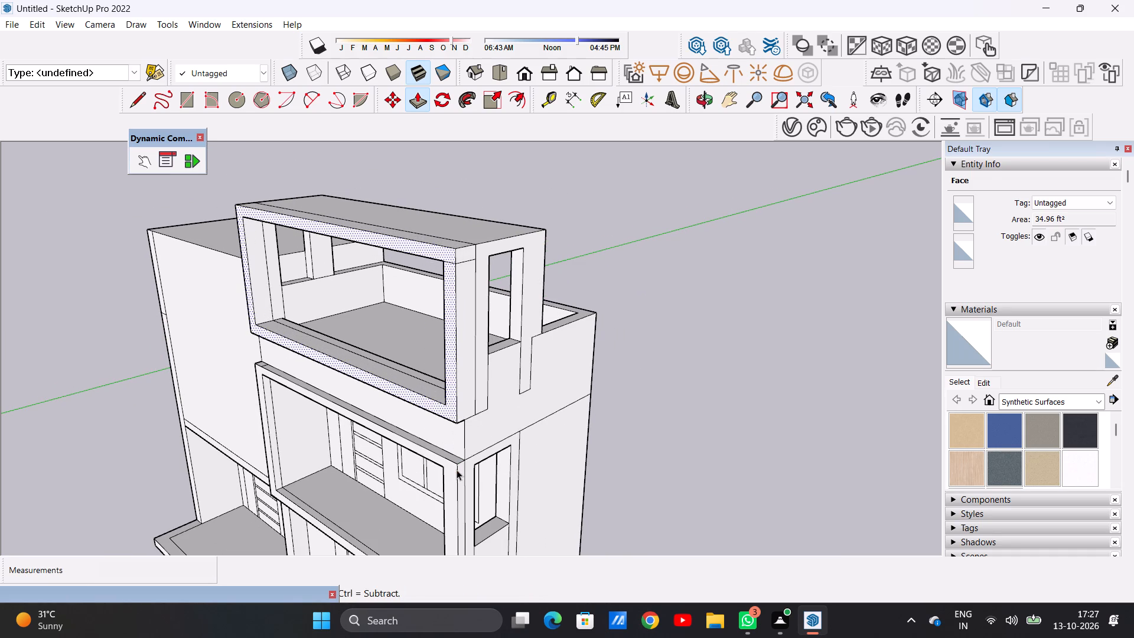
pyautogui.scroll(-5, 454, 430)
pyautogui.moveTo(426, 440); pyautogui.dragTo(598, 318, button='middle')
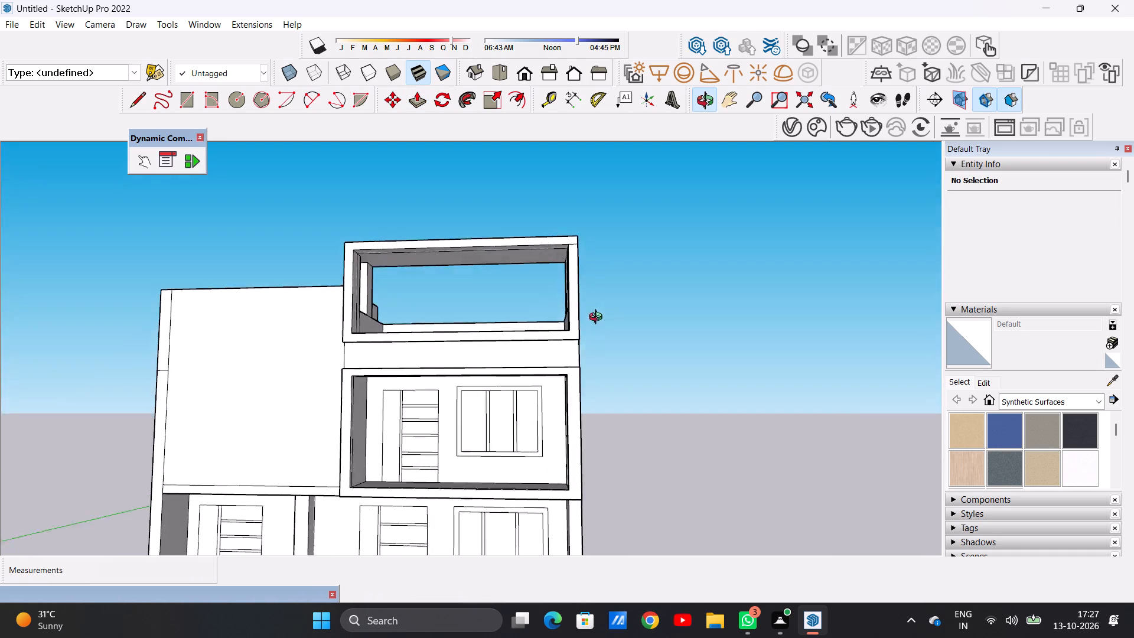
# Examine the rooftop frame, its low front curb and the front pillars from several angles for leftover seams.
pyautogui.moveTo(598, 318); pyautogui.dragTo(619, 440, button='middle')
pyautogui.scroll(3, 442, 386)
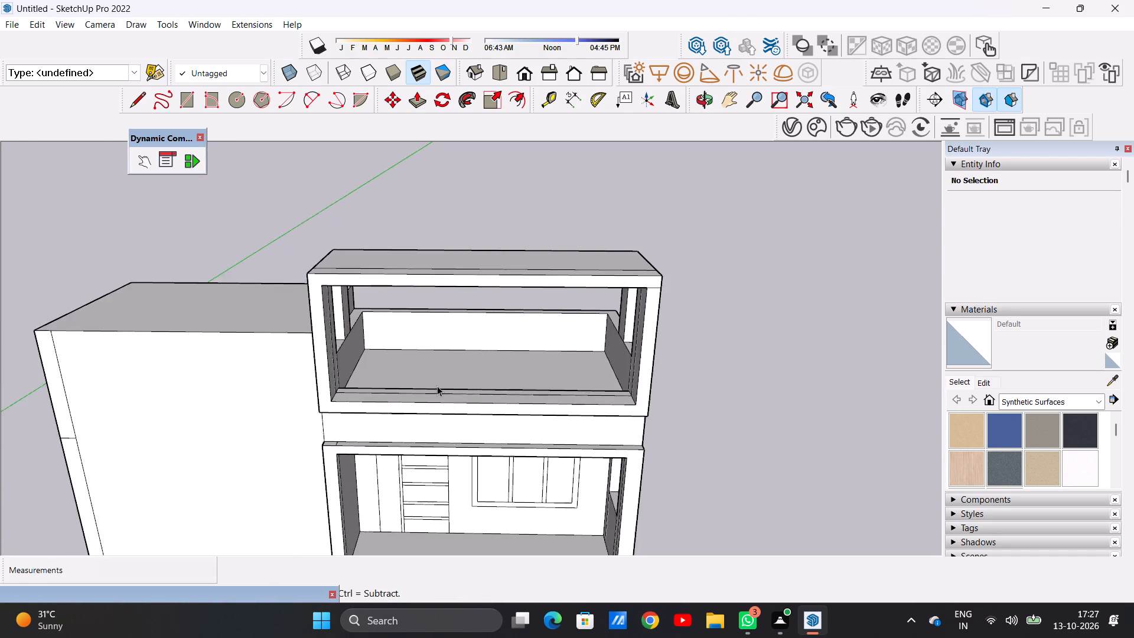
pyautogui.scroll(12, 437, 386)
pyautogui.scroll(-10, 428, 399)
pyautogui.moveTo(497, 427); pyautogui.dragTo(493, 344, button='middle')
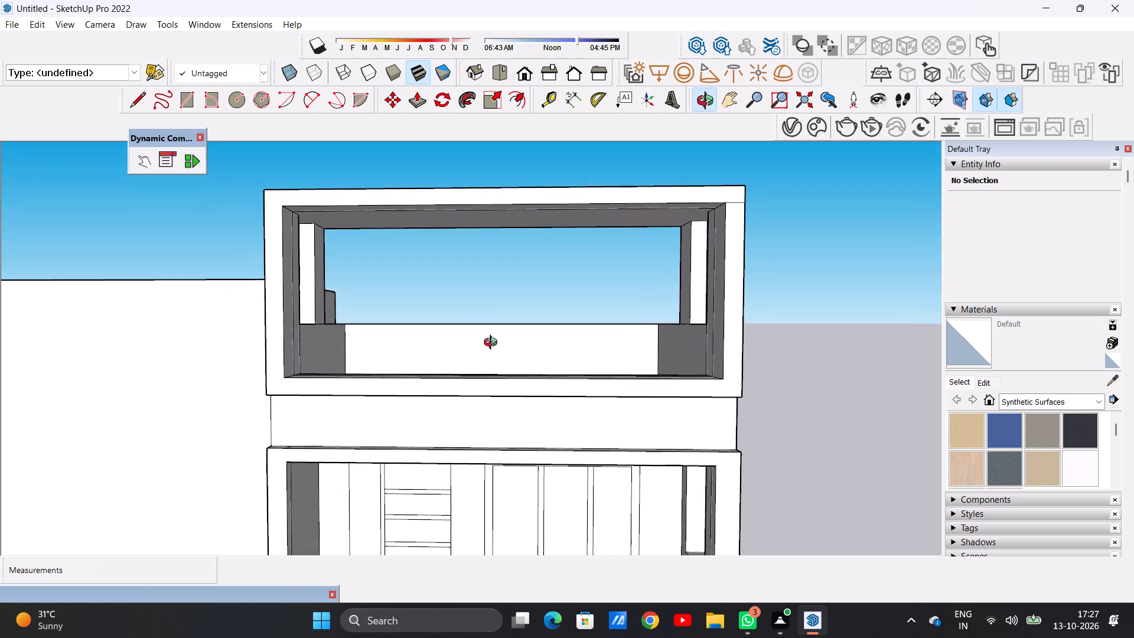
pyautogui.moveTo(493, 344); pyautogui.dragTo(526, 490, button='middle')
pyautogui.scroll(8, 502, 366)
pyautogui.scroll(-1, 494, 407)
pyautogui.scroll(1, 494, 407)
pyautogui.scroll(-4, 494, 407)
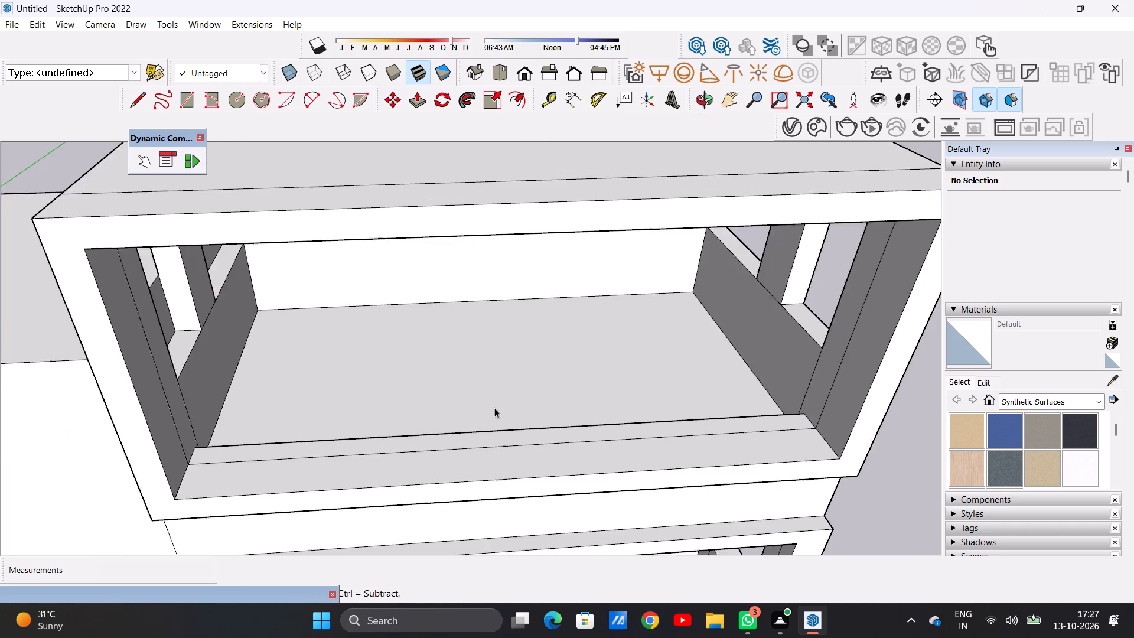
pyautogui.scroll(-8, 494, 408)
pyautogui.moveTo(590, 412); pyautogui.dragTo(150, 333, button='middle')
pyautogui.moveTo(416, 357); pyautogui.dragTo(289, 405, button='middle')
pyautogui.scroll(11, 373, 375)
pyautogui.scroll(-11, 421, 382)
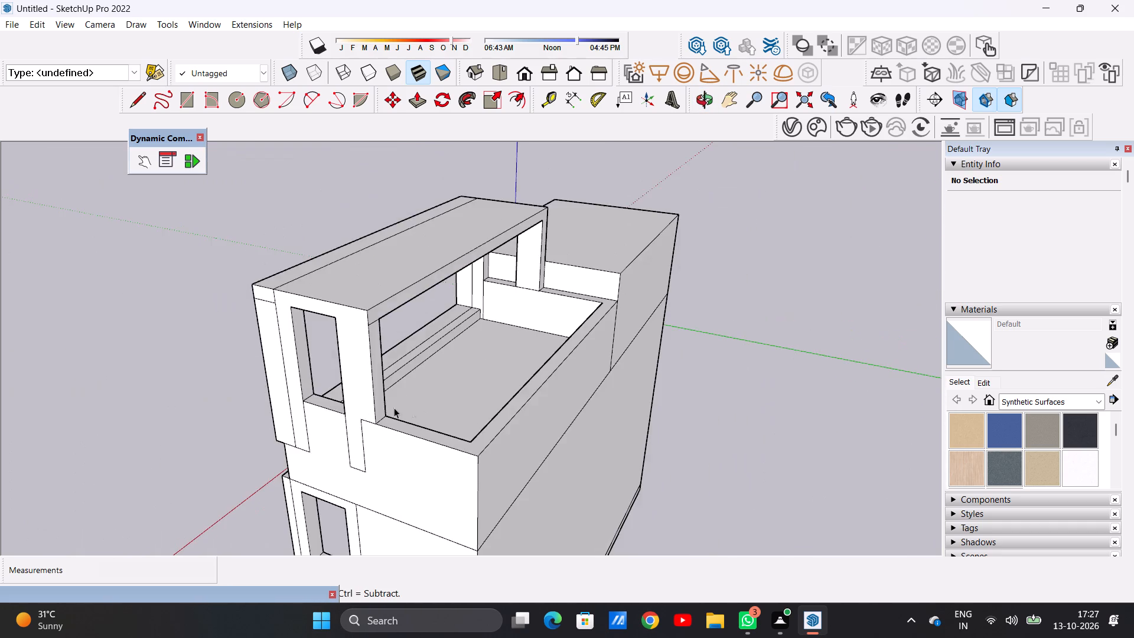
pyautogui.moveTo(279, 408); pyautogui.dragTo(570, 405, button='middle')
pyautogui.moveTo(471, 412); pyautogui.dragTo(676, 365, button='middle')
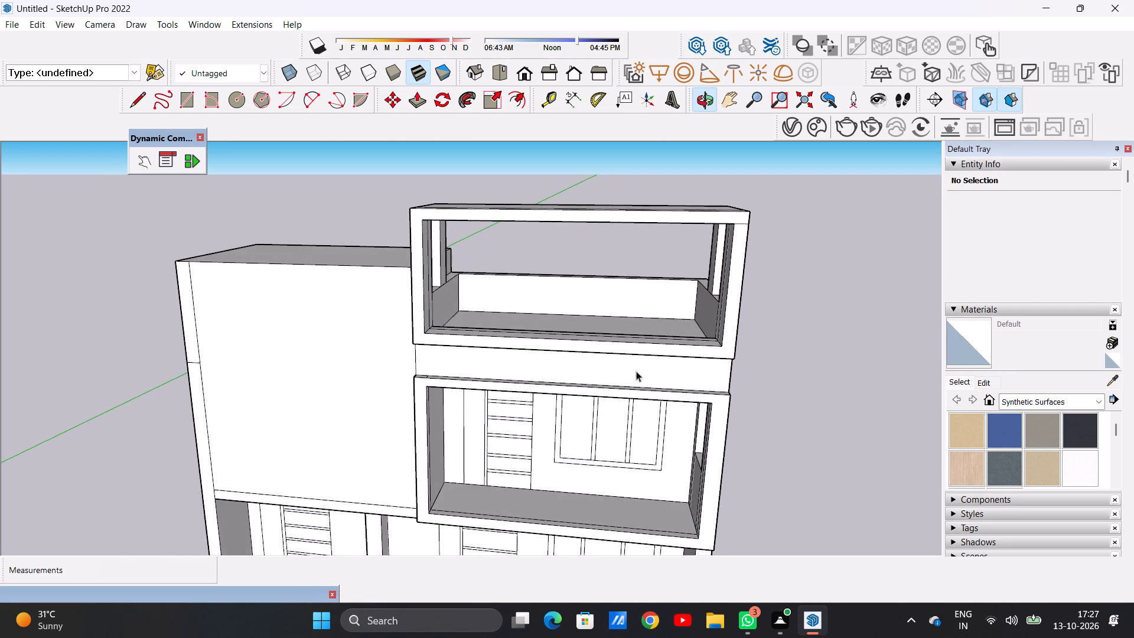
pyautogui.moveTo(573, 360); pyautogui.dragTo(591, 479, button='middle')
pyautogui.scroll(11, 660, 354)
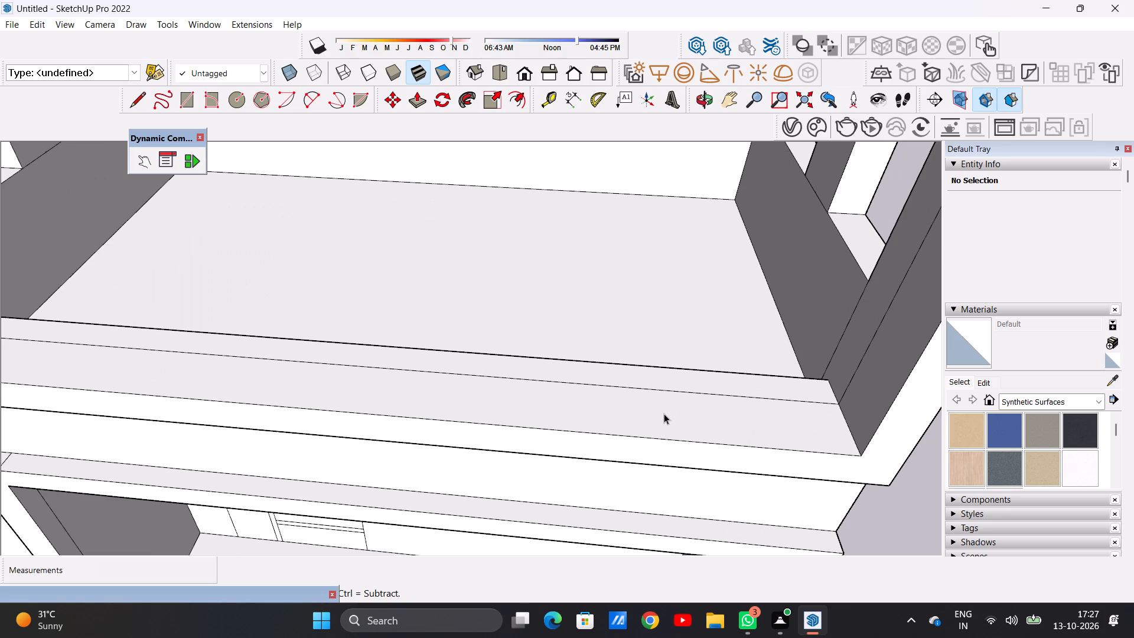
pyautogui.scroll(-13, 473, 396)
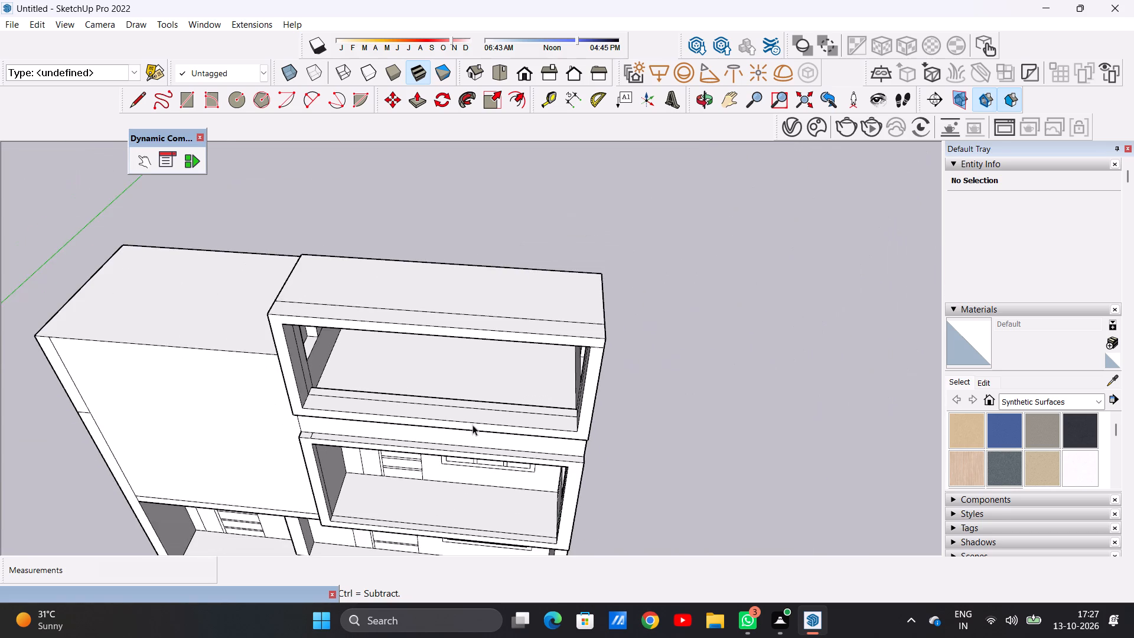
pyautogui.scroll(4, 465, 423)
pyautogui.moveTo(432, 423); pyautogui.dragTo(435, 409, button='middle')
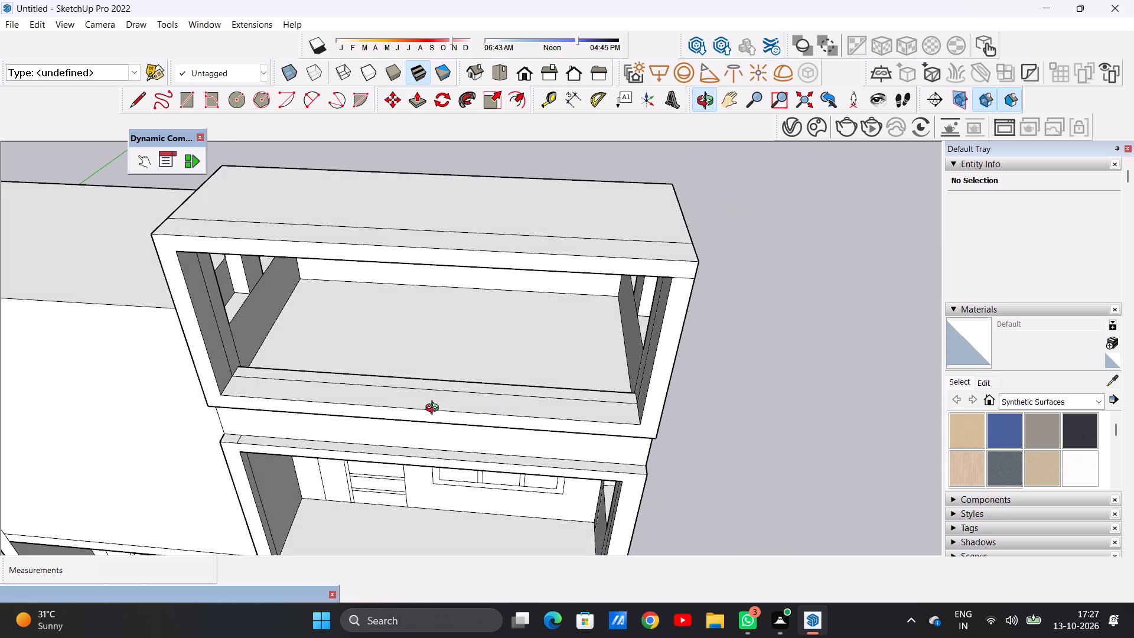
pyautogui.moveTo(435, 409); pyautogui.dragTo(434, 411, button='middle')
pyautogui.scroll(9, 223, 367)
pyautogui.scroll(-1, 240, 367)
pyautogui.scroll(3, 240, 367)
pyautogui.scroll(-3, 240, 367)
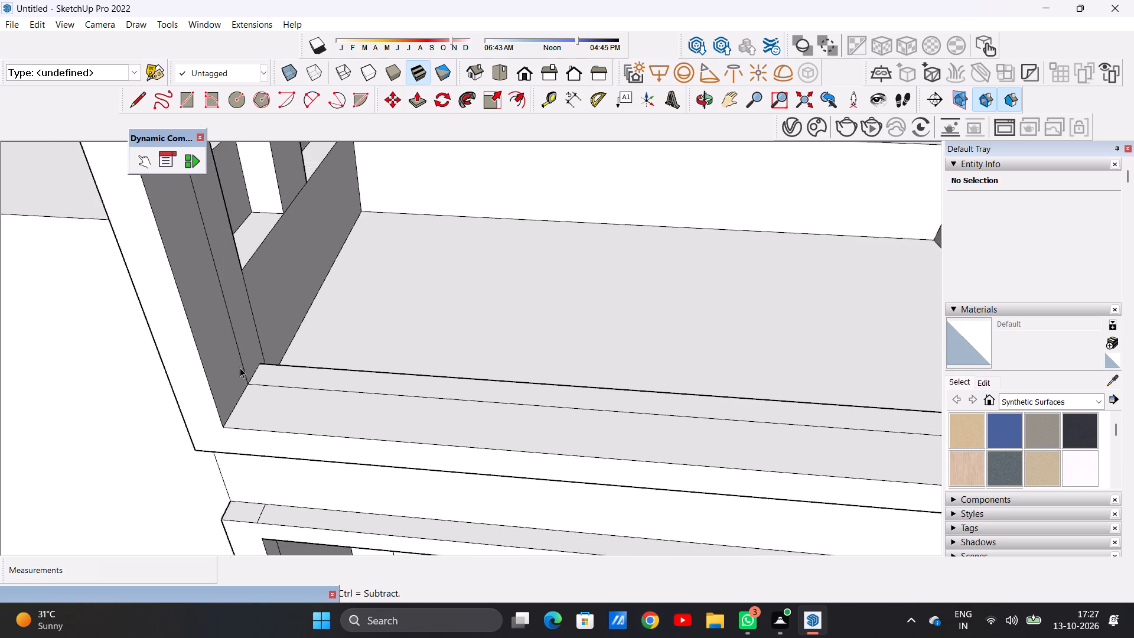
pyautogui.scroll(-8, 240, 367)
pyautogui.moveTo(449, 405); pyautogui.dragTo(532, 401, button='middle')
pyautogui.scroll(8, 636, 359)
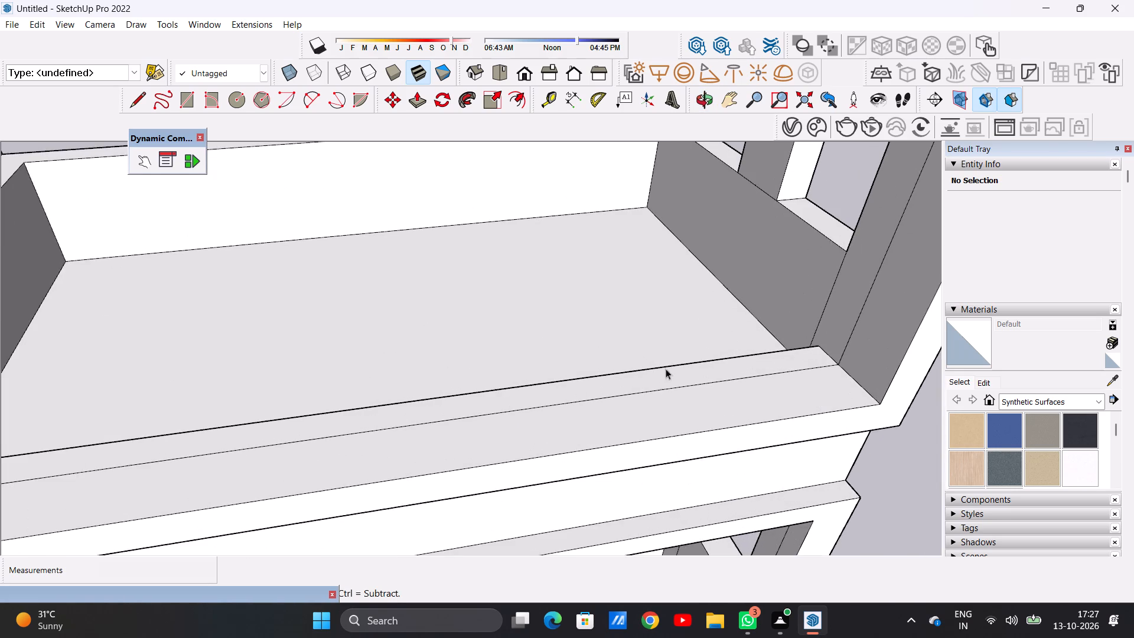
pyautogui.moveTo(664, 396); pyautogui.dragTo(580, 333, button='middle')
pyautogui.scroll(-5, 712, 363)
pyautogui.moveTo(752, 371); pyautogui.dragTo(748, 360, button='middle')
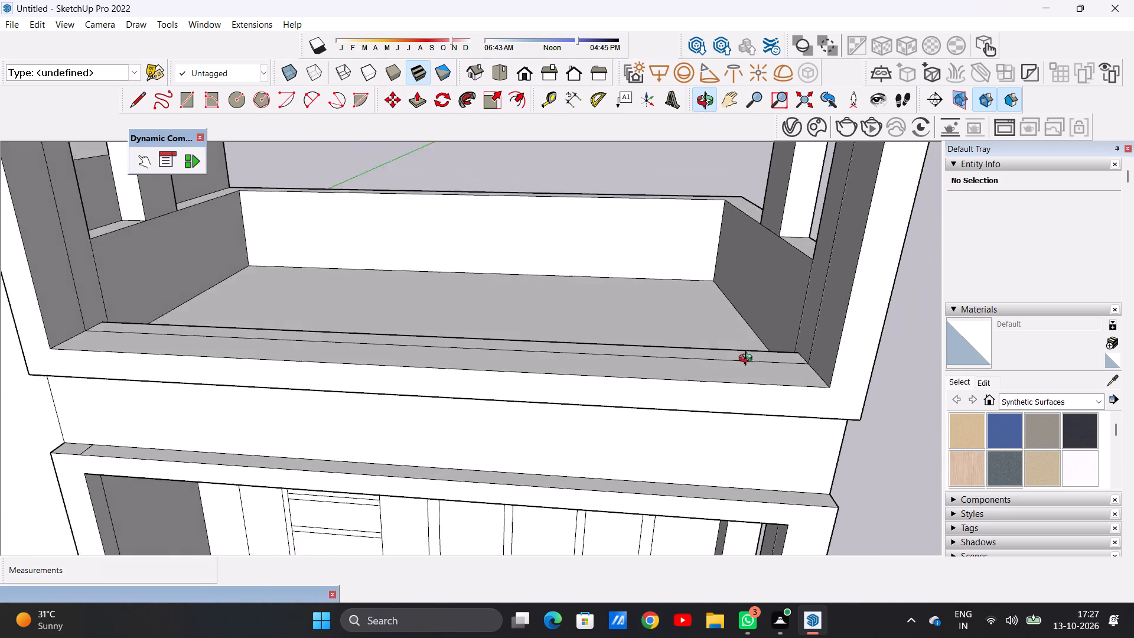
pyautogui.moveTo(748, 360); pyautogui.dragTo(749, 346, button='middle')
pyautogui.scroll(-5, 743, 353)
pyautogui.scroll(4, 772, 337)
pyautogui.scroll(-1, 775, 339)
pyautogui.scroll(3, 775, 340)
pyautogui.moveTo(770, 353); pyautogui.dragTo(803, 402, button='middle')
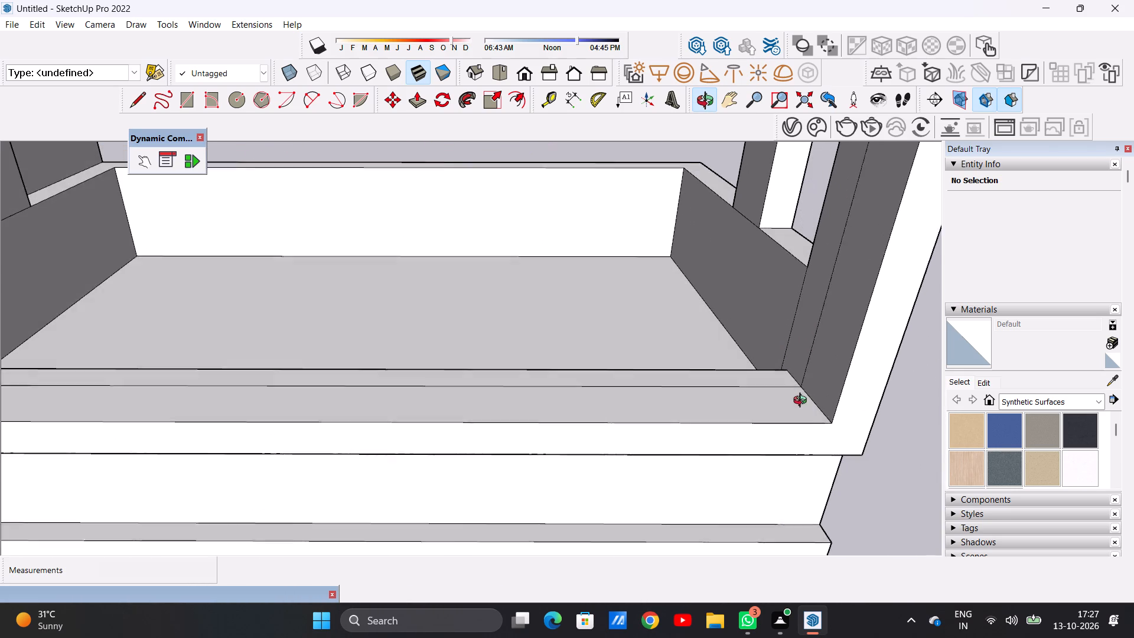
pyautogui.moveTo(803, 402); pyautogui.dragTo(804, 406, button='middle')
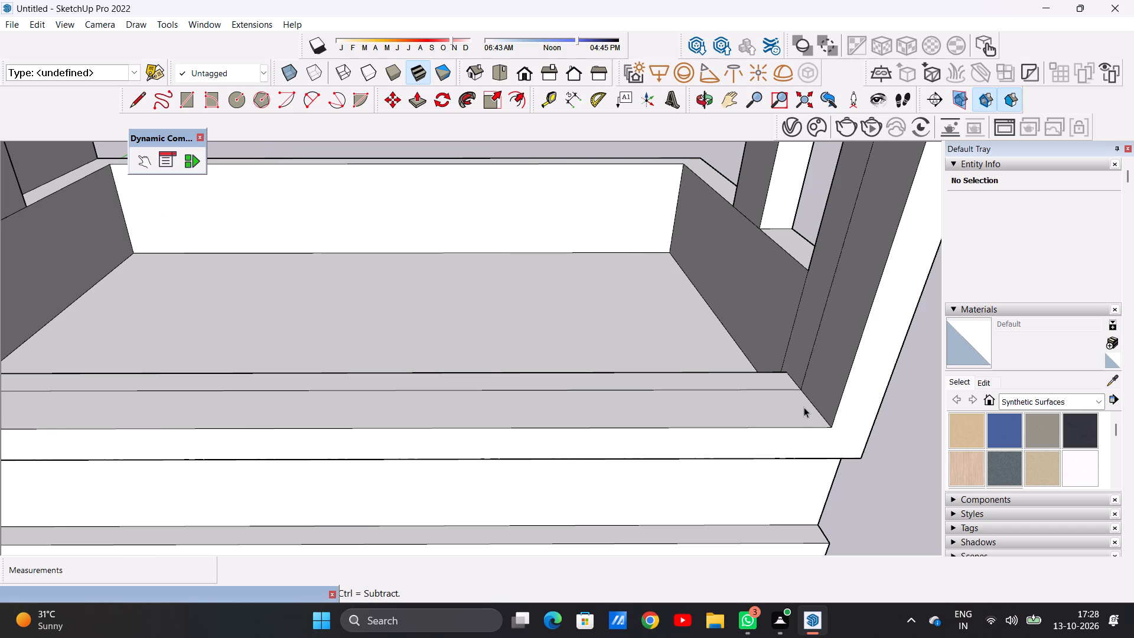
pyautogui.scroll(-9, 781, 437)
pyautogui.moveTo(754, 458); pyautogui.dragTo(738, 448, button='middle')
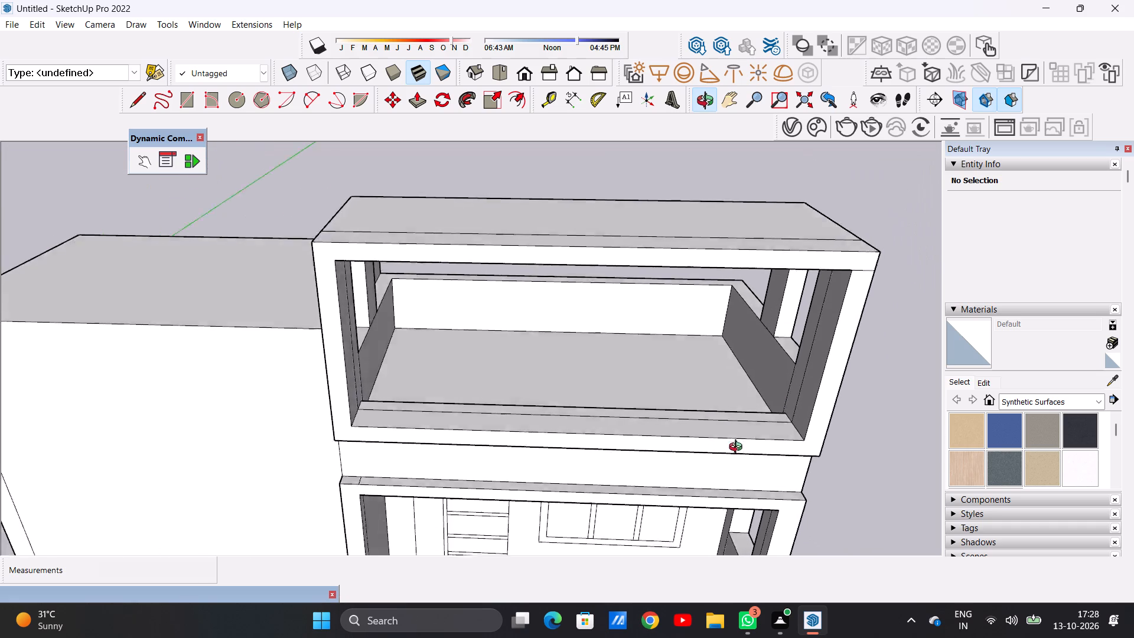
pyautogui.moveTo(738, 448); pyautogui.dragTo(767, 426, button='middle')
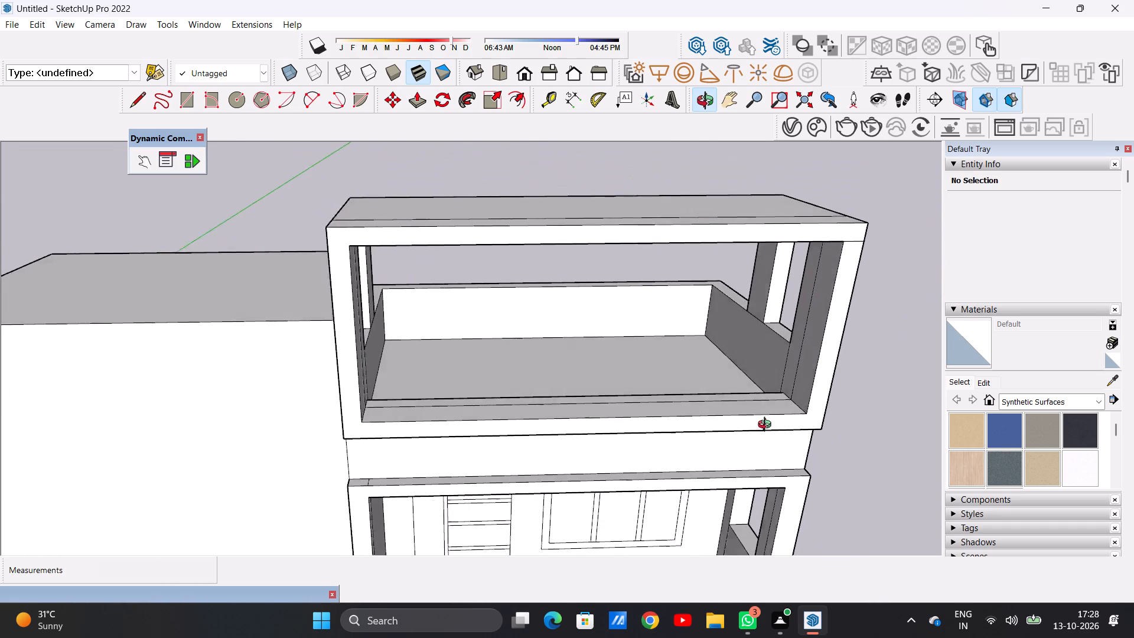
pyautogui.moveTo(767, 426); pyautogui.dragTo(766, 379, button='middle')
pyautogui.scroll(4, 815, 388)
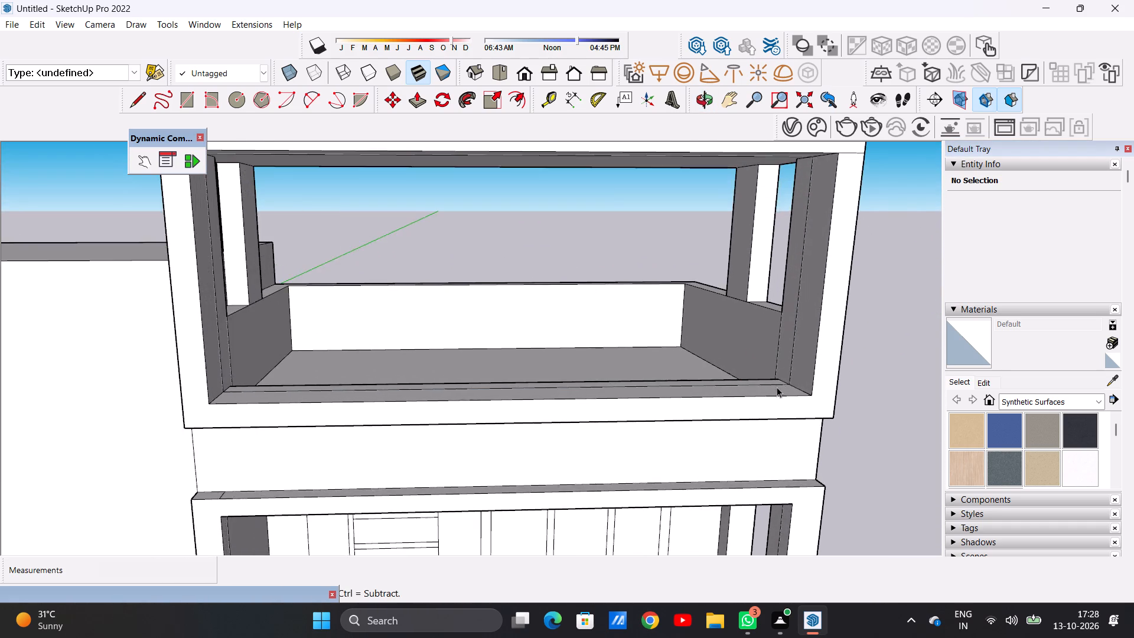
pyautogui.scroll(4, 777, 387)
pyautogui.moveTo(761, 381); pyautogui.dragTo(770, 460, button='middle')
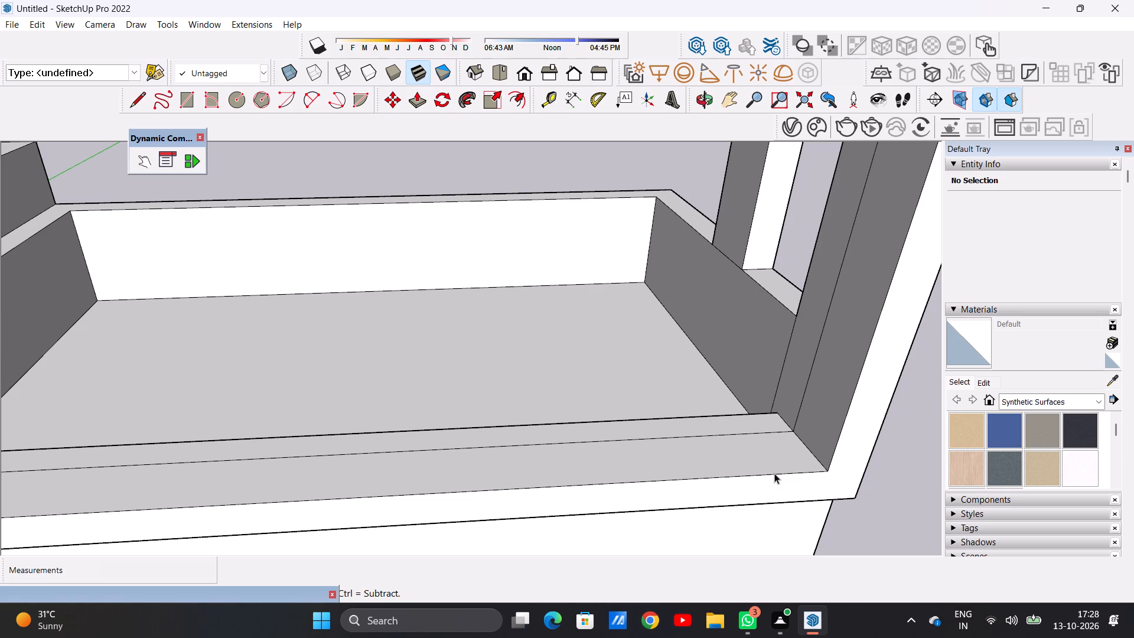
pyautogui.scroll(-11, 710, 406)
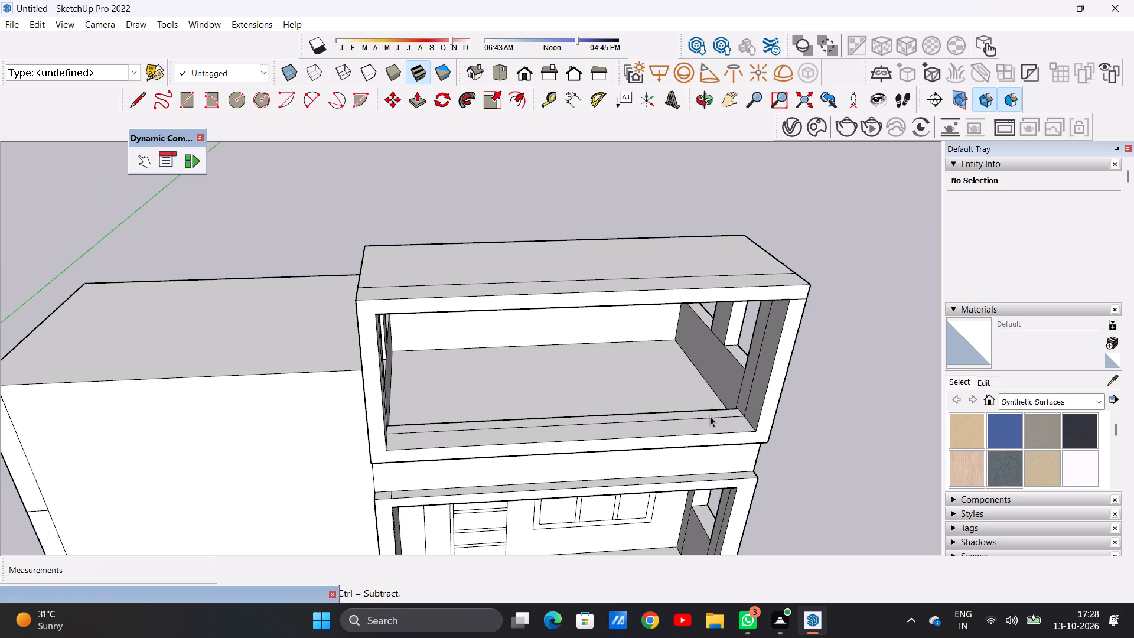
pyautogui.moveTo(710, 416); pyautogui.dragTo(738, 362, button='middle')
pyautogui.scroll(3, 740, 382)
pyautogui.scroll(-1, 740, 382)
pyautogui.scroll(1, 741, 383)
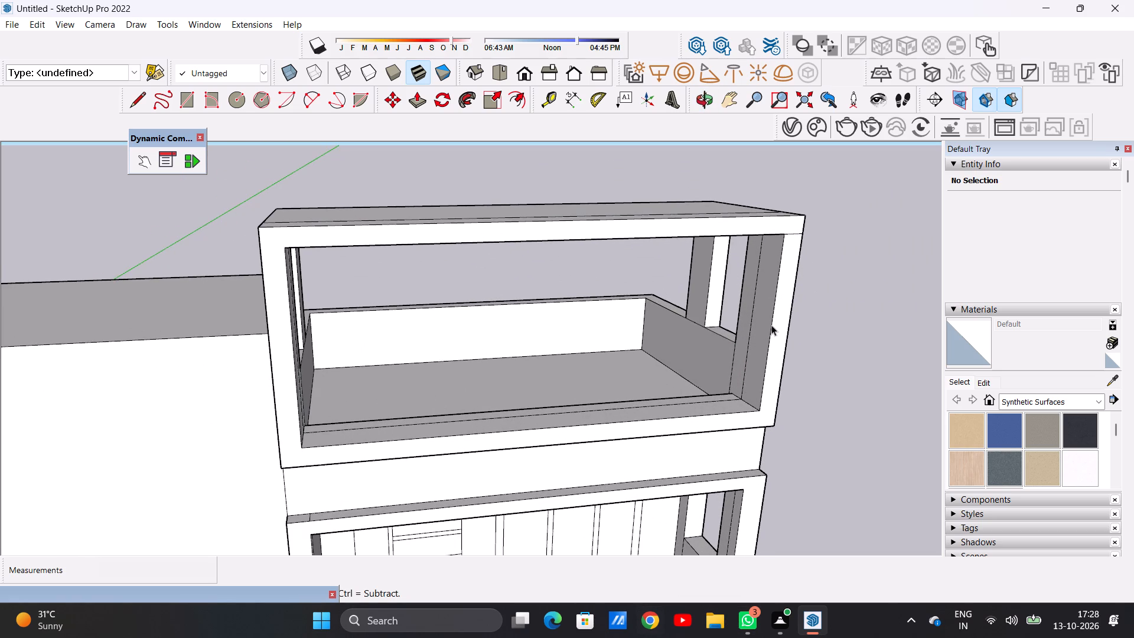
pyautogui.scroll(5, 725, 364)
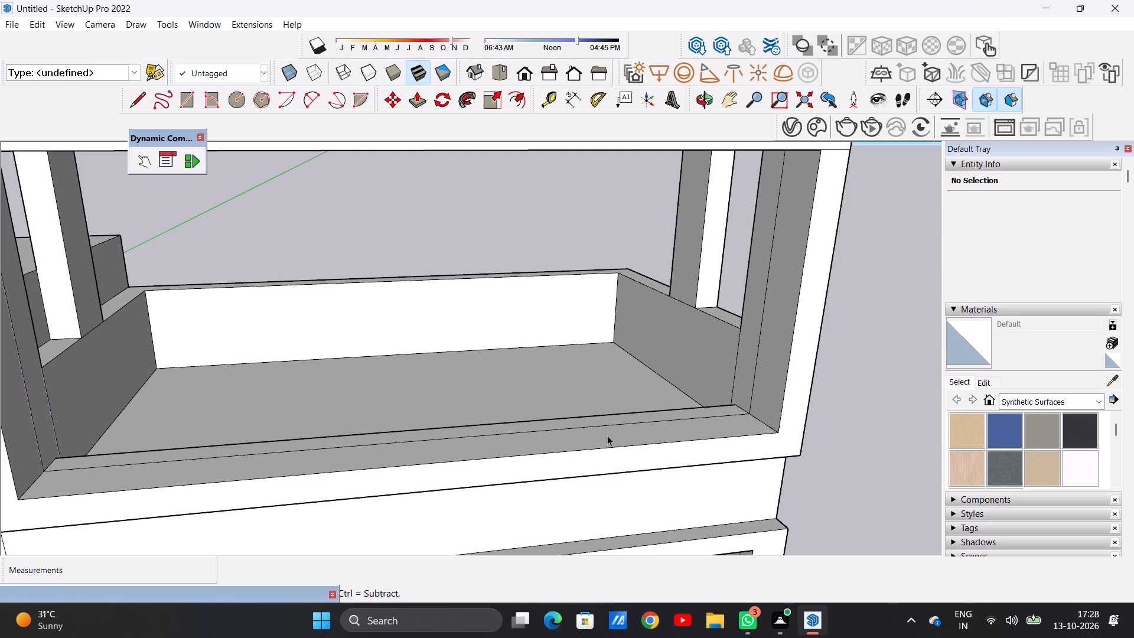
pyautogui.scroll(-9, 640, 413)
pyautogui.moveTo(641, 445); pyautogui.dragTo(601, 401, button='middle')
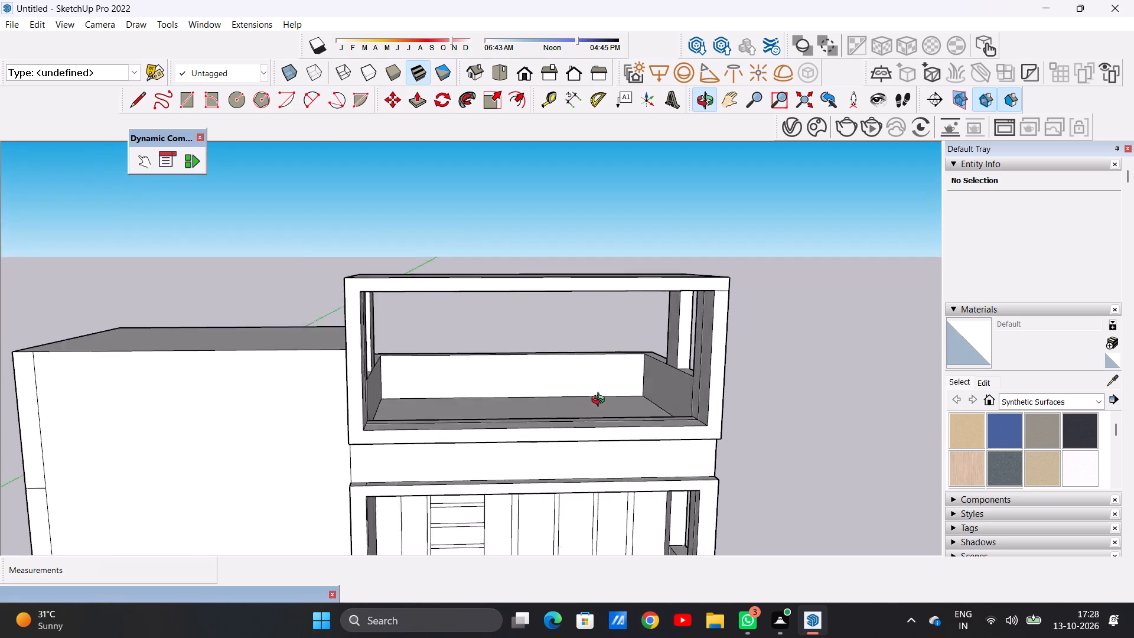
pyautogui.moveTo(601, 401); pyautogui.dragTo(624, 461, button='middle')
pyautogui.scroll(1, 679, 446)
pyautogui.scroll(-1, 679, 446)
pyautogui.scroll(6, 679, 446)
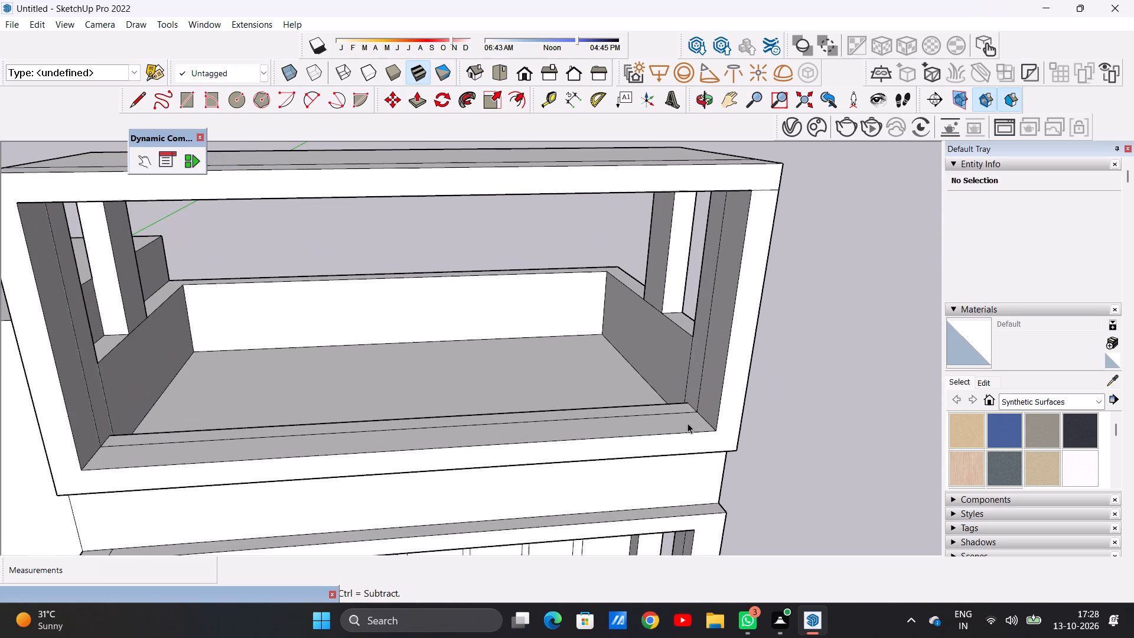
# Erase the lengthwise seam along the top of the rooftop terrace's low front curb.
pyautogui.moveTo(646, 403); pyautogui.dragTo(635, 435, button='middle')
pyautogui.scroll(2, 635, 435)
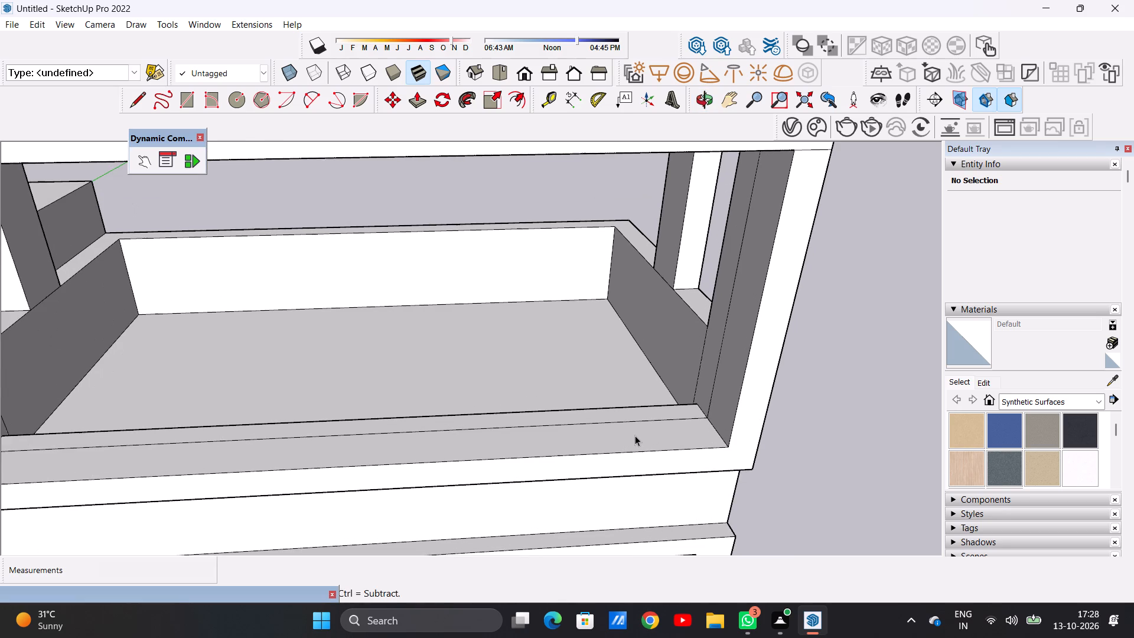
pyautogui.press('e')
pyautogui.moveTo(623, 419); pyautogui.dragTo(624, 426)
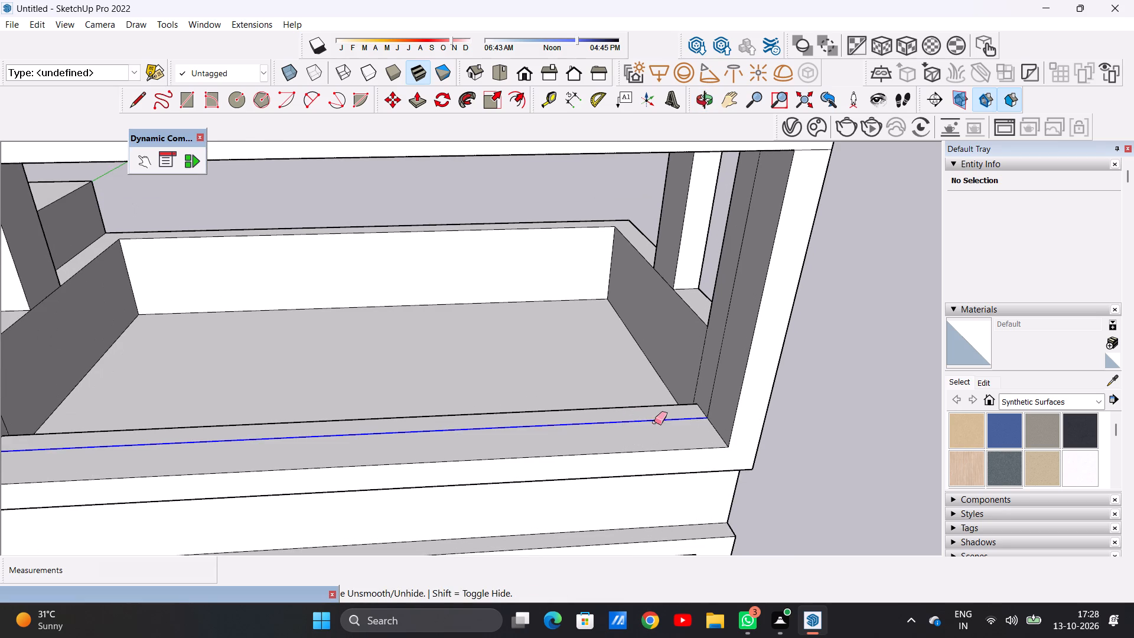
# Erase the vertical seams on the inner faces of both front pillars of the rooftop frame.
pyautogui.scroll(-8, 667, 420)
pyautogui.scroll(10, 668, 429)
pyautogui.click(700, 382)
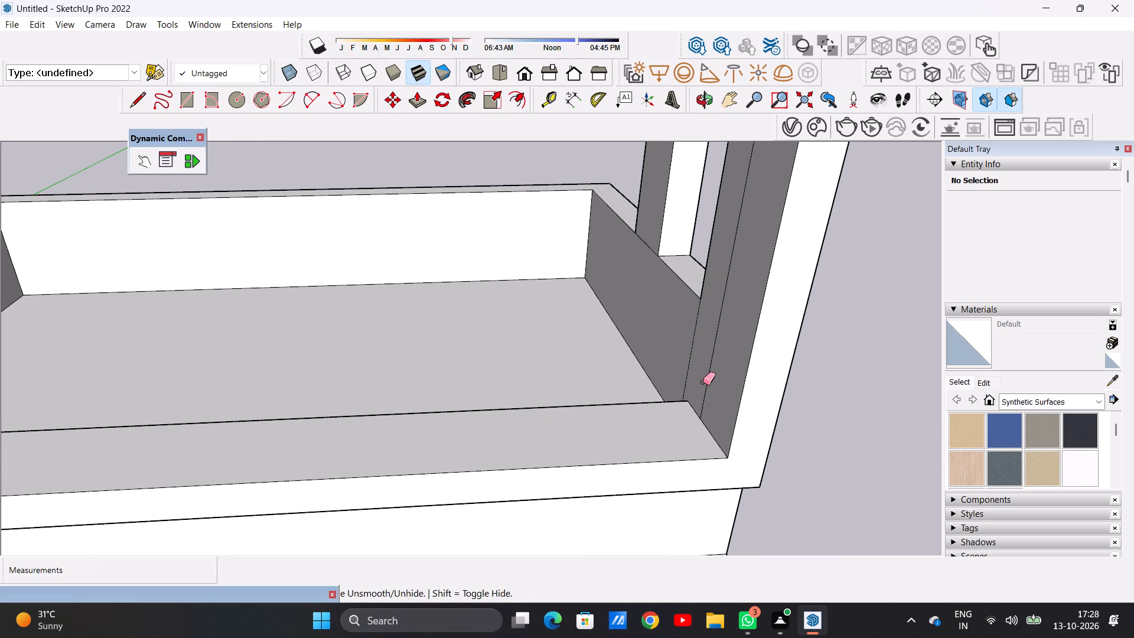
pyautogui.moveTo(703, 382); pyautogui.dragTo(711, 386)
pyautogui.scroll(-9, 655, 442)
pyautogui.scroll(1, 655, 442)
pyautogui.scroll(-1, 655, 442)
pyautogui.moveTo(642, 435); pyautogui.dragTo(631, 430, button='middle')
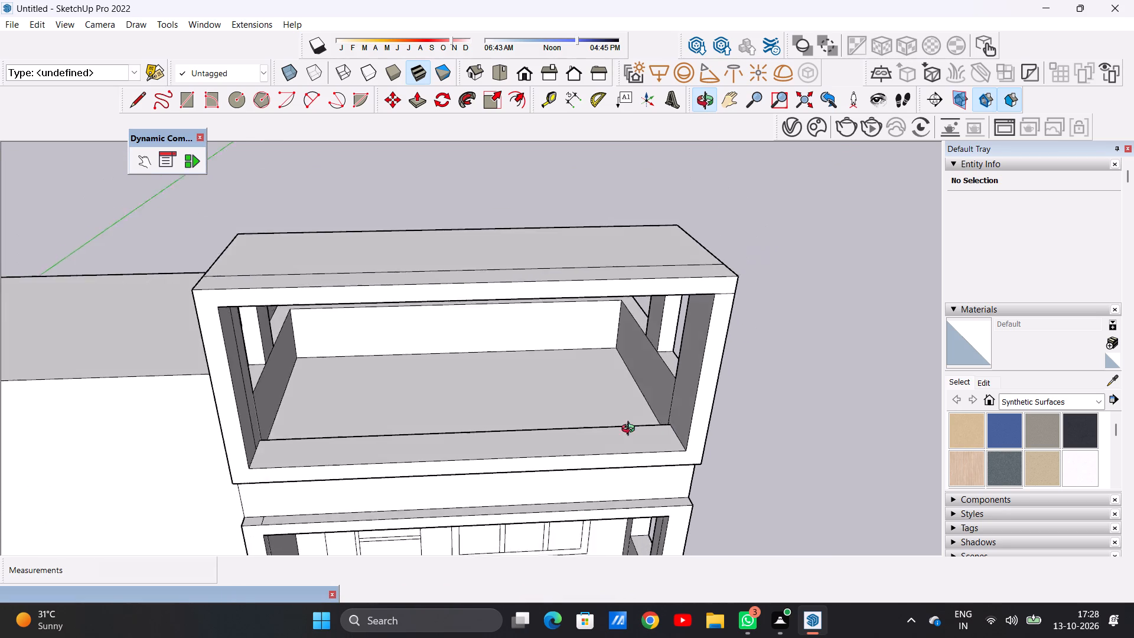
pyautogui.moveTo(631, 430); pyautogui.dragTo(350, 372, button='middle')
pyautogui.scroll(9, 319, 326)
pyautogui.moveTo(317, 318); pyautogui.dragTo(324, 318)
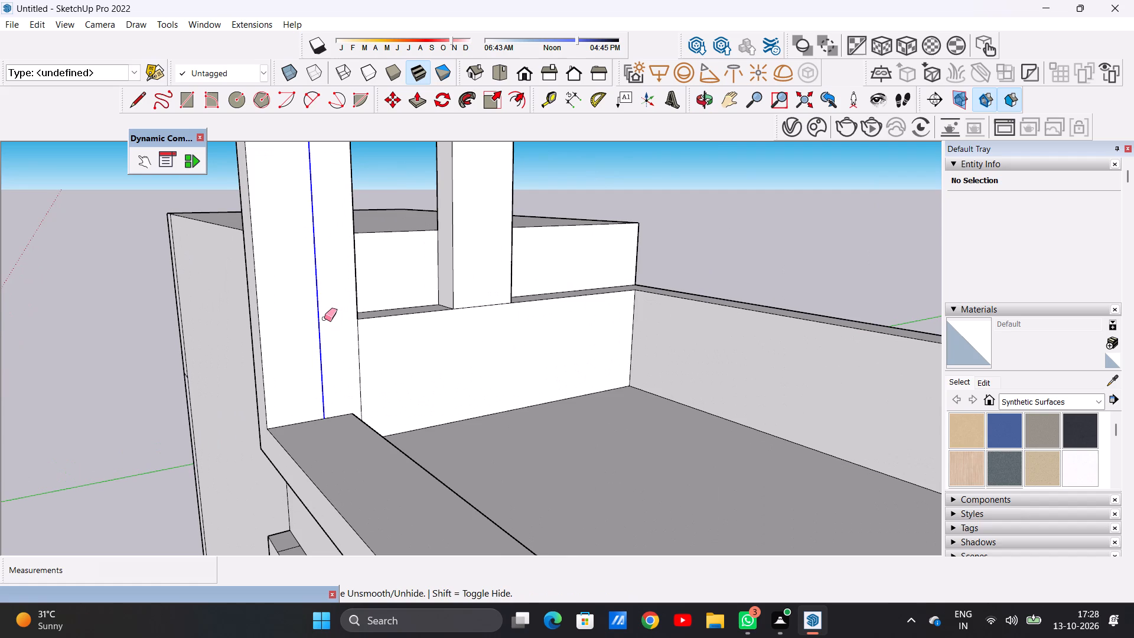
pyautogui.press('space')
# Draw a line about 17' 2 11/16" long along the front curb's top, joining the midpoints of its two end edges.
pyautogui.scroll(-15, 497, 397)
pyautogui.moveTo(484, 440); pyautogui.dragTo(539, 458, button='middle')
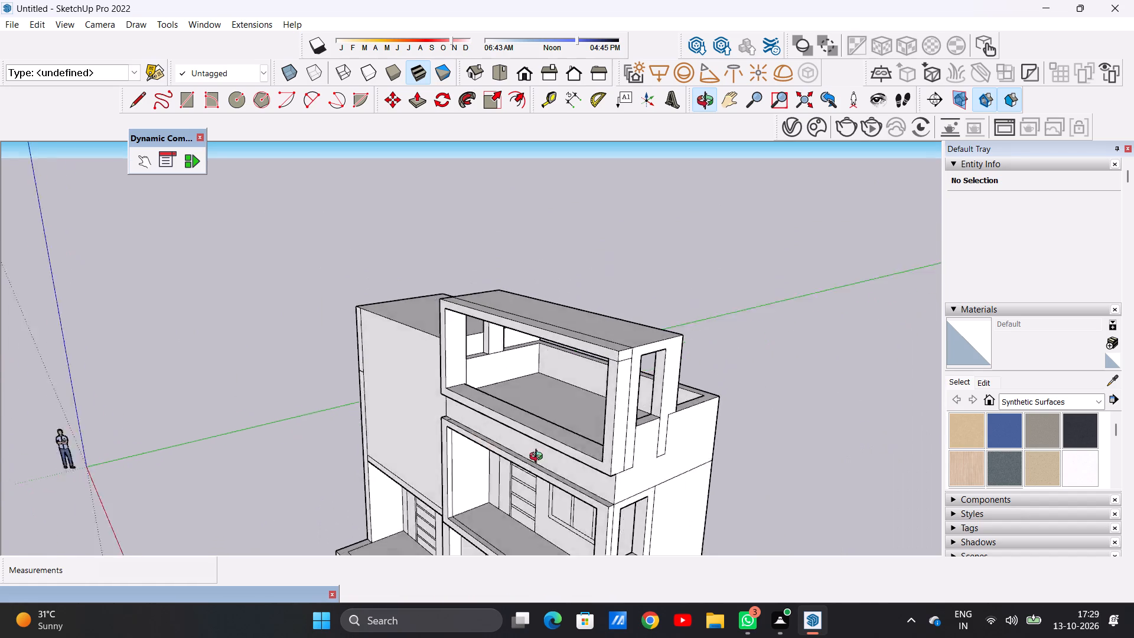
pyautogui.moveTo(539, 458); pyautogui.dragTo(761, 509, button='middle')
pyautogui.scroll(1, 622, 370)
pyautogui.moveTo(589, 374); pyautogui.dragTo(696, 438, button='middle')
pyautogui.scroll(1, 653, 332)
pyautogui.scroll(-1, 653, 332)
pyautogui.scroll(1, 653, 332)
pyautogui.scroll(-1, 653, 332)
pyautogui.scroll(1, 659, 338)
pyautogui.scroll(-1, 659, 338)
pyautogui.scroll(5, 659, 338)
pyautogui.scroll(-1, 669, 347)
pyautogui.scroll(4, 669, 347)
pyautogui.scroll(-1, 670, 349)
pyautogui.scroll(7, 670, 349)
pyautogui.scroll(-1, 670, 349)
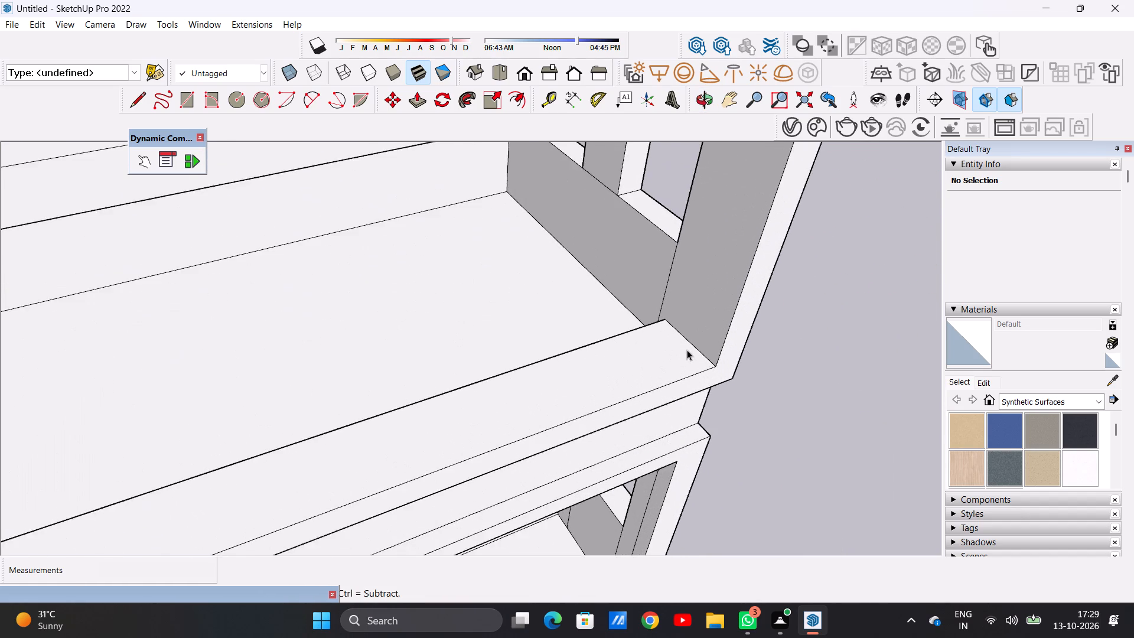
pyautogui.scroll(4, 687, 350)
pyautogui.press('l')
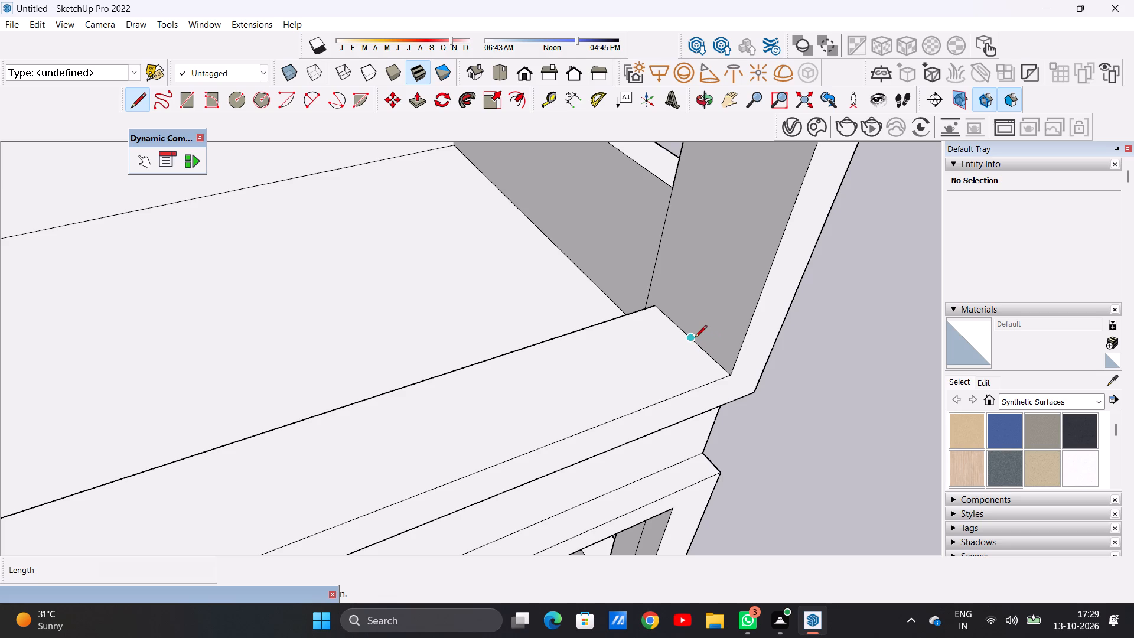
pyautogui.click(695, 338)
pyautogui.scroll(-8, 590, 360)
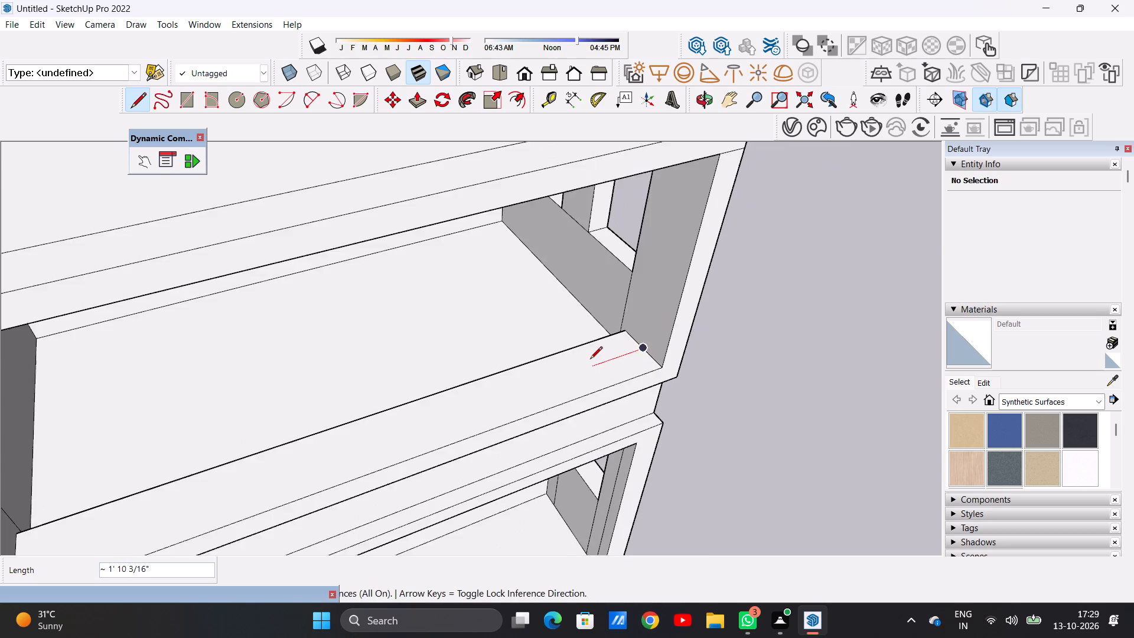
pyautogui.scroll(-6, 590, 360)
pyautogui.moveTo(369, 428); pyautogui.dragTo(265, 421, button='middle')
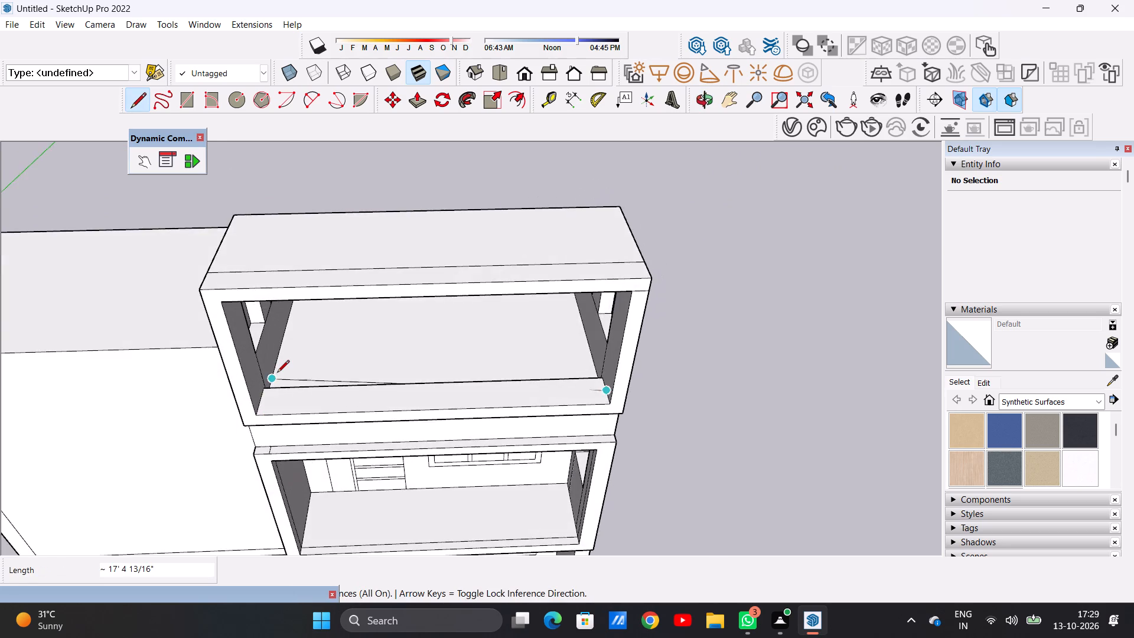
pyautogui.scroll(9, 277, 373)
pyautogui.scroll(-1, 271, 384)
pyautogui.scroll(1, 271, 384)
pyautogui.click(244, 429)
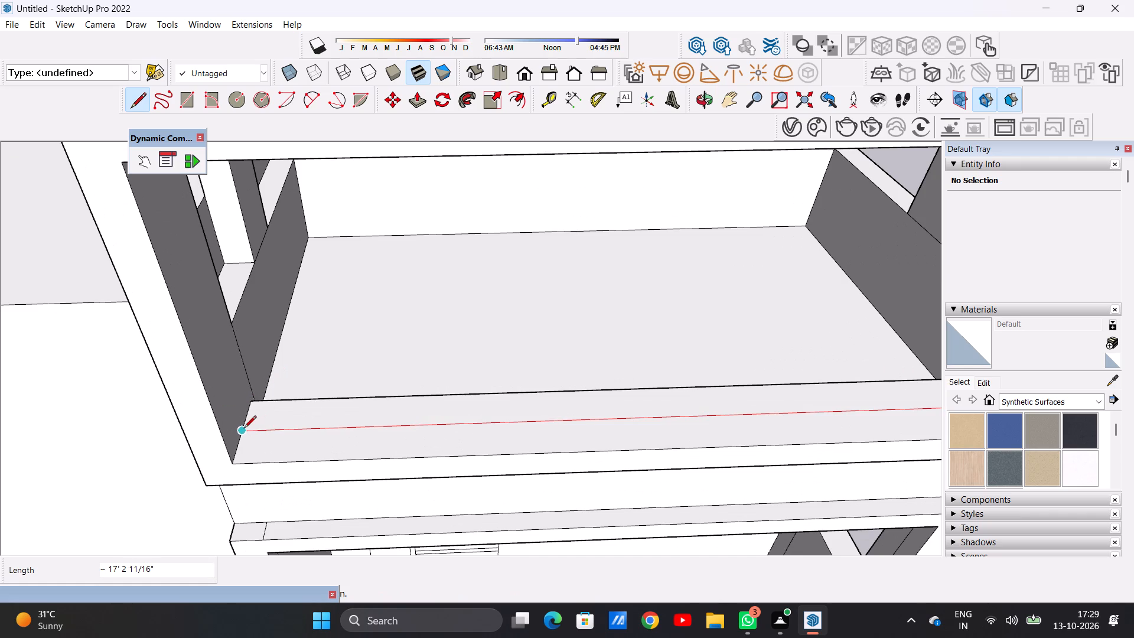
pyautogui.press('space')
pyautogui.scroll(-15, 600, 477)
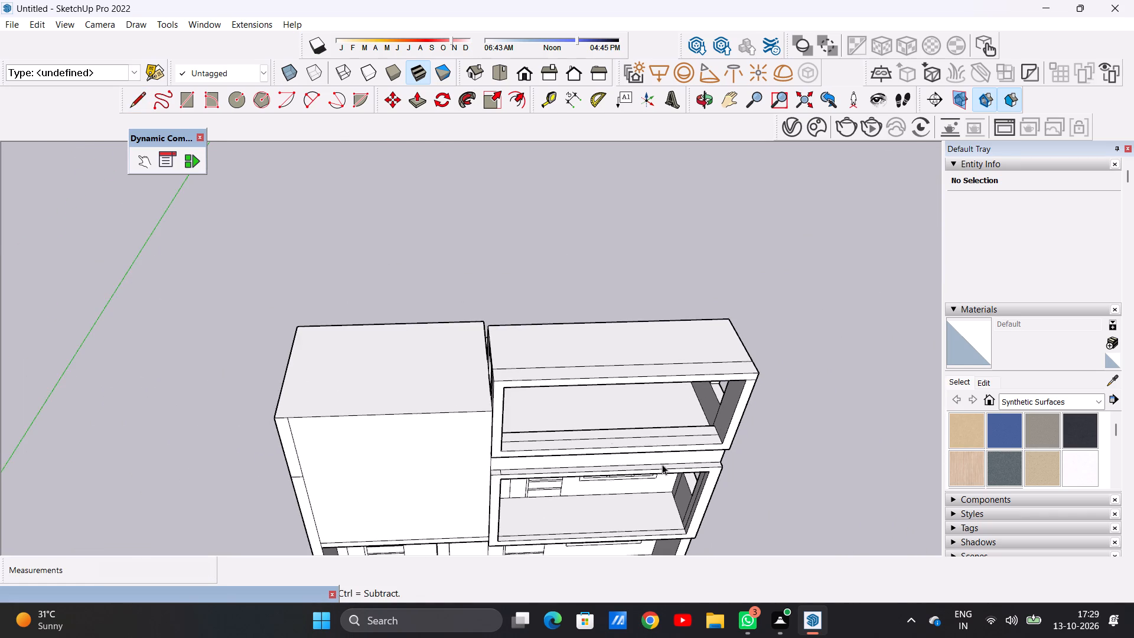
pyautogui.moveTo(662, 464); pyautogui.dragTo(641, 337, button='middle')
pyautogui.scroll(5, 695, 385)
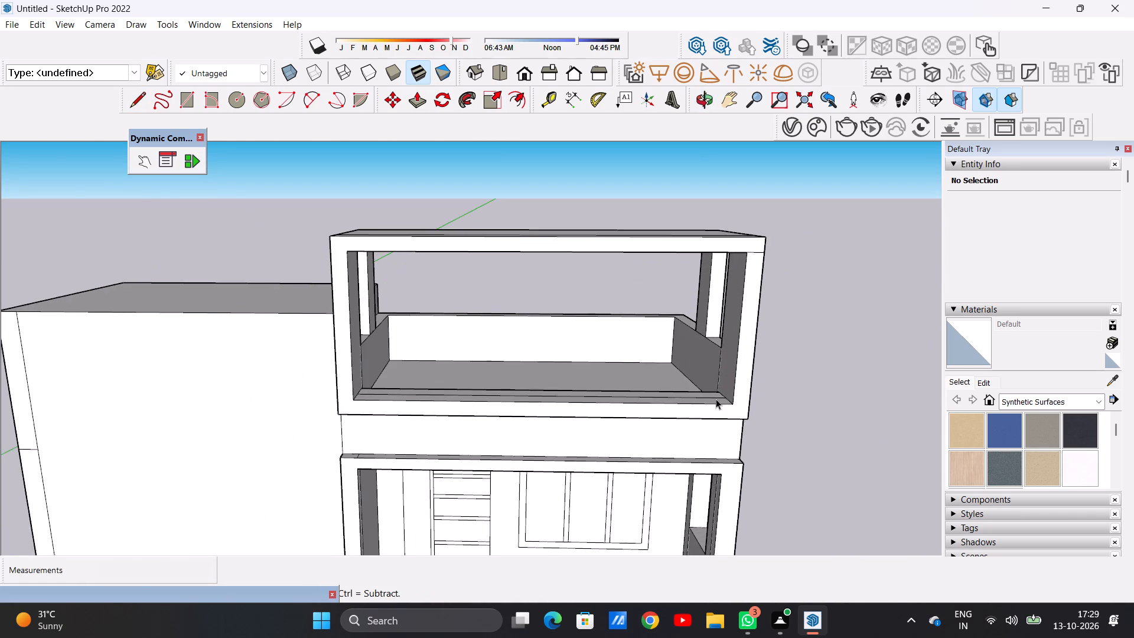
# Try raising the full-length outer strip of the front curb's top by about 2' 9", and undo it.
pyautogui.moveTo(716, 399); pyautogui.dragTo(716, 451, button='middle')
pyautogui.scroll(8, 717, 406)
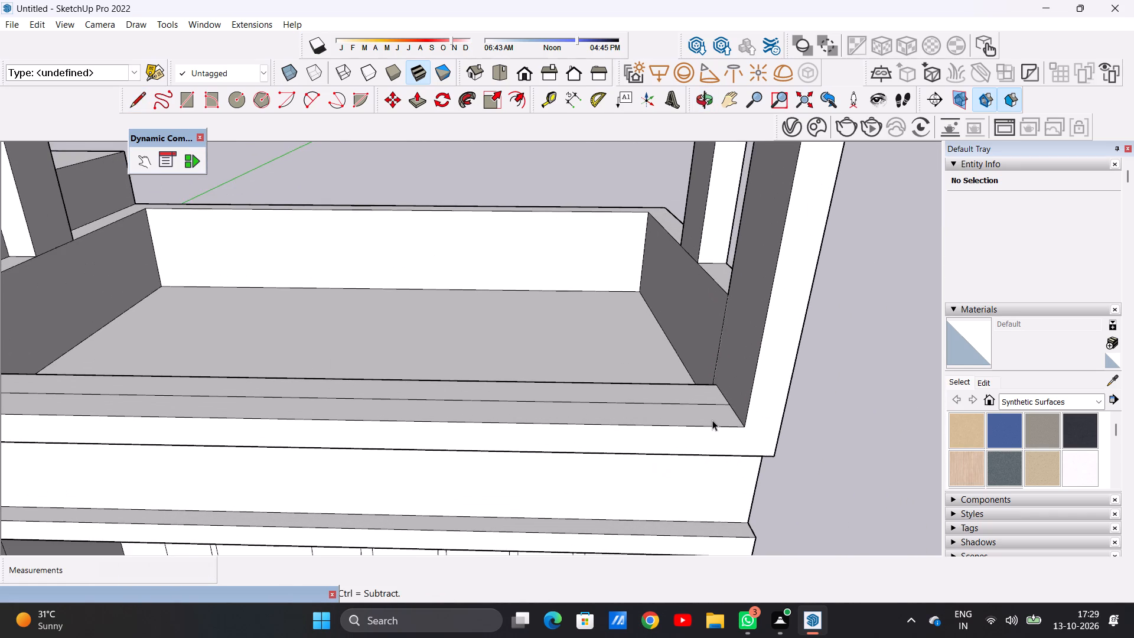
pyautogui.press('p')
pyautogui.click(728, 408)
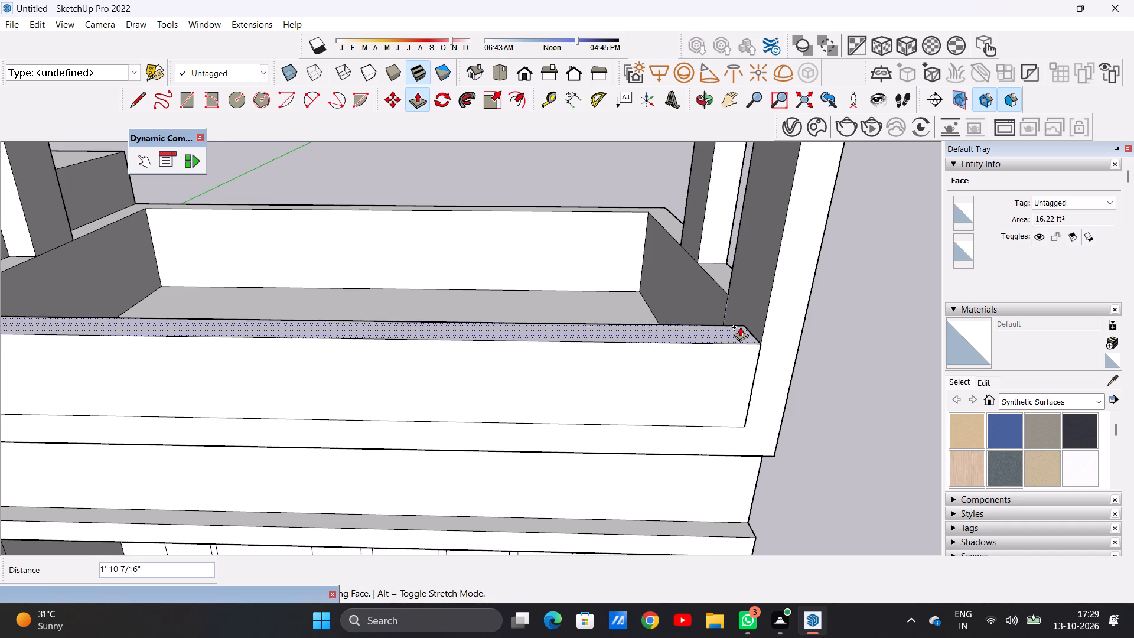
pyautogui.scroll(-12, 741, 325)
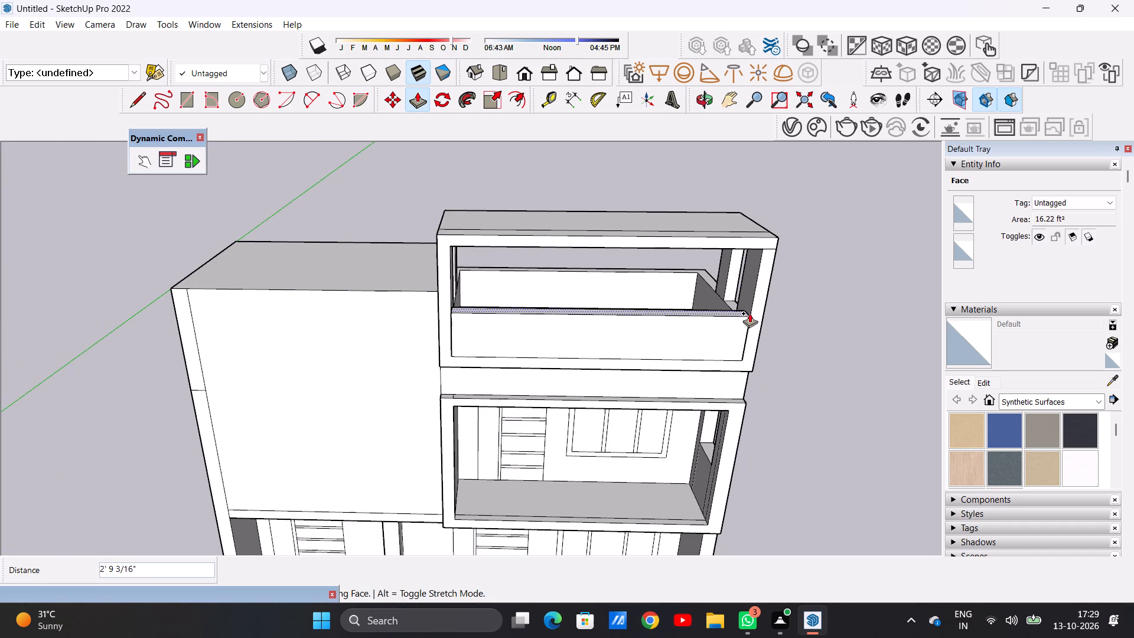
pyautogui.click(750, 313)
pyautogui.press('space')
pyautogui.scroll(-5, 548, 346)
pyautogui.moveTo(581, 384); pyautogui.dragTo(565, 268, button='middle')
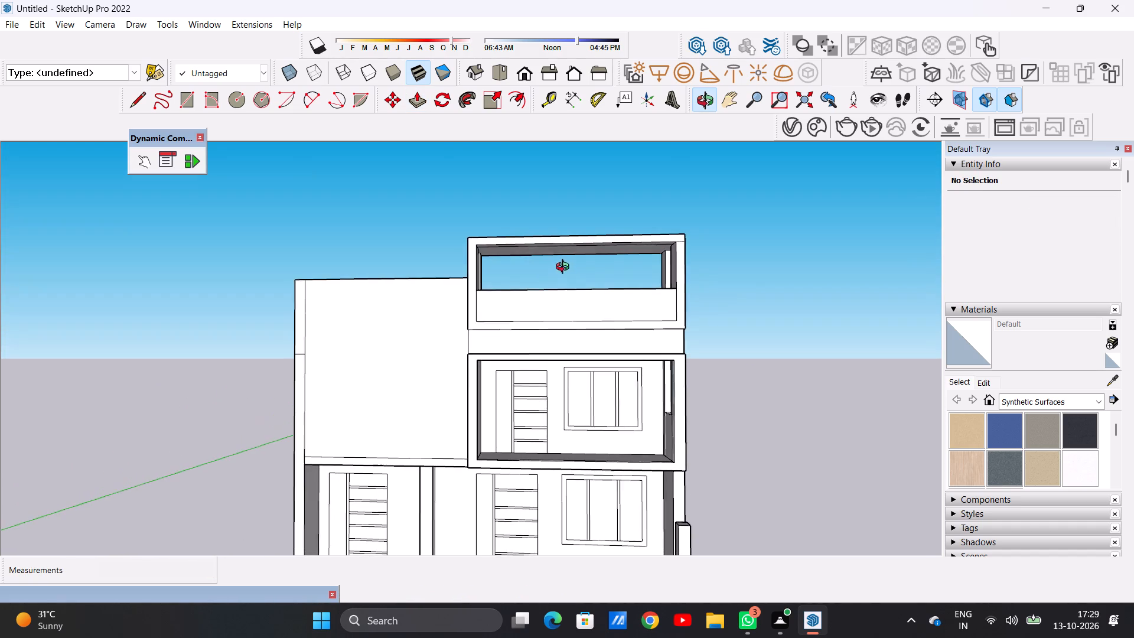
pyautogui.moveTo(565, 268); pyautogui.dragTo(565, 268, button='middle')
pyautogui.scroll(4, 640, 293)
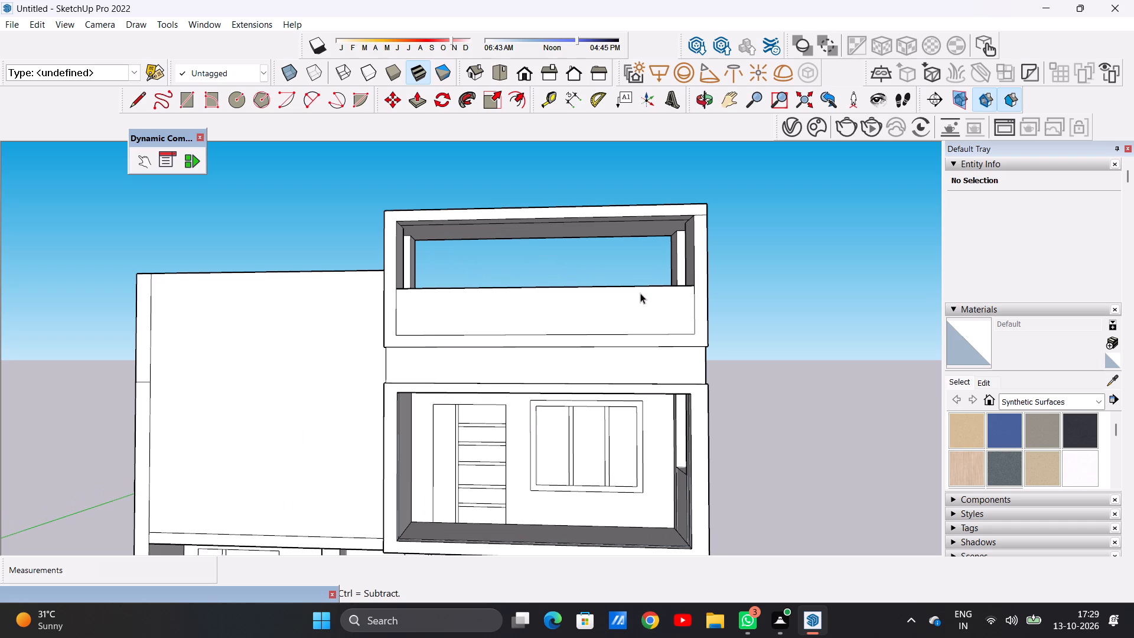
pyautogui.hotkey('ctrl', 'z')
# Draw two crosswise lines, each about 11 5/16" long, dividing the outer strip of the front curb's top into three sections.
pyautogui.moveTo(621, 286); pyautogui.dragTo(687, 469, button='middle')
pyautogui.scroll(4, 559, 379)
pyautogui.moveTo(561, 366); pyautogui.dragTo(515, 416, button='middle')
pyautogui.scroll(1, 519, 409)
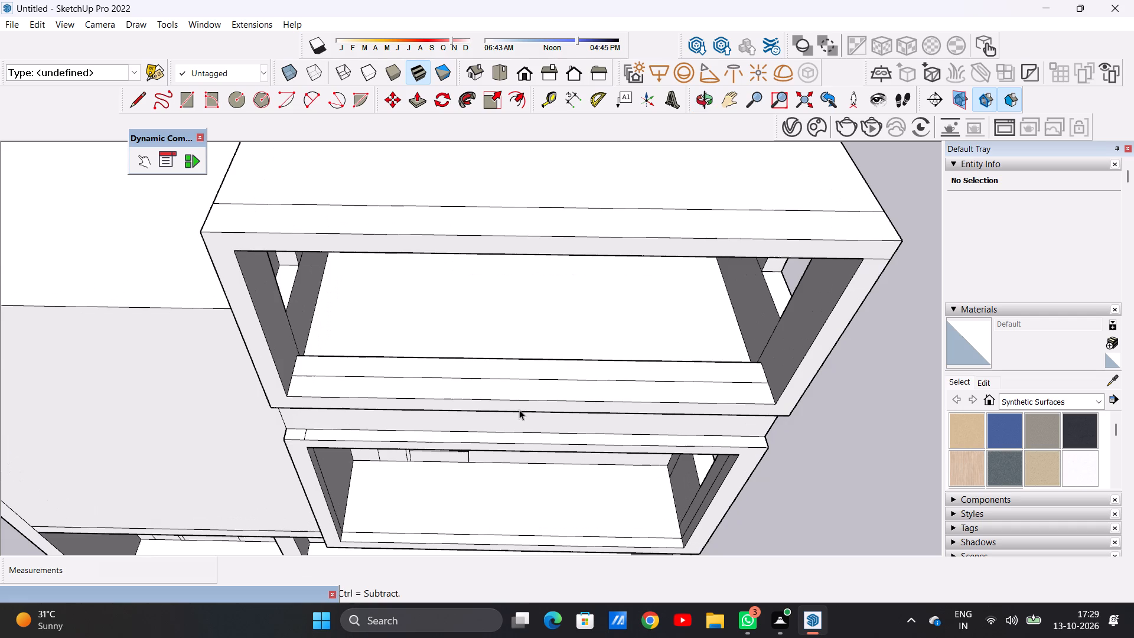
pyautogui.press('l')
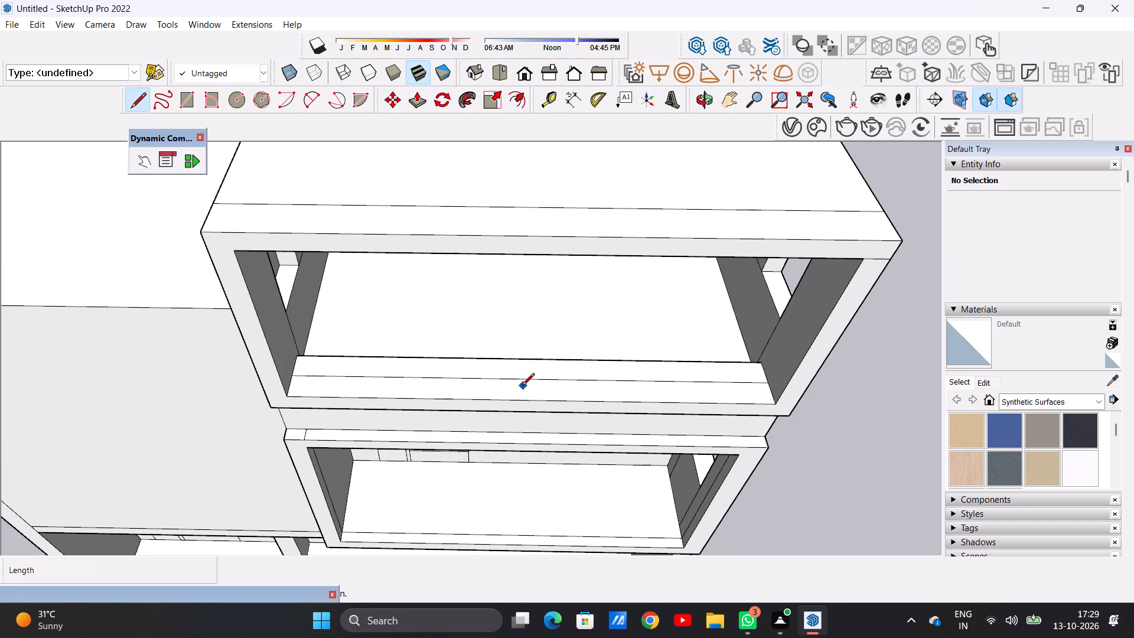
pyautogui.click(418, 395)
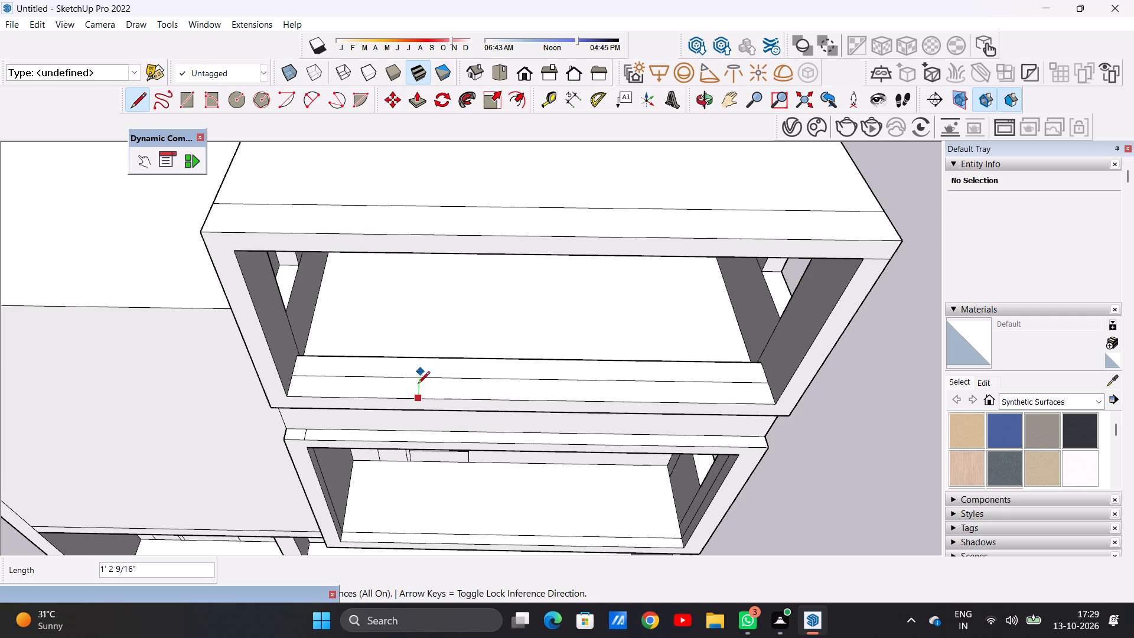
pyautogui.click(423, 378)
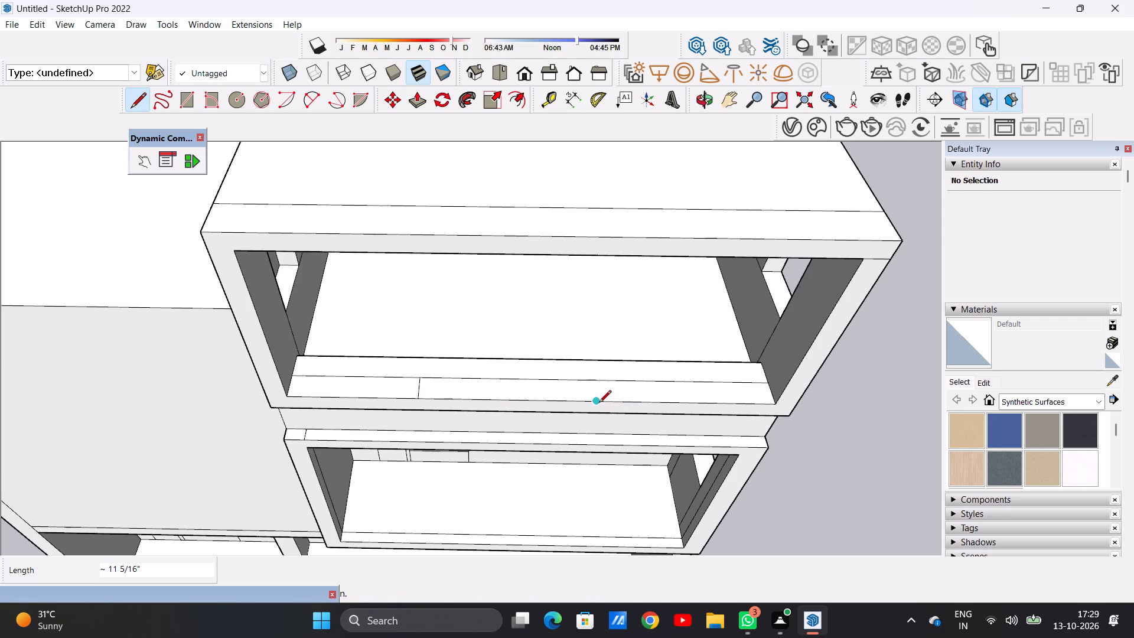
pyautogui.click(599, 403)
pyautogui.click(596, 382)
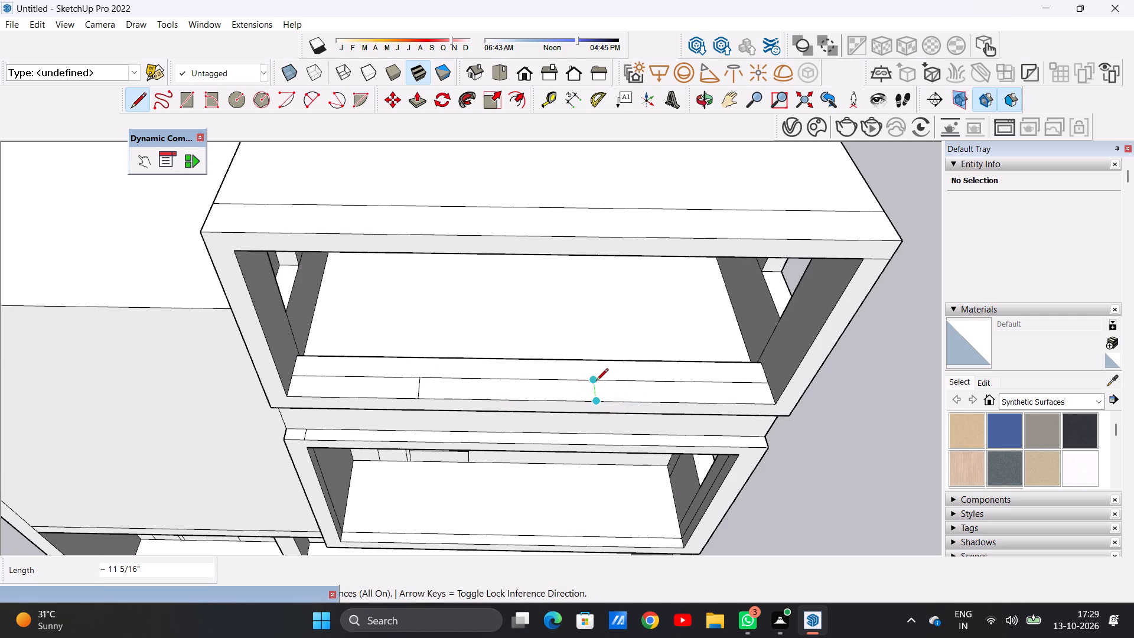
pyautogui.press('space')
# Push/pull the right-end section of the curb's outer strip up about 3' 3 1/4" to form a parapet panel.
pyautogui.scroll(-11, 589, 414)
pyautogui.moveTo(581, 412); pyautogui.dragTo(579, 320, button='middle')
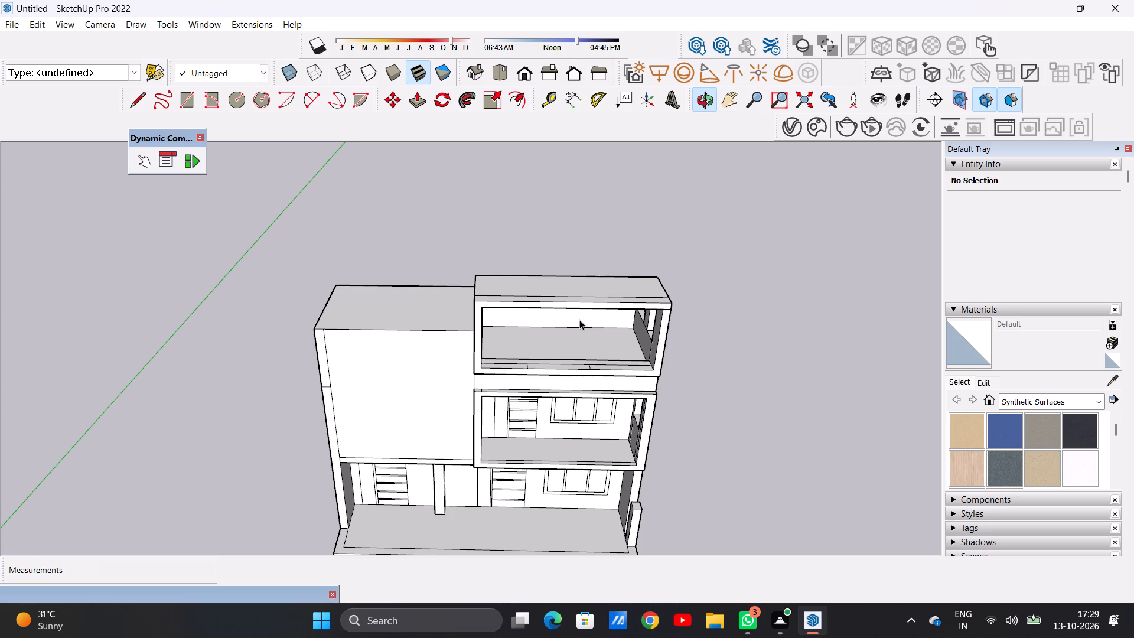
pyautogui.scroll(5, 631, 375)
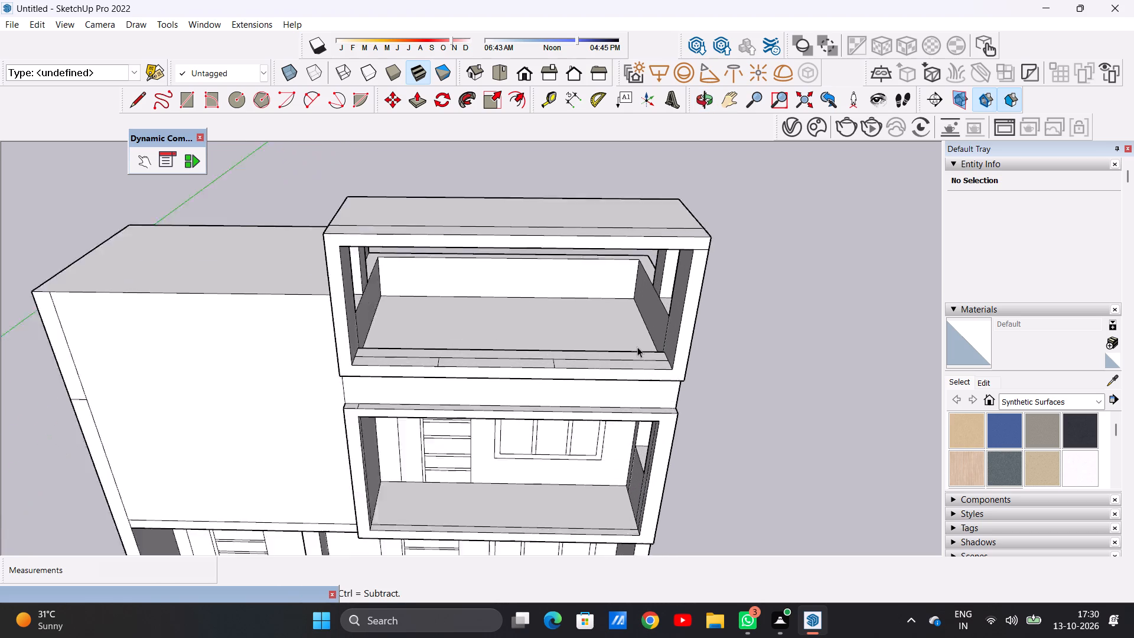
pyautogui.scroll(8, 637, 347)
pyautogui.scroll(-1, 648, 370)
pyautogui.scroll(1, 648, 371)
pyautogui.press('p')
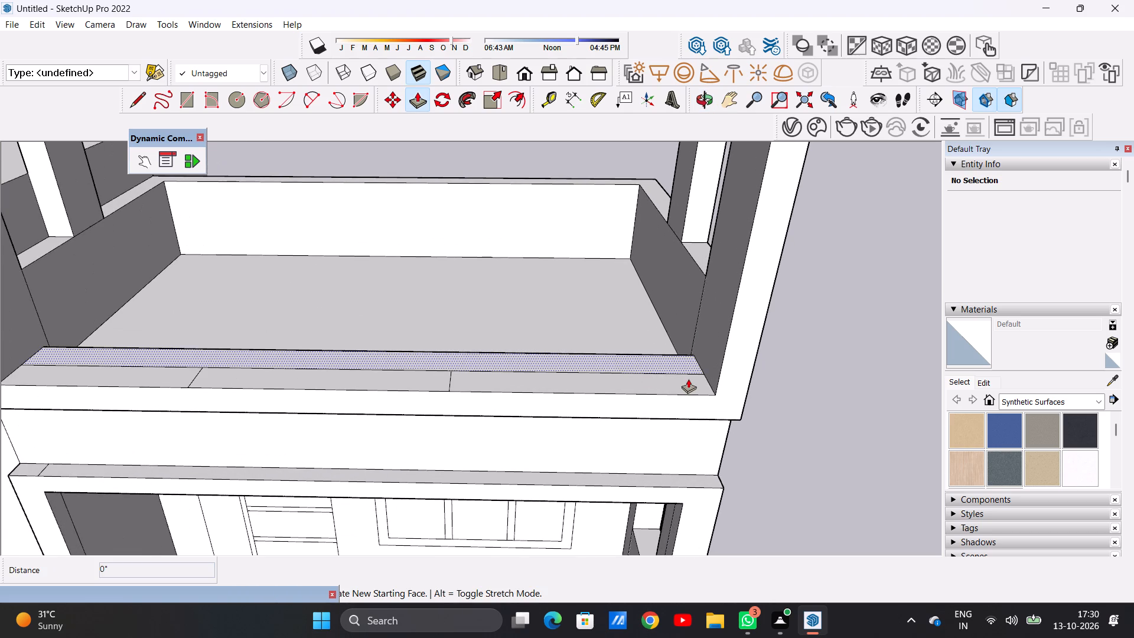
pyautogui.click(688, 379)
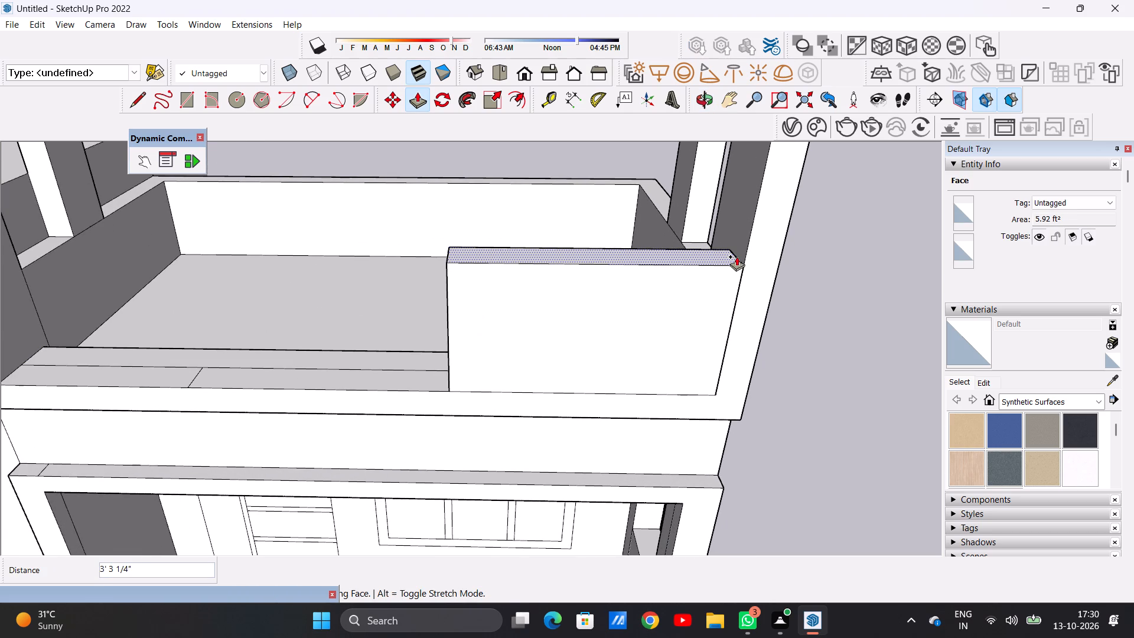
pyautogui.click(737, 256)
# Push/pull the left-end section of the curb's outer strip up 3' 3 1/4", level with the right parapet panel.
pyautogui.scroll(-4, 647, 360)
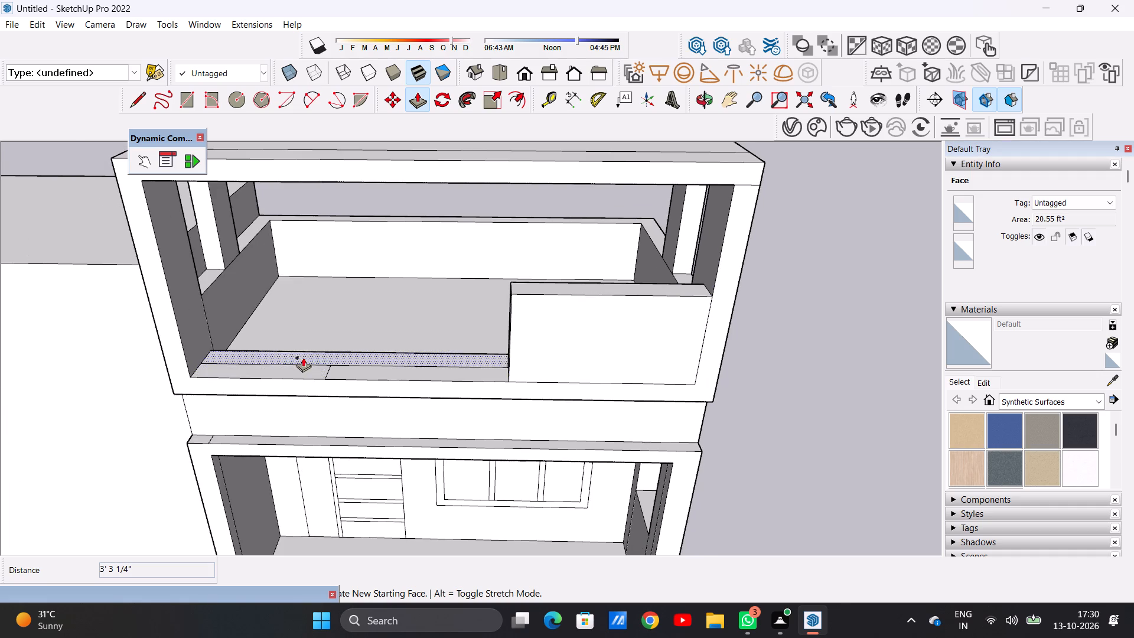
pyautogui.scroll(7, 303, 357)
pyautogui.click(319, 386)
pyautogui.scroll(-1, 327, 338)
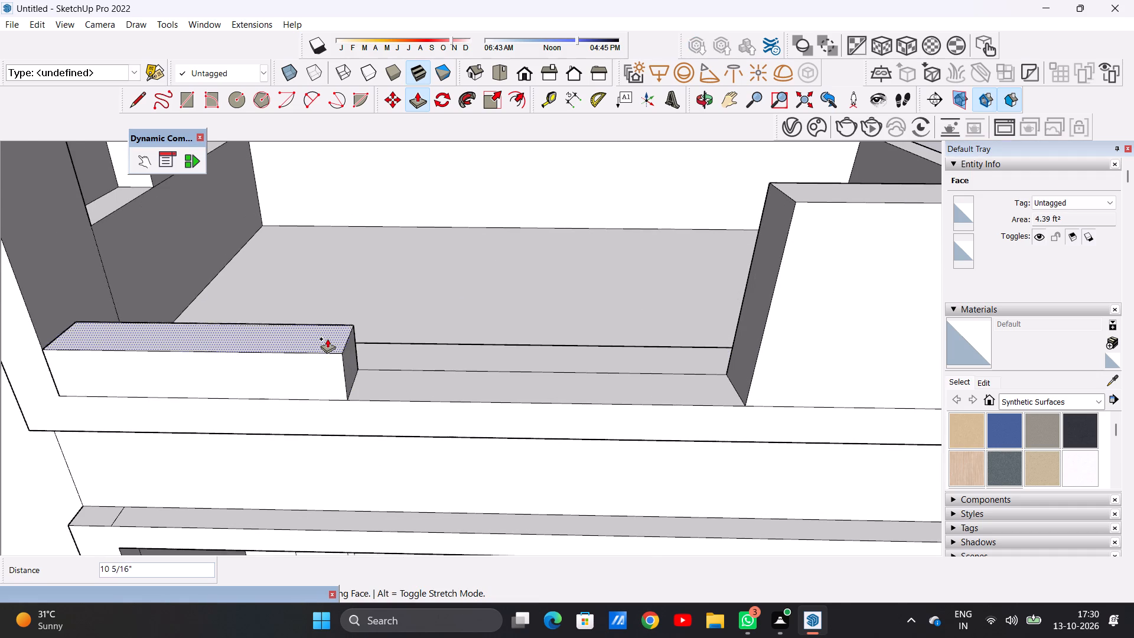
pyautogui.scroll(-6, 327, 338)
pyautogui.click(553, 274)
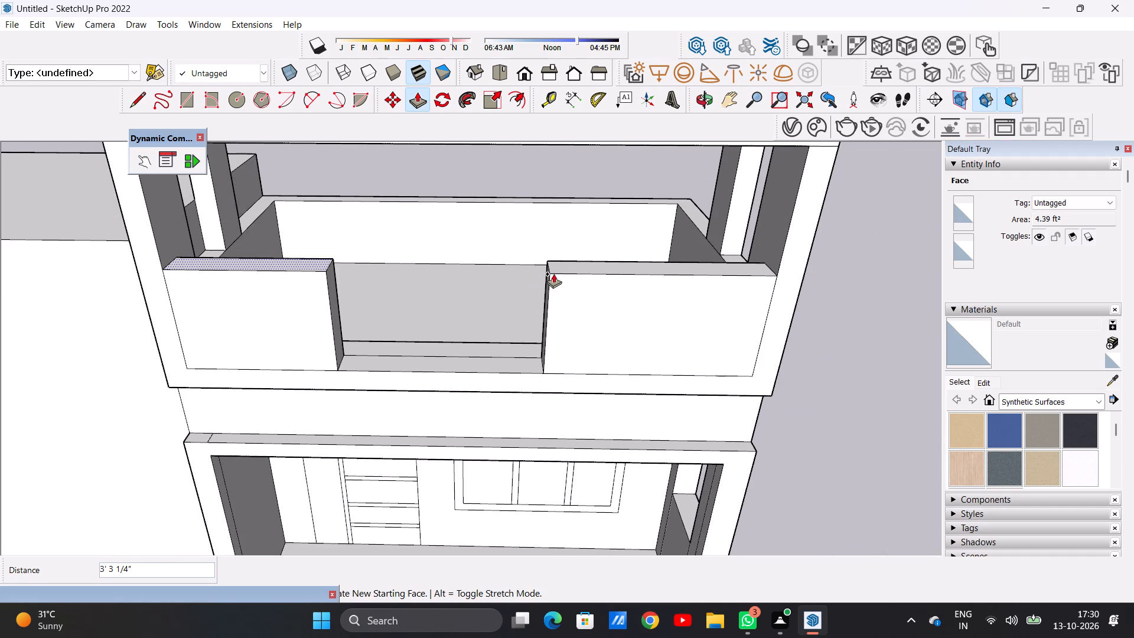
# Push/pull the middle section of the curb's outer strip up about 7 5/8".
pyautogui.scroll(9, 514, 364)
pyautogui.click(519, 363)
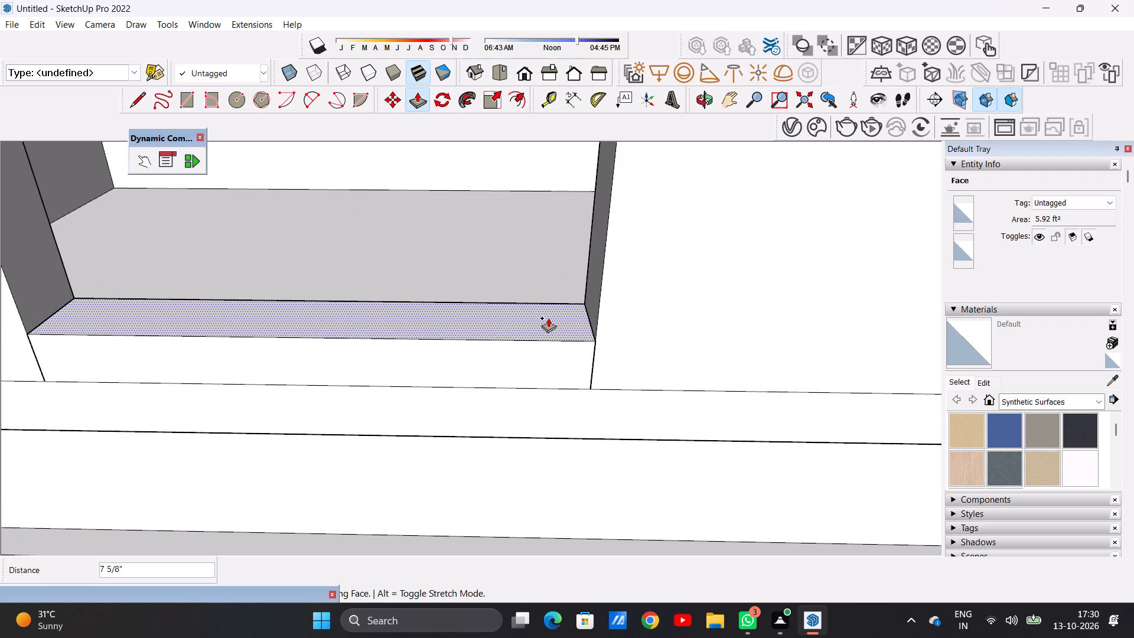
pyautogui.click(548, 318)
pyautogui.press('space')
# Draw a rectangle about 2' 9 3/8" by 1' 1 11/16" on the front face of the right parapet panel.
pyautogui.scroll(-17, 542, 399)
pyautogui.moveTo(528, 369); pyautogui.dragTo(526, 302, button='middle')
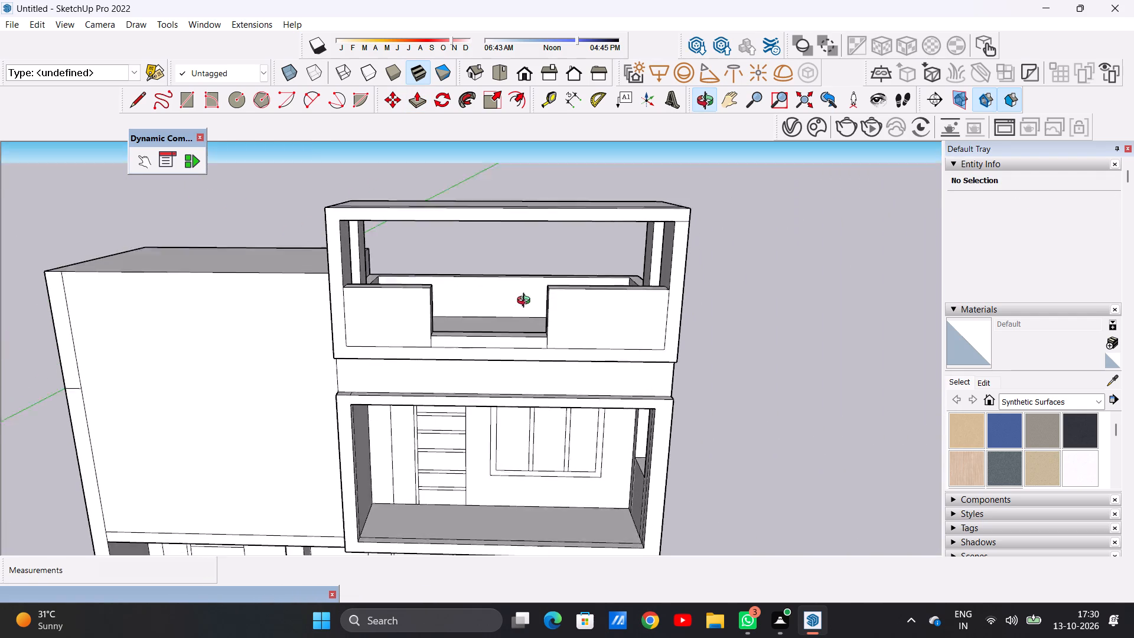
pyautogui.moveTo(526, 302); pyautogui.dragTo(527, 293, button='middle')
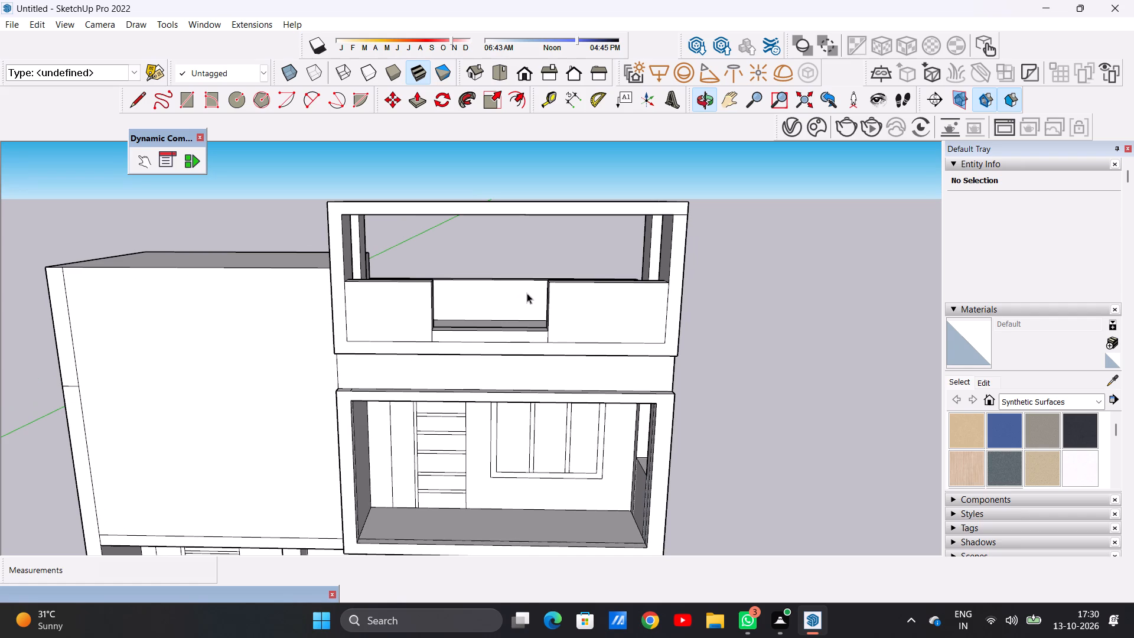
pyautogui.scroll(6, 617, 313)
pyautogui.moveTo(585, 336); pyautogui.dragTo(578, 318, button='middle')
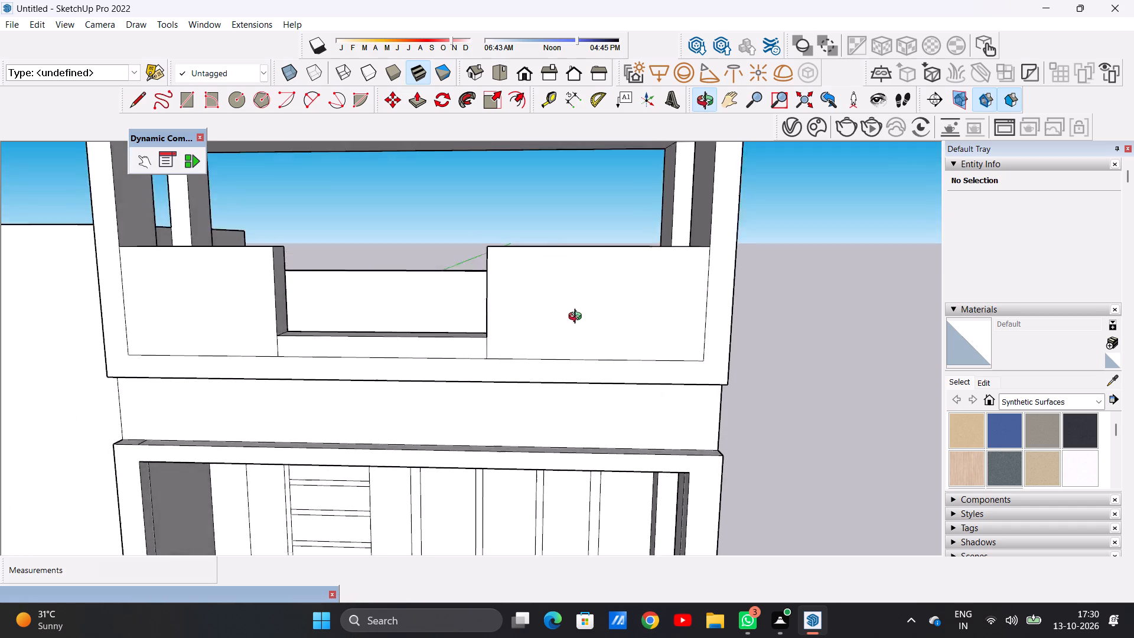
pyautogui.moveTo(578, 318); pyautogui.dragTo(571, 281, button='middle')
pyautogui.scroll(-9, 568, 291)
pyautogui.scroll(3, 548, 294)
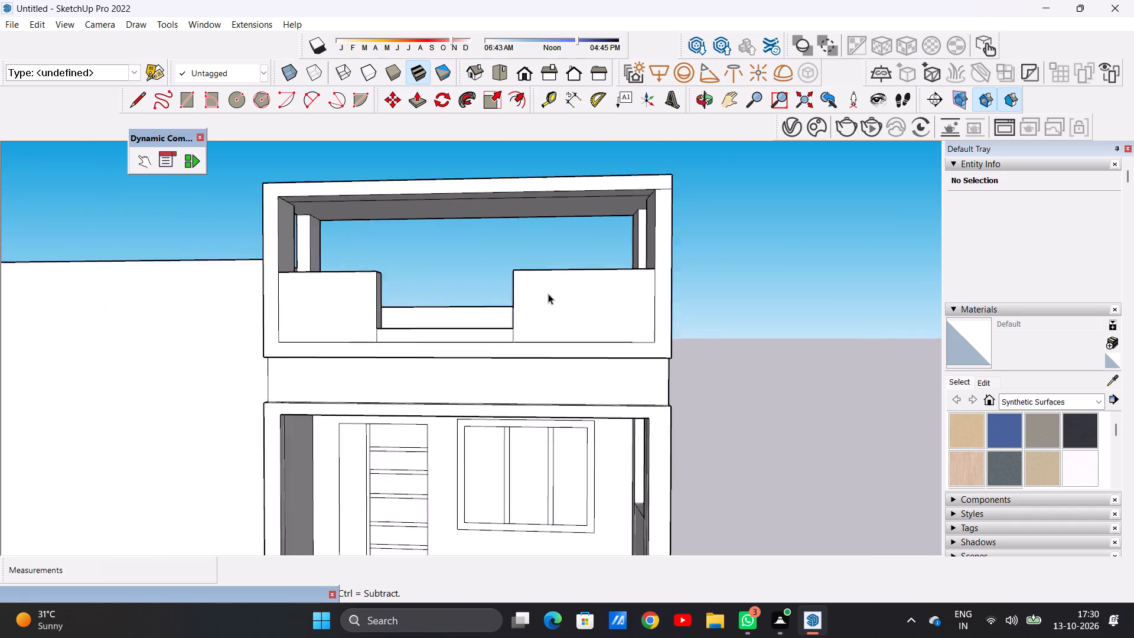
pyautogui.scroll(5, 548, 294)
pyautogui.scroll(-1, 548, 294)
pyautogui.scroll(1, 548, 294)
pyautogui.press('r')
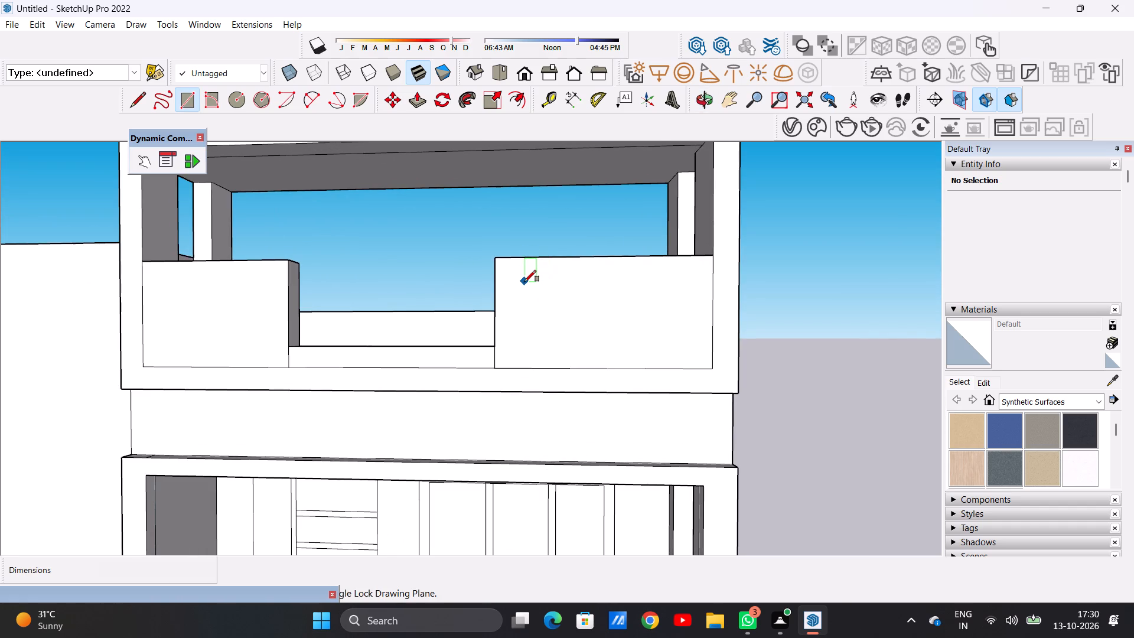
pyautogui.click(524, 282)
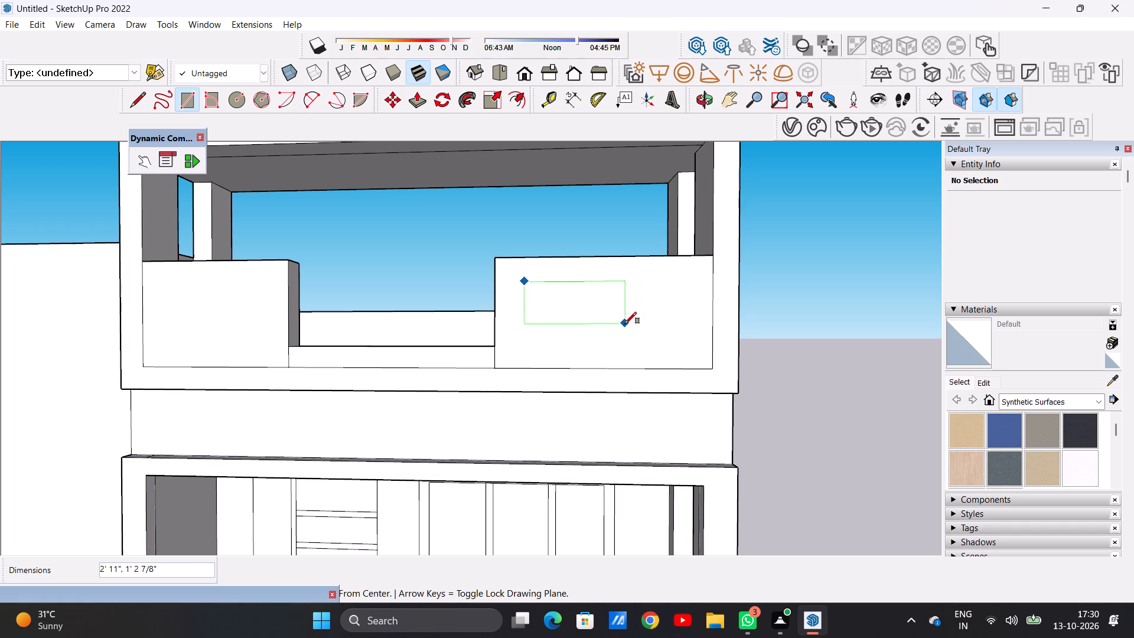
pyautogui.click(620, 320)
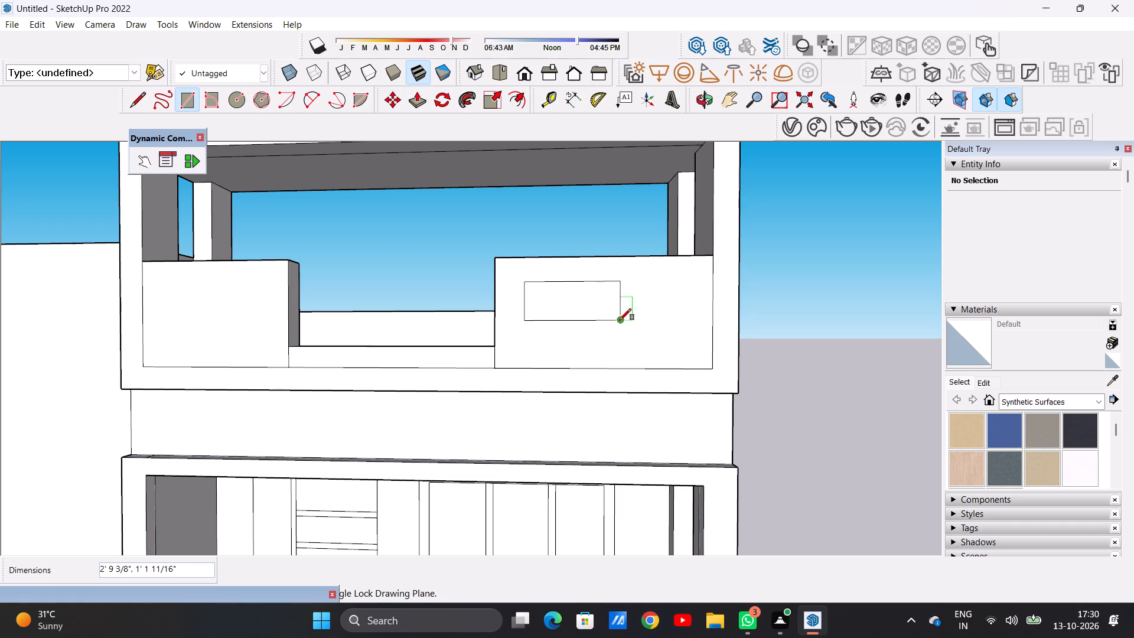
# Draw a small rectangle about 1' 5 7/8" by 5" near the top outer corner of the right parapet panel's front face.
pyautogui.scroll(3, 638, 279)
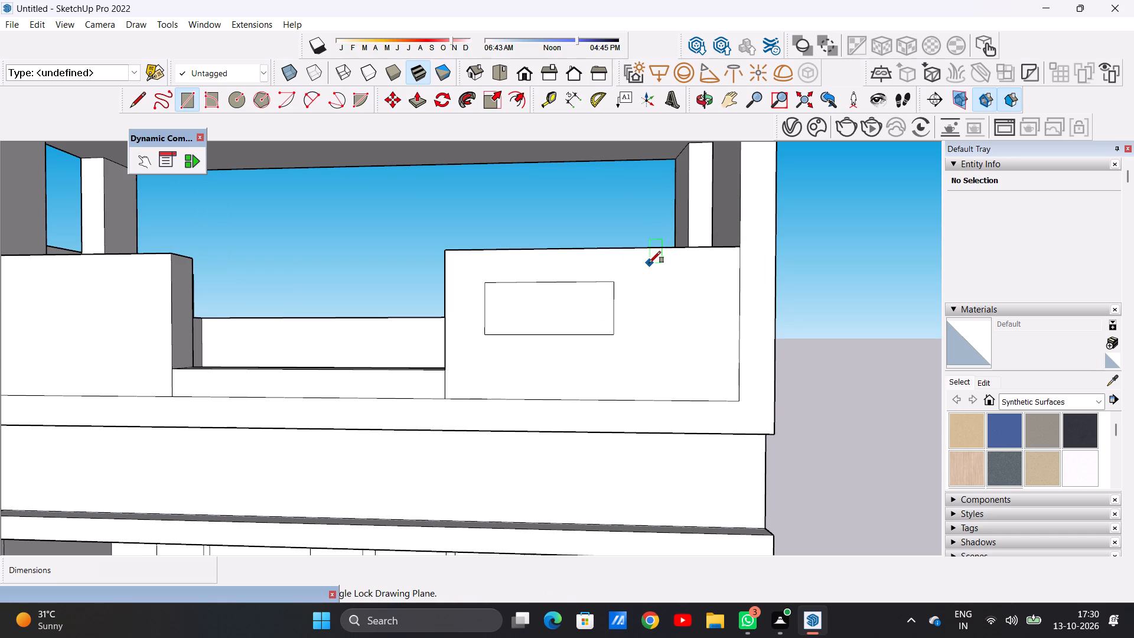
pyautogui.click(649, 263)
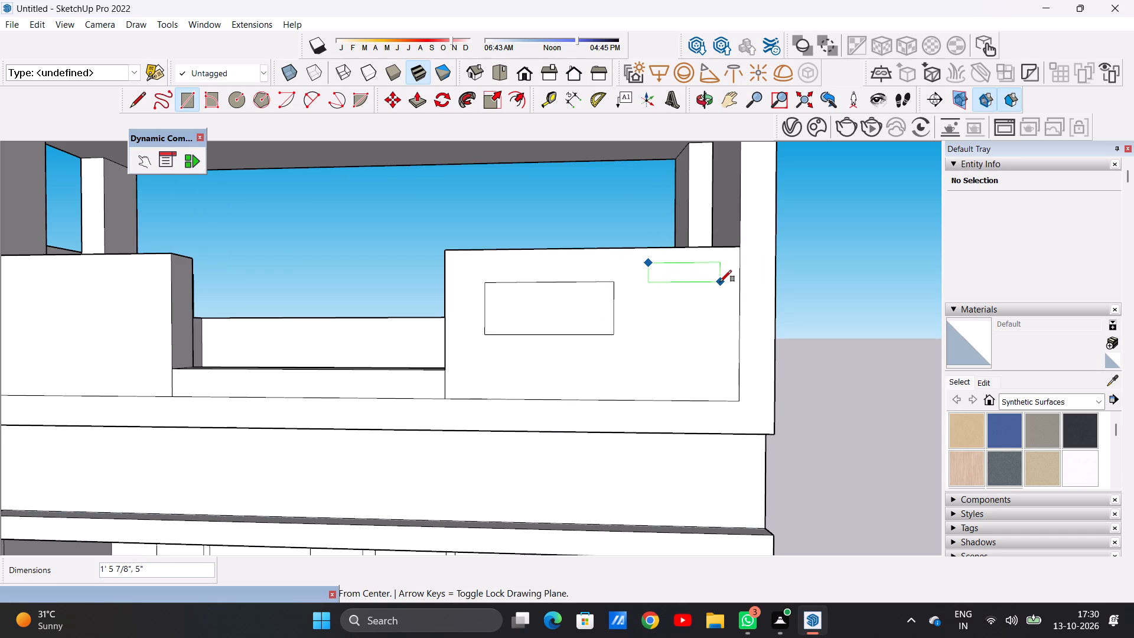
pyautogui.click(720, 282)
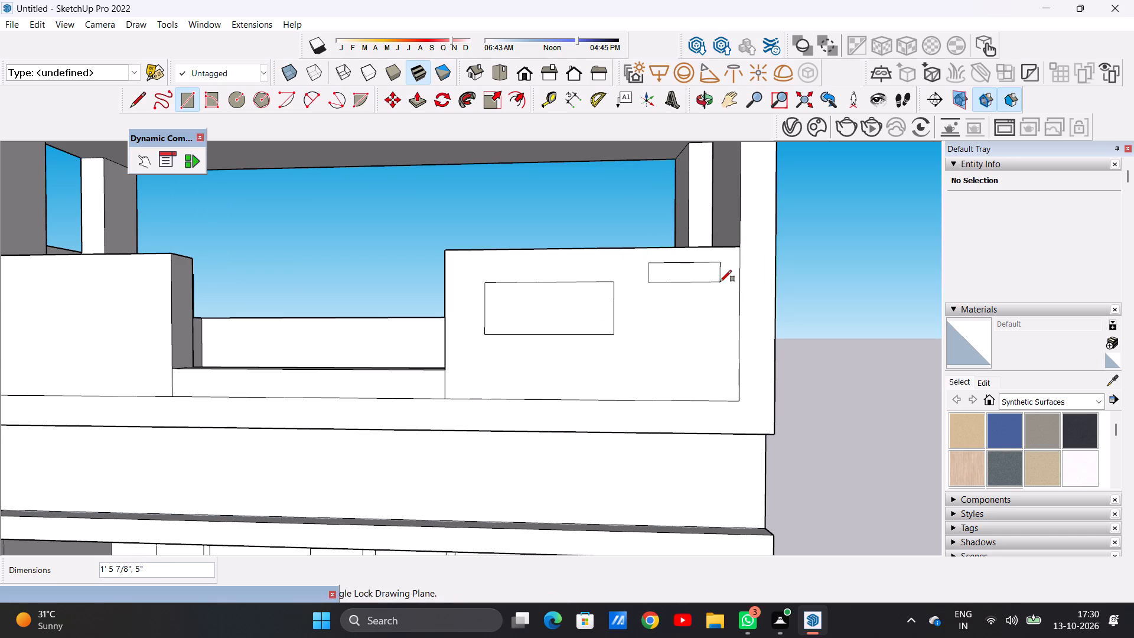
# Copy the small rectangle straight down five times at about 6" spacing, forming a column on the right parapet panel's front face.
pyautogui.press('space')
pyautogui.doubleClick(689, 276)
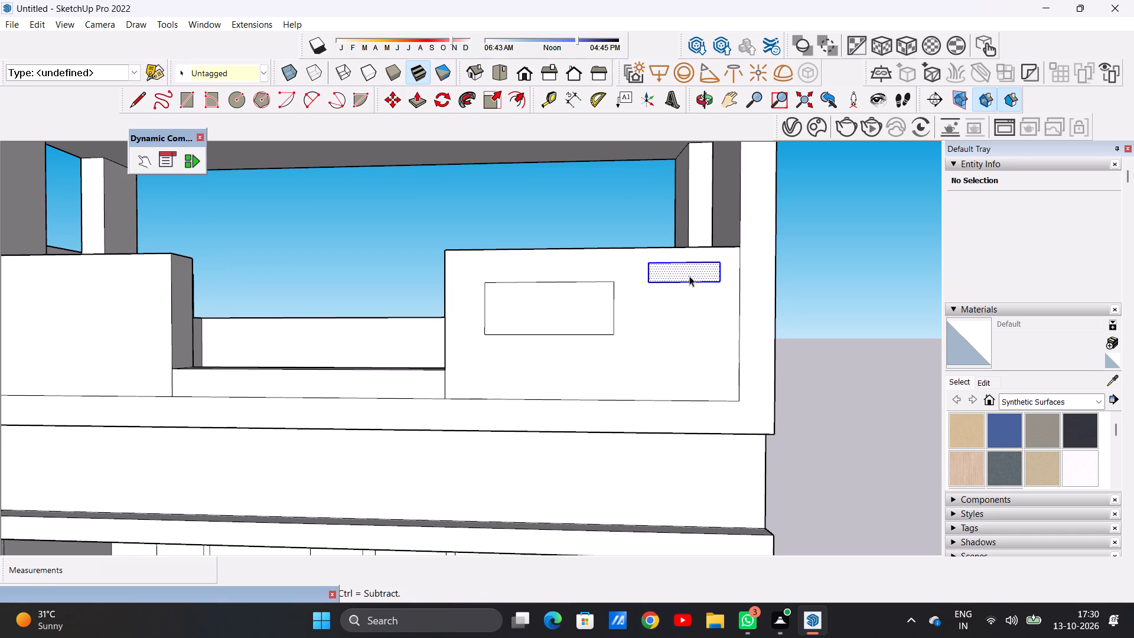
pyautogui.press('m')
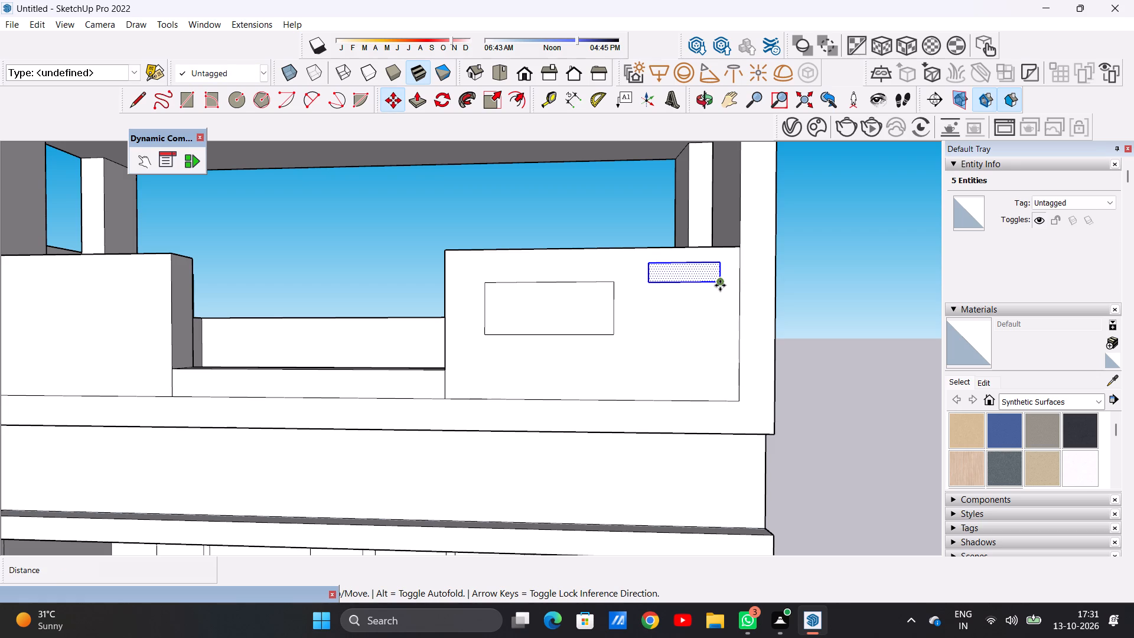
pyautogui.click(720, 285)
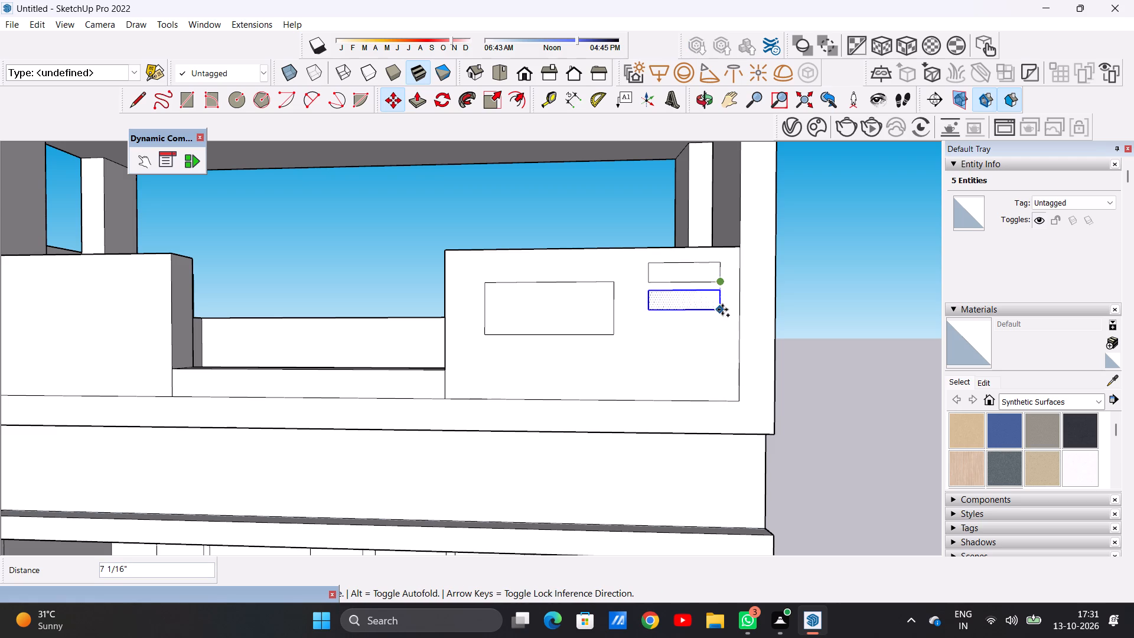
pyautogui.click(728, 307)
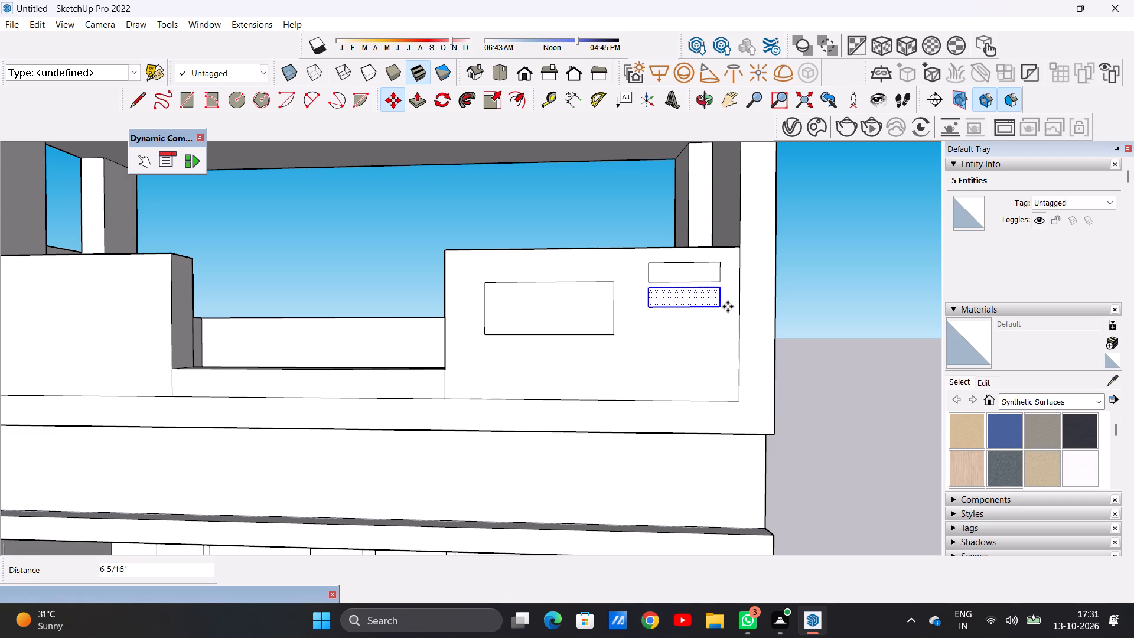
pyautogui.click(719, 308)
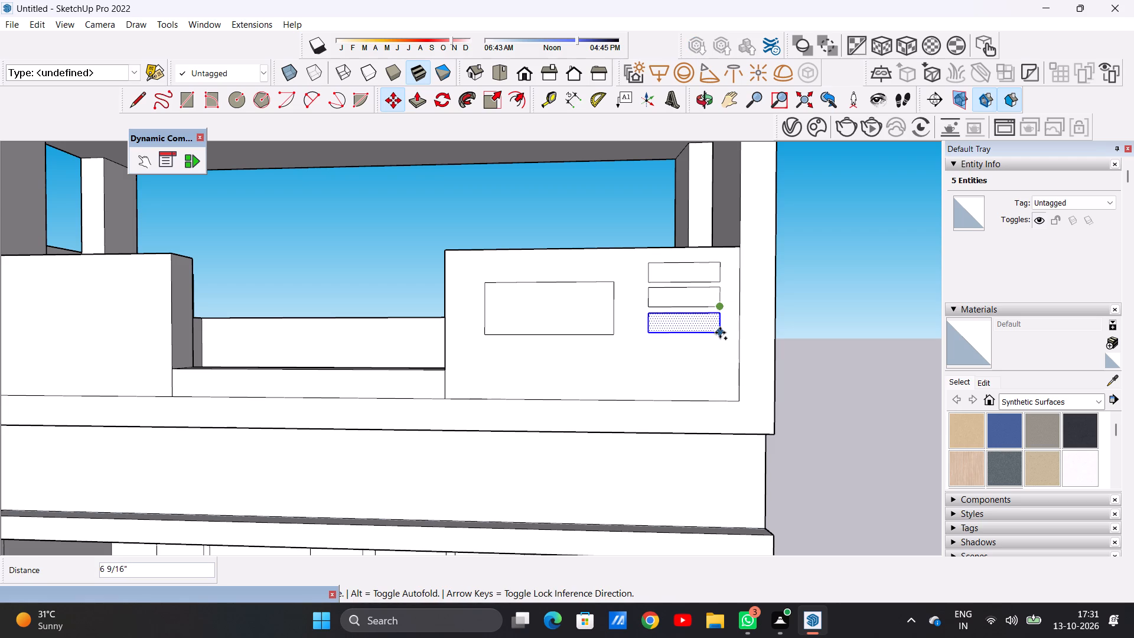
pyautogui.click(721, 330)
pyautogui.click(721, 330)
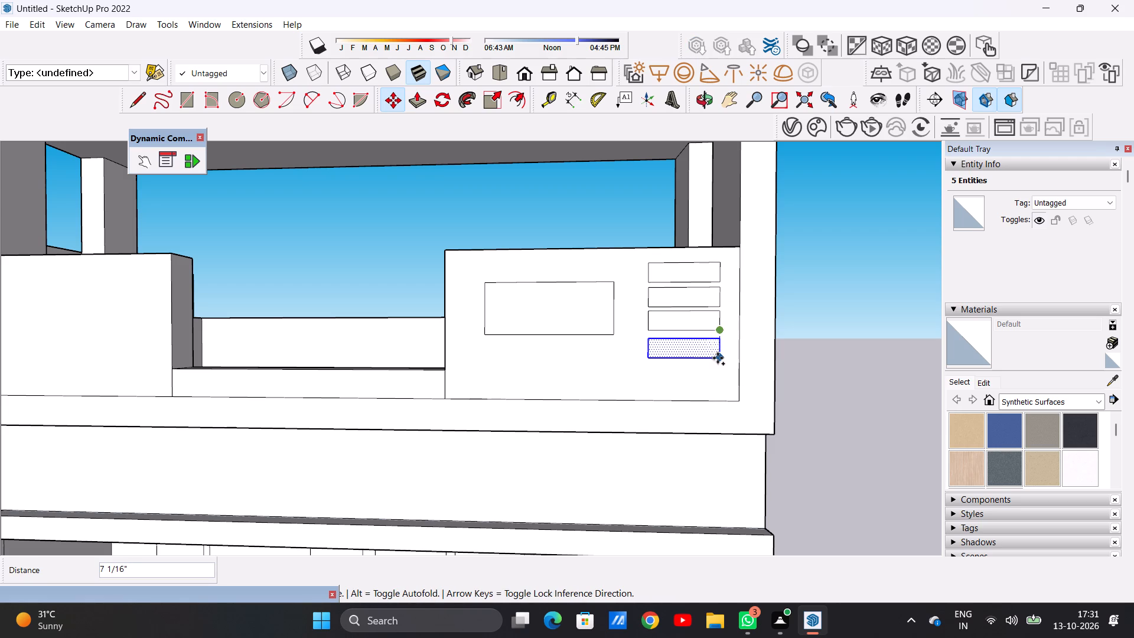
pyautogui.click(718, 354)
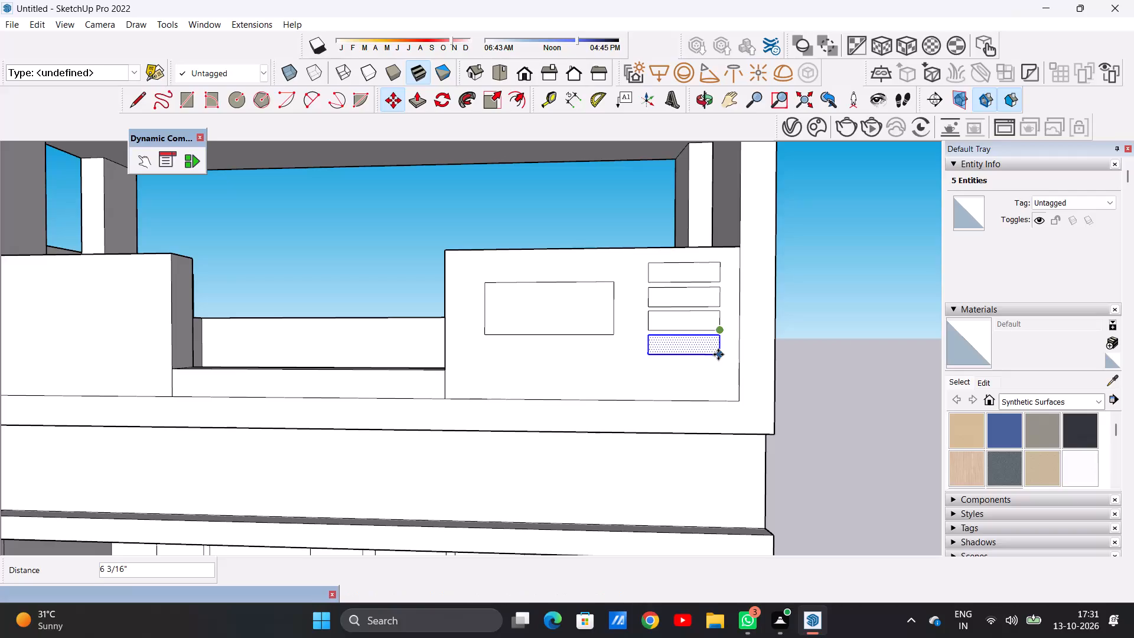
pyautogui.click(718, 354)
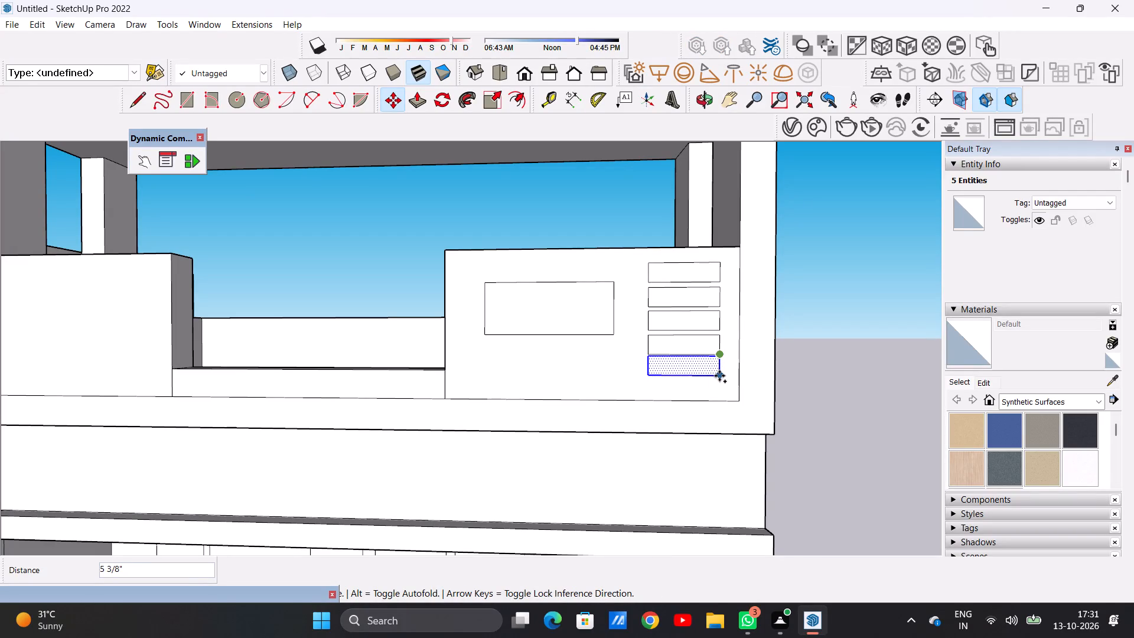
pyautogui.click(719, 376)
pyautogui.click(719, 376)
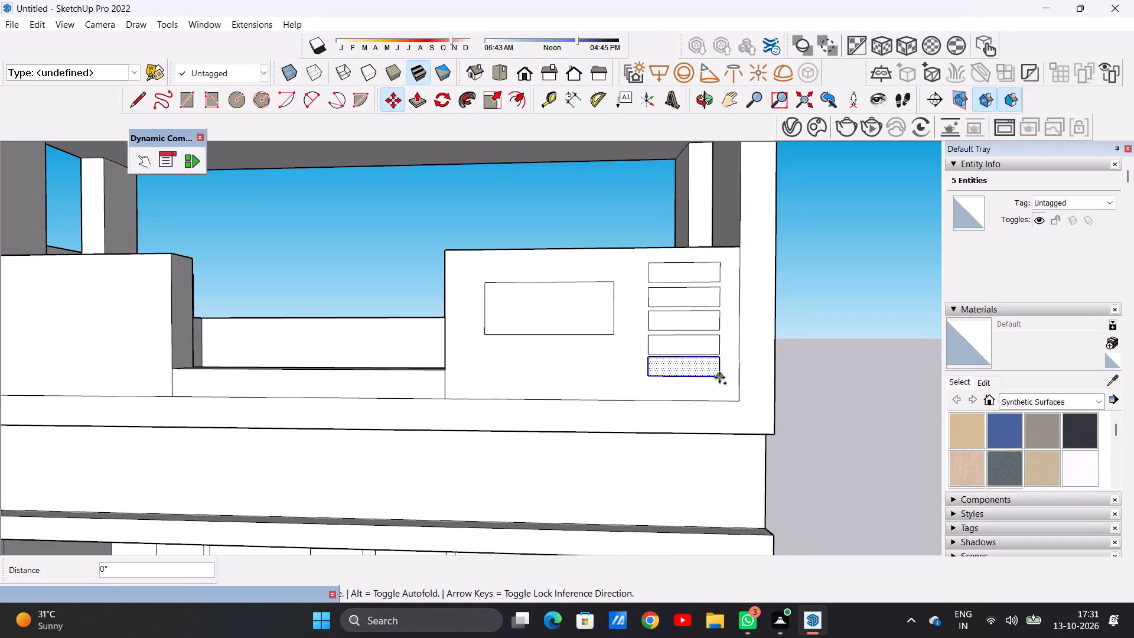
pyautogui.click(719, 399)
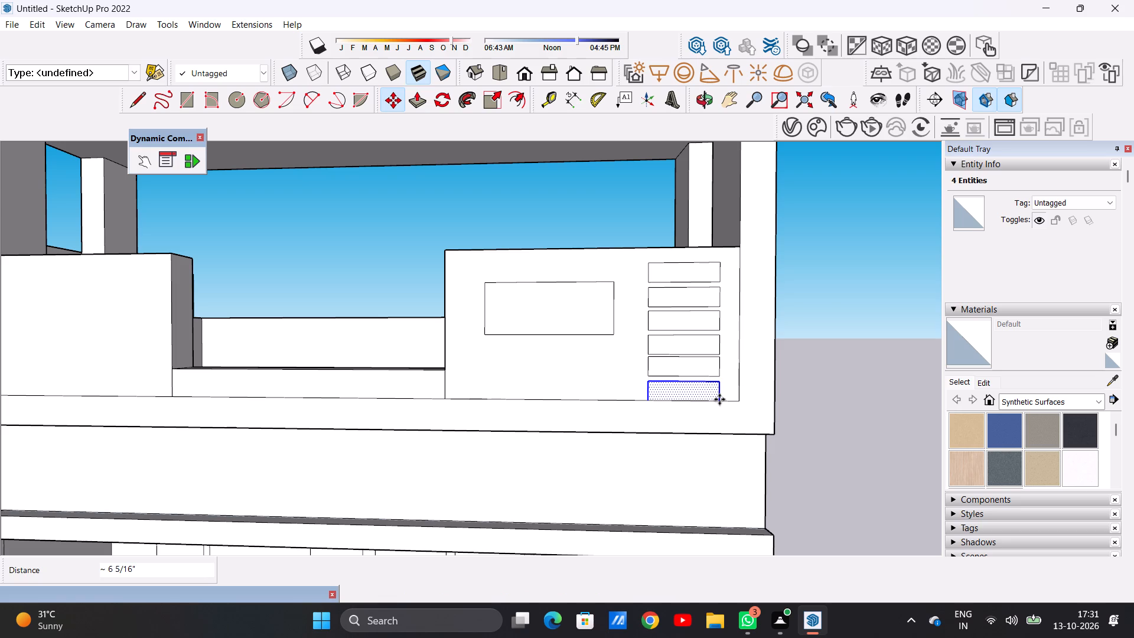
pyautogui.press('space')
pyautogui.click(825, 301)
# Push/pull the large rectangle on the right parapet panel outward into a shallow raised block.
pyautogui.scroll(-6, 621, 364)
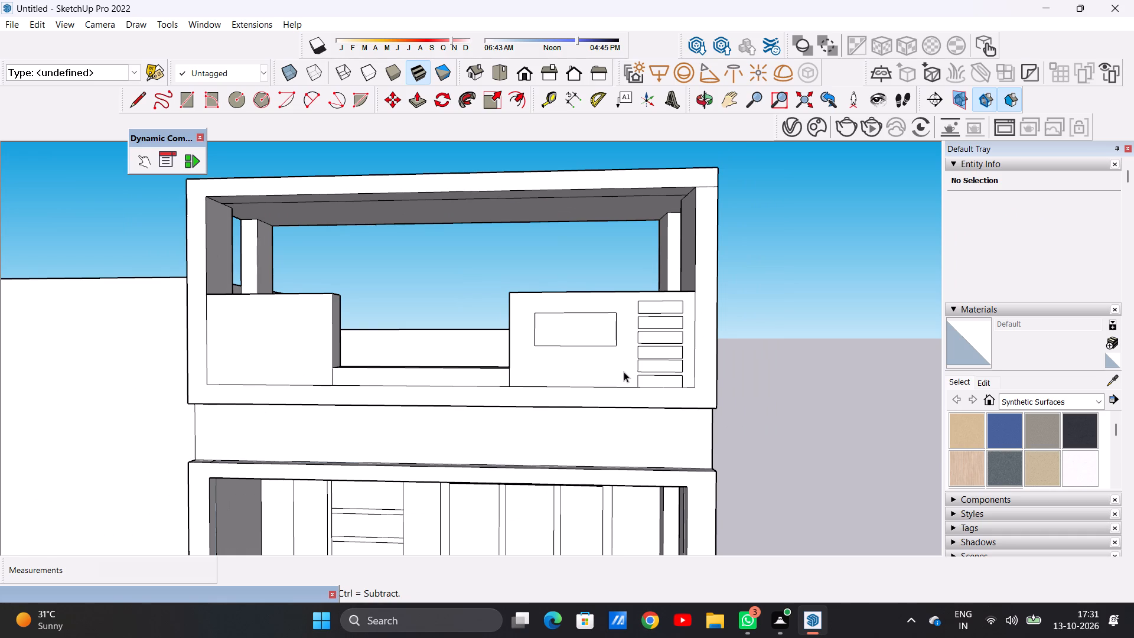
pyautogui.scroll(-5, 553, 360)
pyautogui.scroll(6, 574, 342)
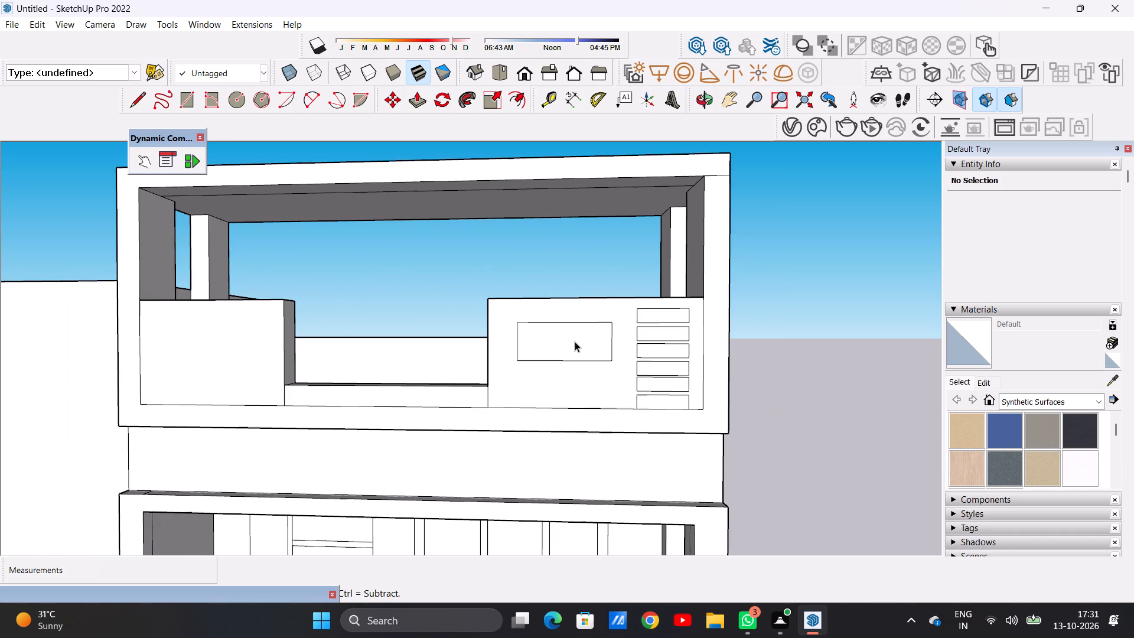
pyautogui.scroll(-2, 576, 344)
pyautogui.moveTo(634, 338); pyautogui.dragTo(545, 402, button='middle')
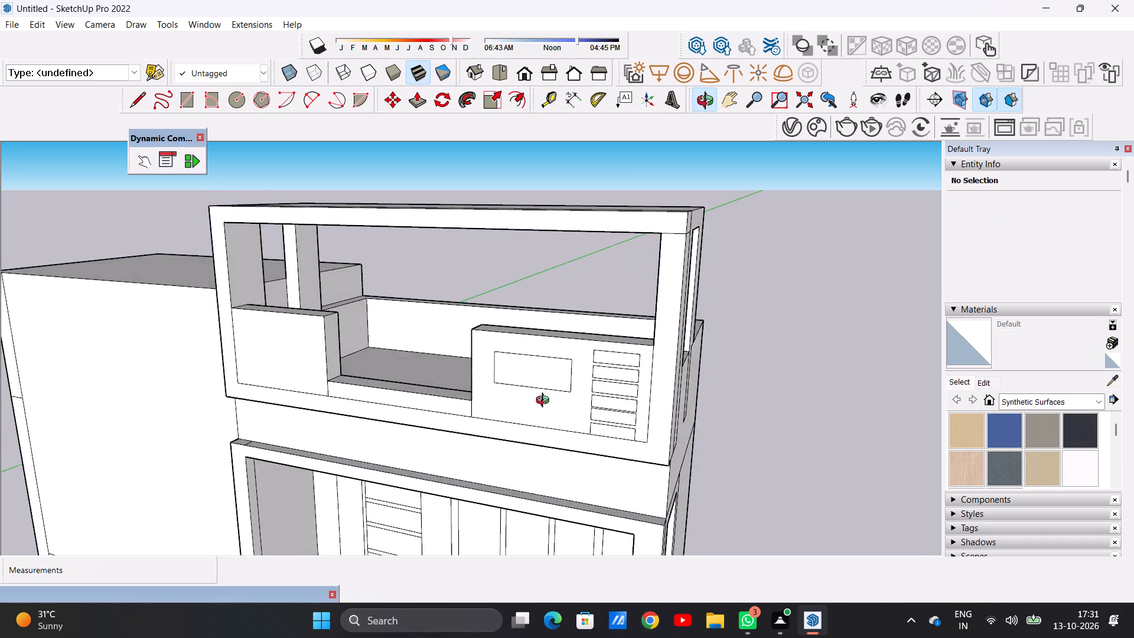
pyautogui.moveTo(545, 402); pyautogui.dragTo(524, 425, button='middle')
pyautogui.scroll(10, 527, 382)
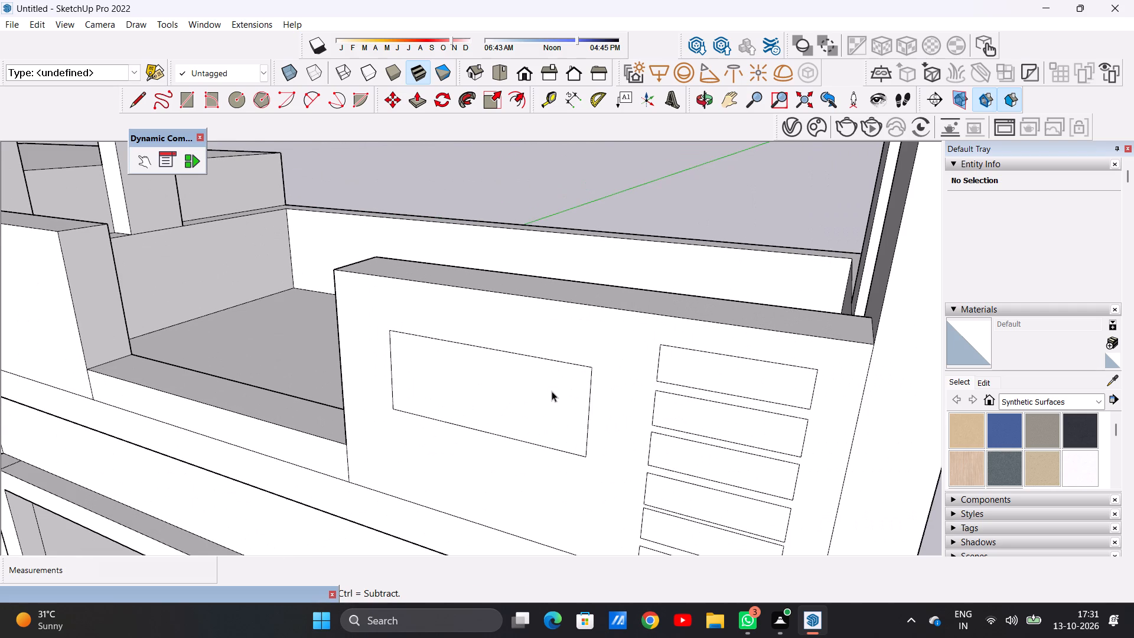
pyautogui.press('p')
pyautogui.click(555, 381)
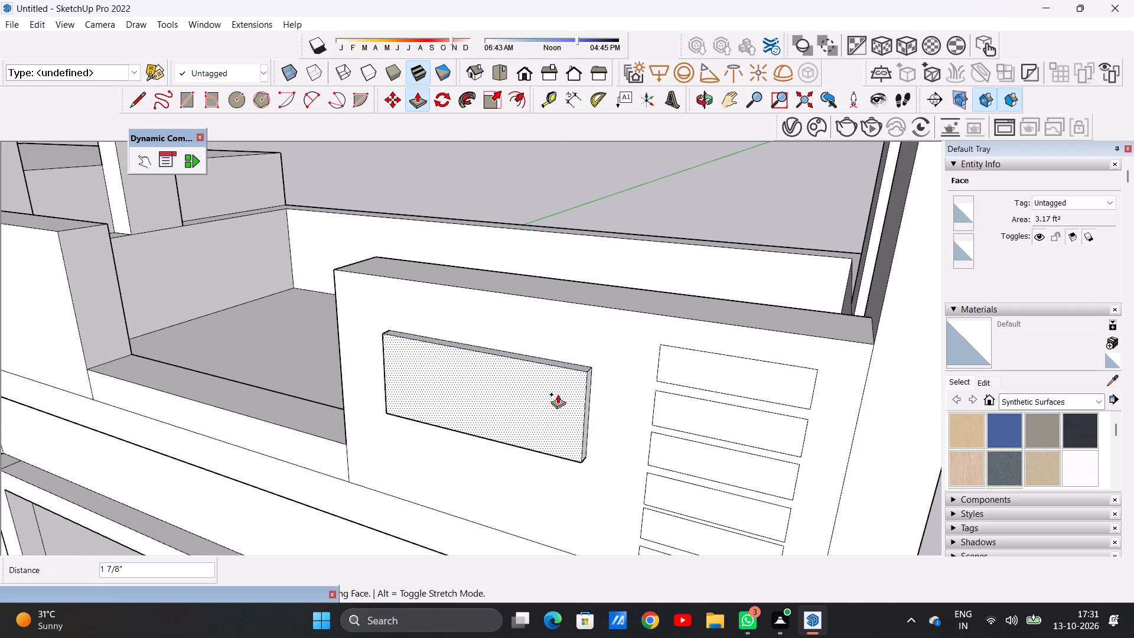
pyautogui.click(556, 401)
pyautogui.press('space')
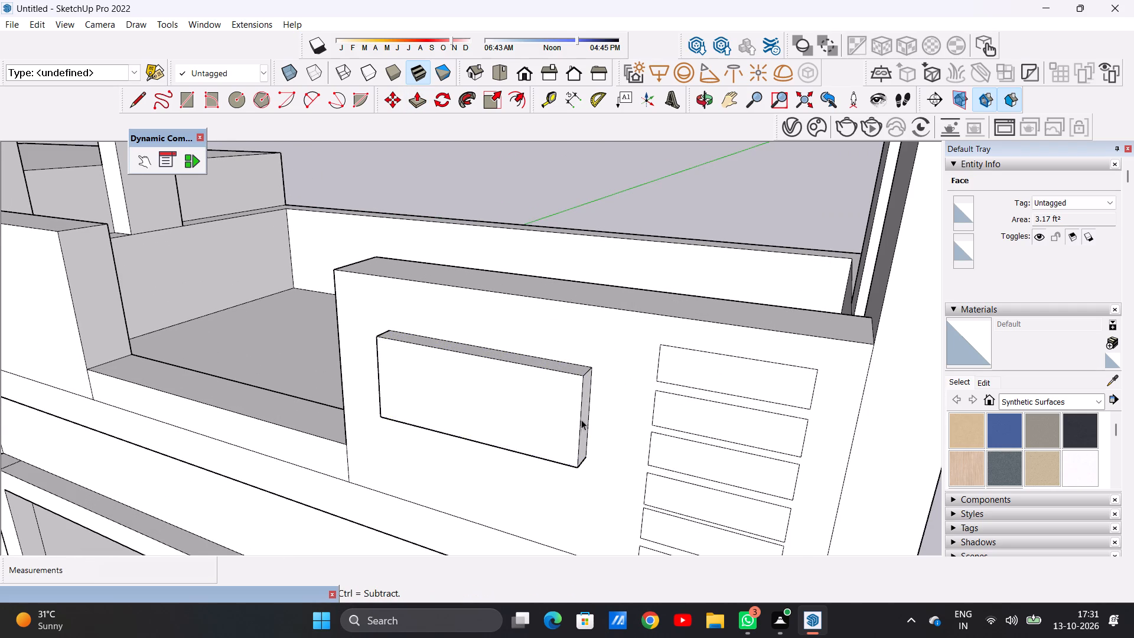
# Push/pull the top two small rectangles in the right parapet panel's column outward 1 5/8".
pyautogui.scroll(-8, 585, 421)
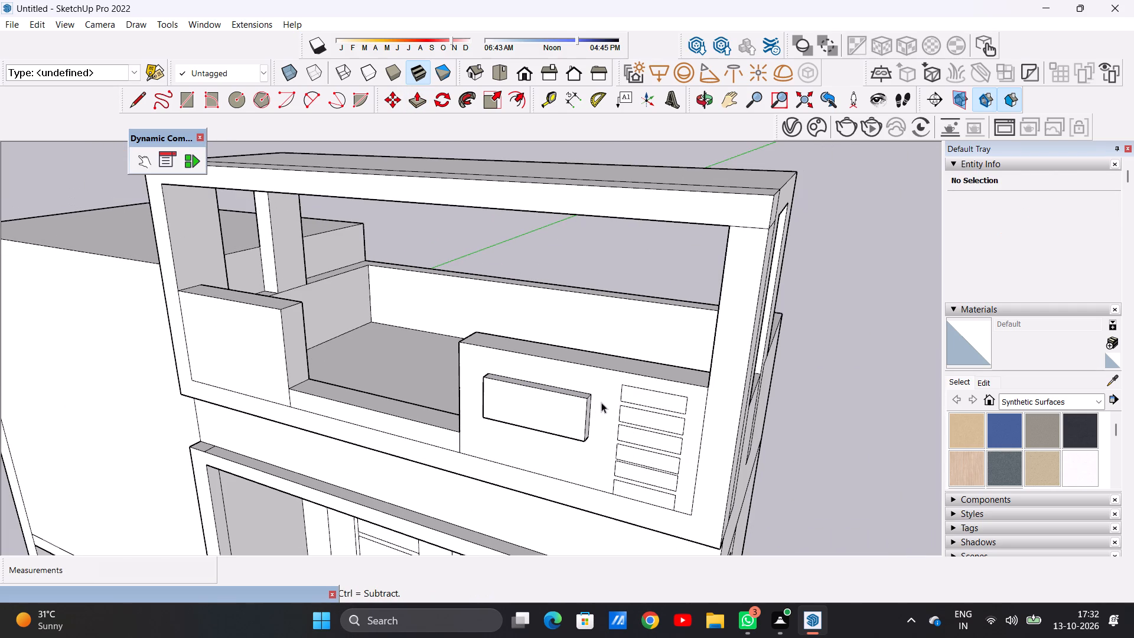
pyautogui.moveTo(673, 406); pyautogui.dragTo(590, 392, button='middle')
pyautogui.scroll(3, 587, 416)
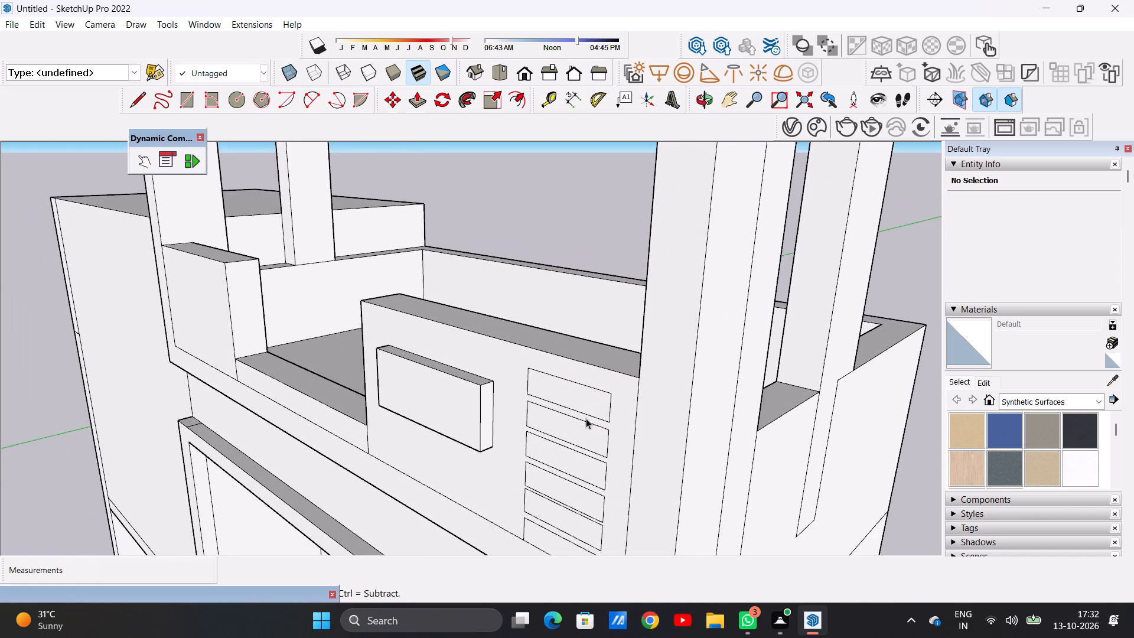
pyautogui.scroll(8, 586, 418)
pyautogui.press('p')
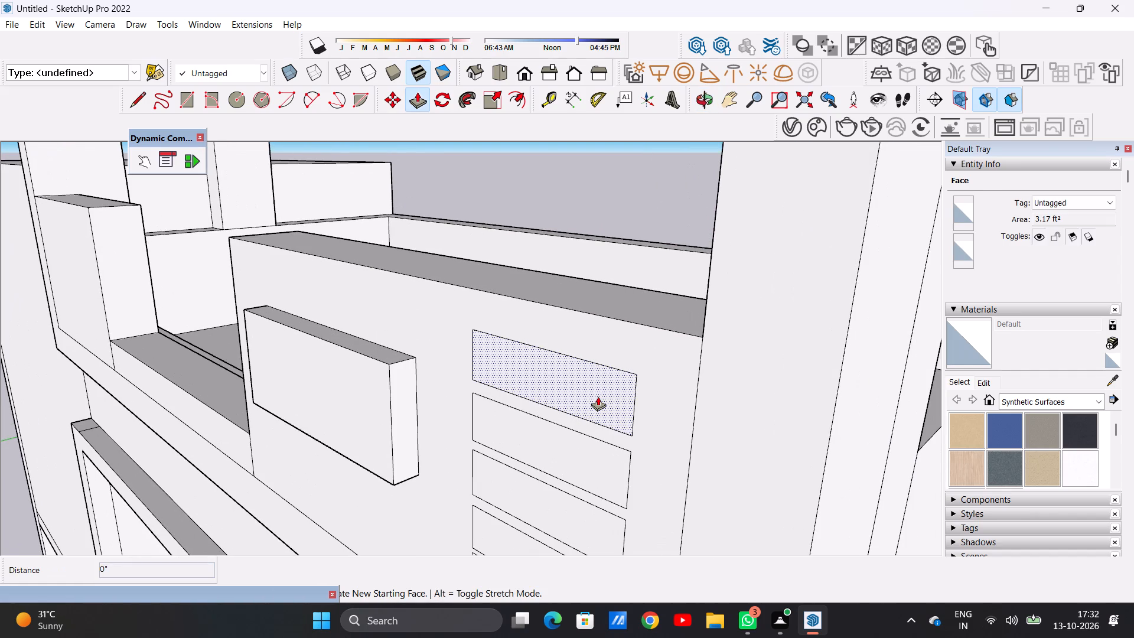
pyautogui.click(598, 396)
pyautogui.click(585, 401)
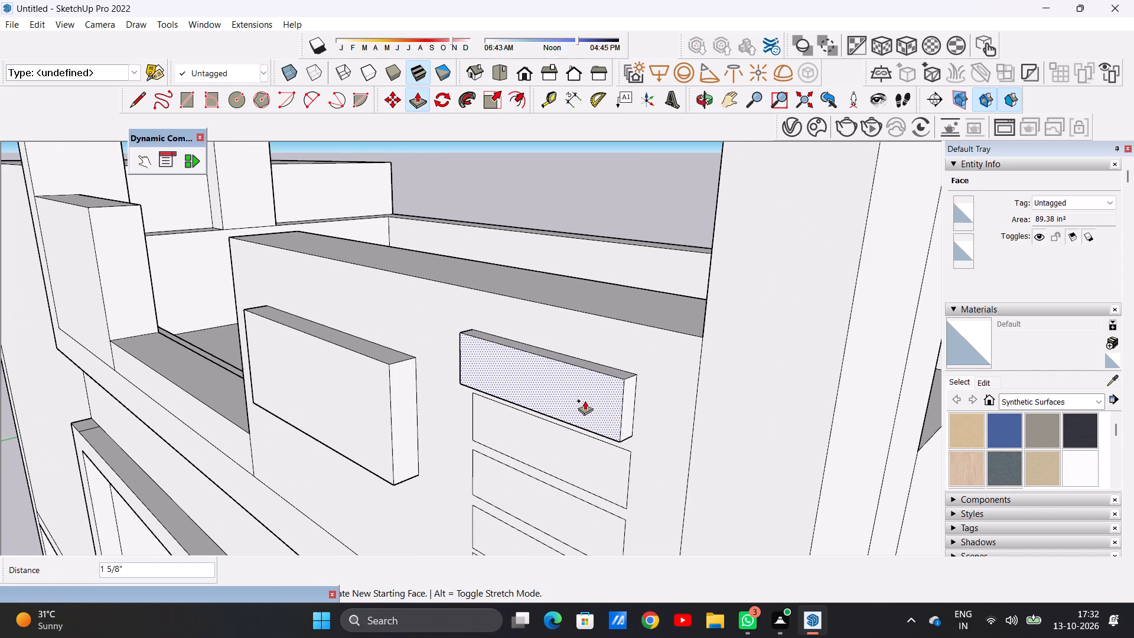
pyautogui.click(611, 463)
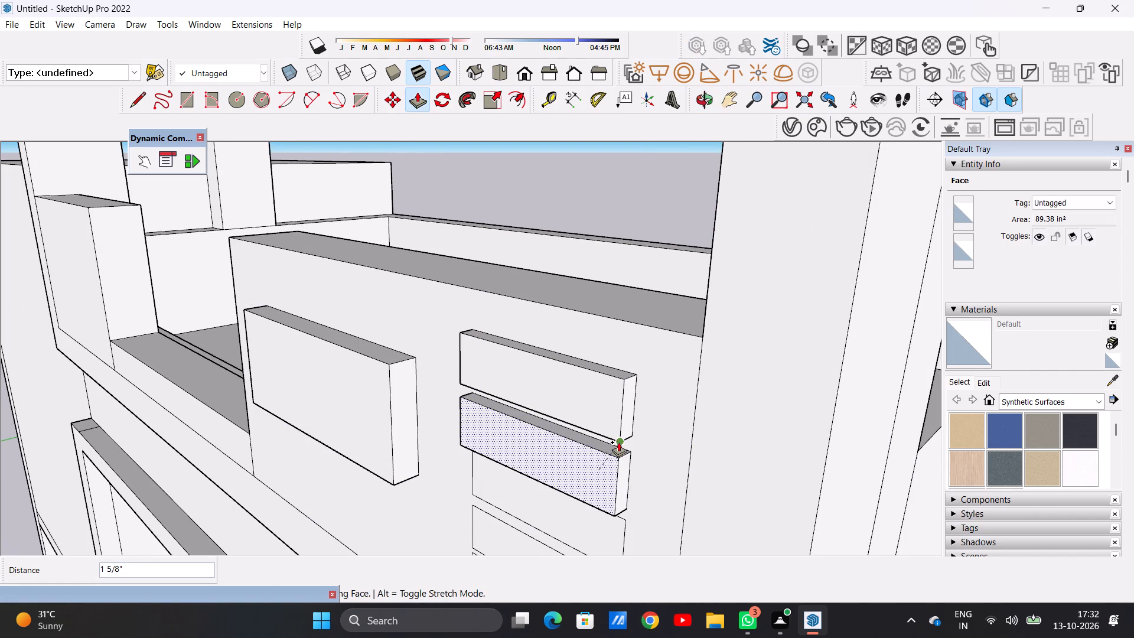
pyautogui.click(618, 442)
# Push/pull the third and fourth small rectangles in the column outward 1 5/8", flush with the strips above.
pyautogui.scroll(-5, 590, 334)
pyautogui.scroll(9, 598, 451)
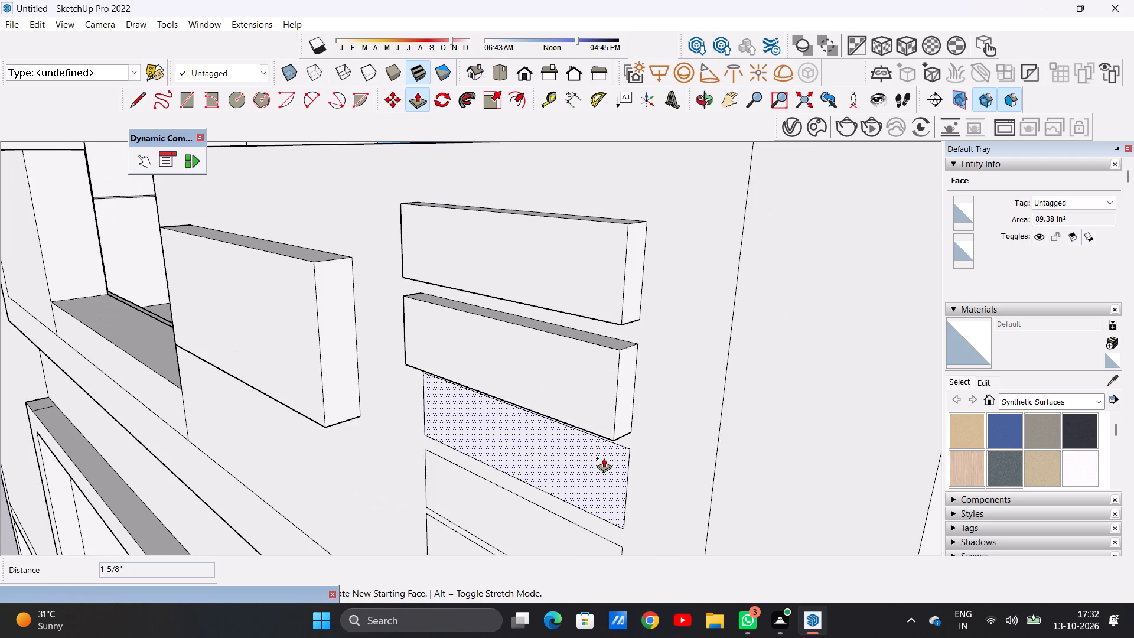
pyautogui.click(604, 458)
pyautogui.click(610, 440)
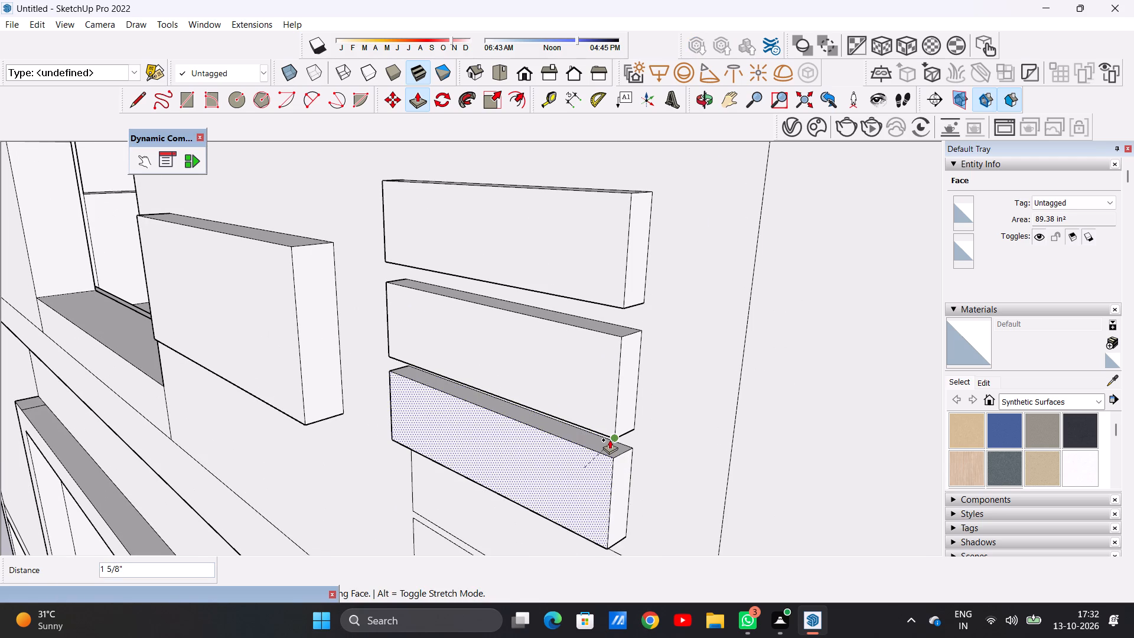
pyautogui.scroll(-5, 607, 334)
pyautogui.scroll(14, 598, 495)
pyautogui.click(617, 480)
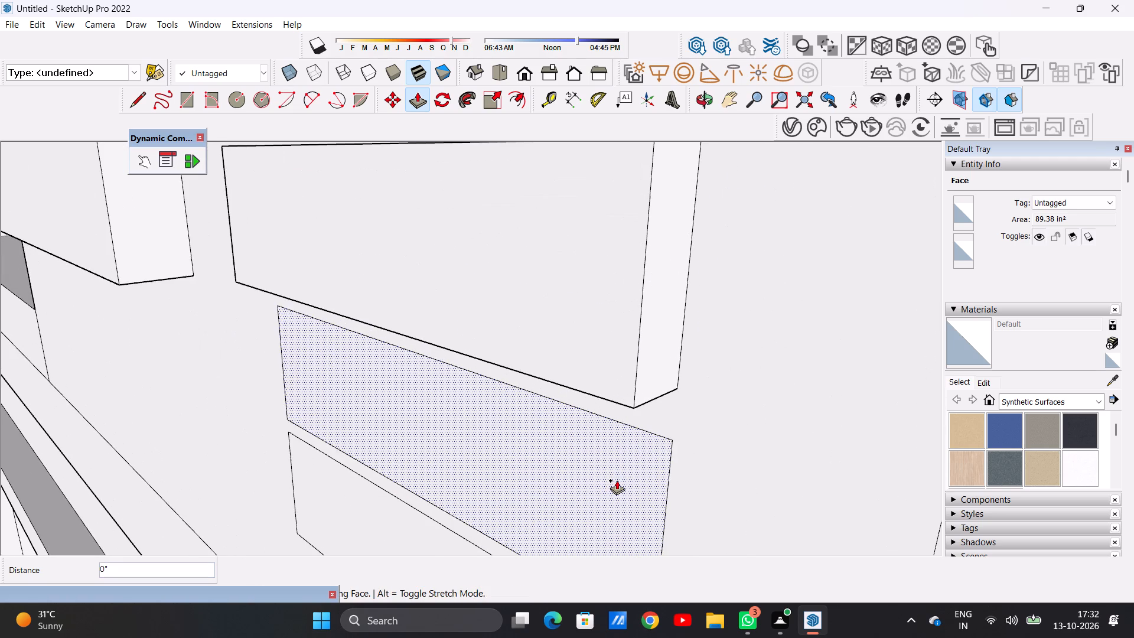
pyautogui.click(631, 409)
# Push/pull the last two small rectangles at the bottom of the column outward 1 5/8", flush with the other strips.
pyautogui.scroll(-5, 632, 398)
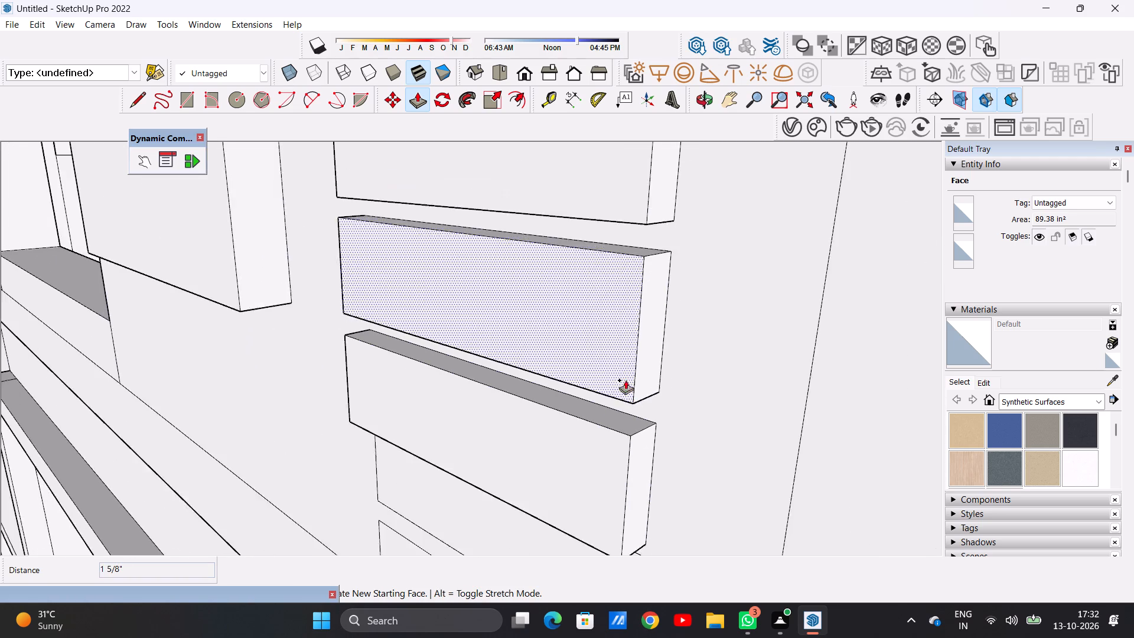
pyautogui.scroll(-11, 625, 380)
pyautogui.scroll(6, 615, 466)
pyautogui.scroll(-1, 615, 466)
pyautogui.scroll(1, 615, 466)
pyautogui.scroll(-1, 615, 466)
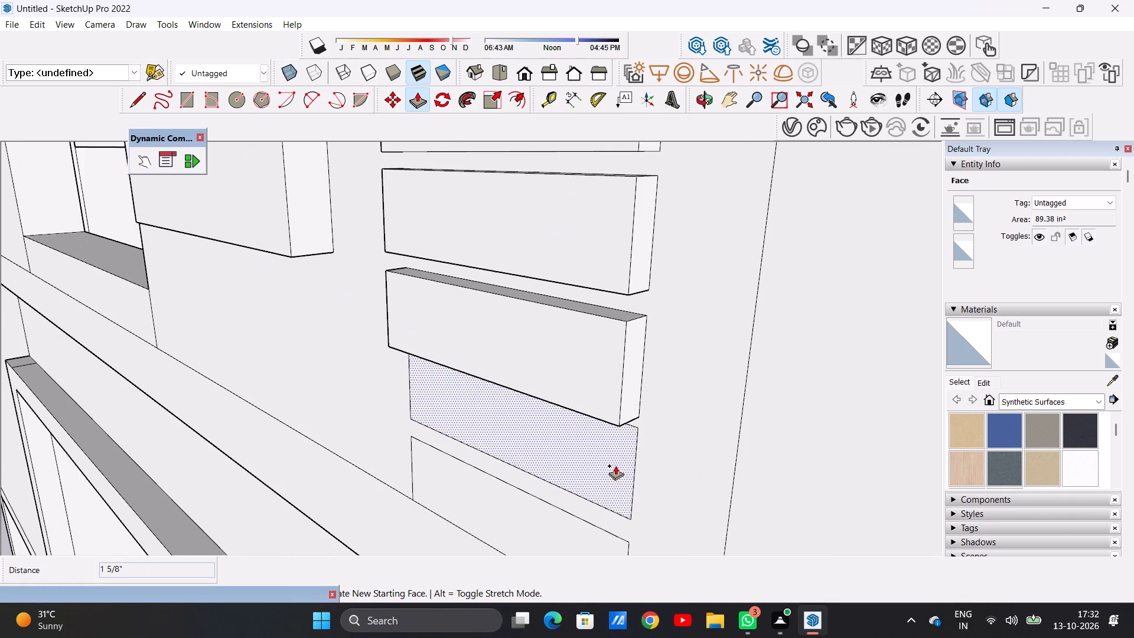
pyautogui.click(615, 466)
pyautogui.click(615, 429)
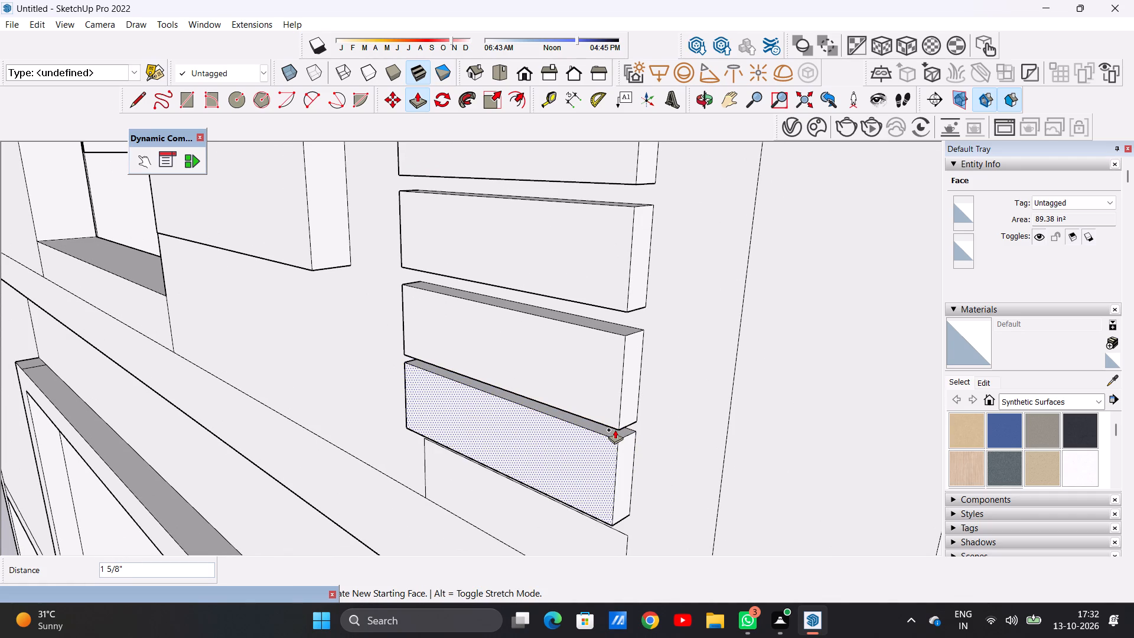
pyautogui.scroll(-4, 604, 429)
pyautogui.scroll(8, 607, 512)
pyautogui.click(607, 512)
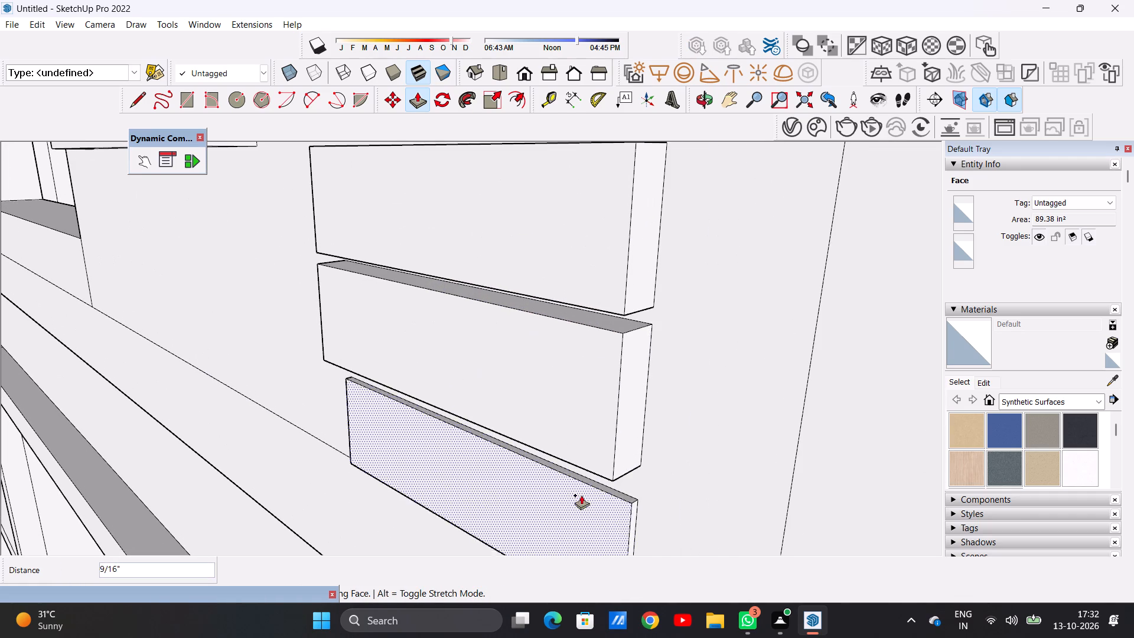
pyautogui.click(615, 480)
pyautogui.press('space')
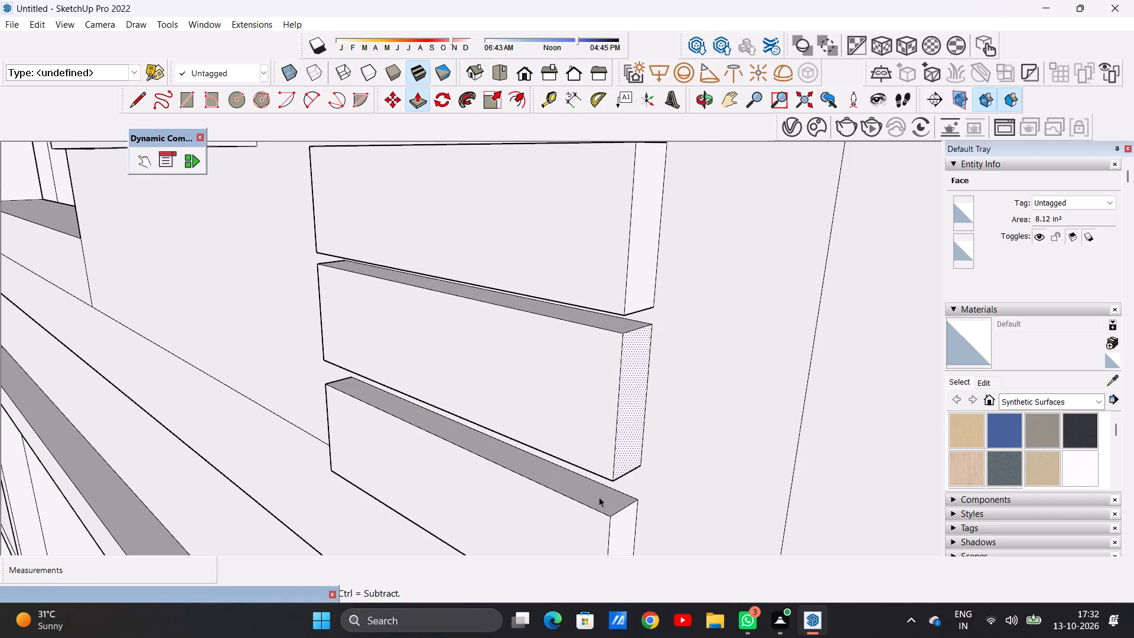
# Draw a tall narrow rectangle about 2' 5 5/8" by 4 7/16" near the outer edge of the left parapet panel.
pyautogui.scroll(-20, 592, 507)
pyautogui.scroll(-7, 592, 507)
pyautogui.moveTo(559, 421); pyautogui.dragTo(643, 403, button='middle')
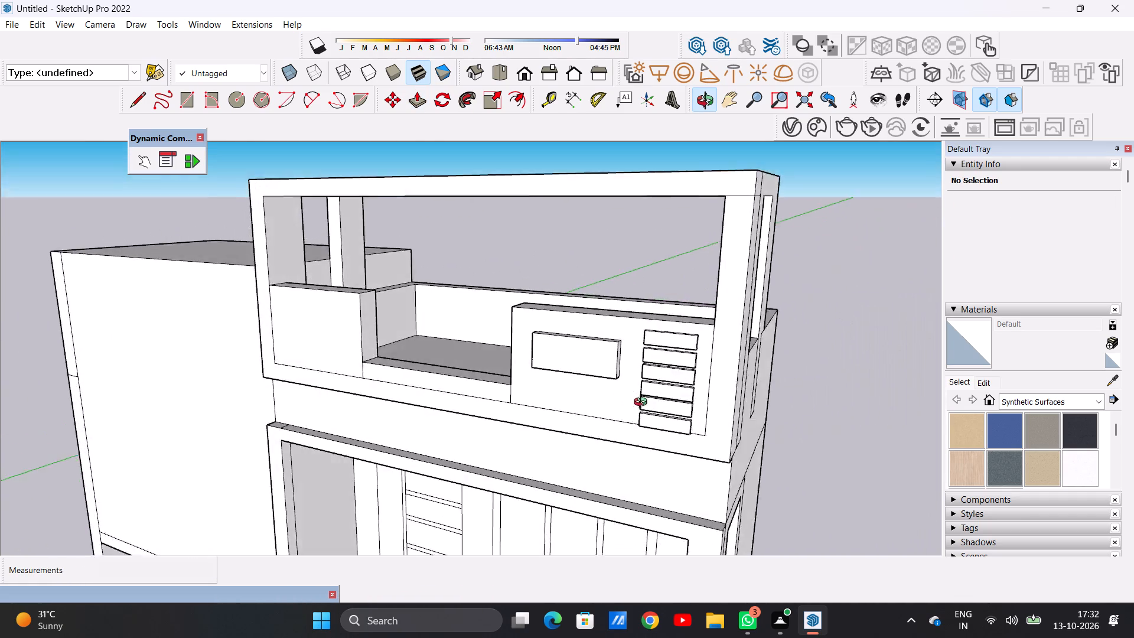
pyautogui.moveTo(643, 403); pyautogui.dragTo(729, 397, button='middle')
pyautogui.scroll(-4, 685, 412)
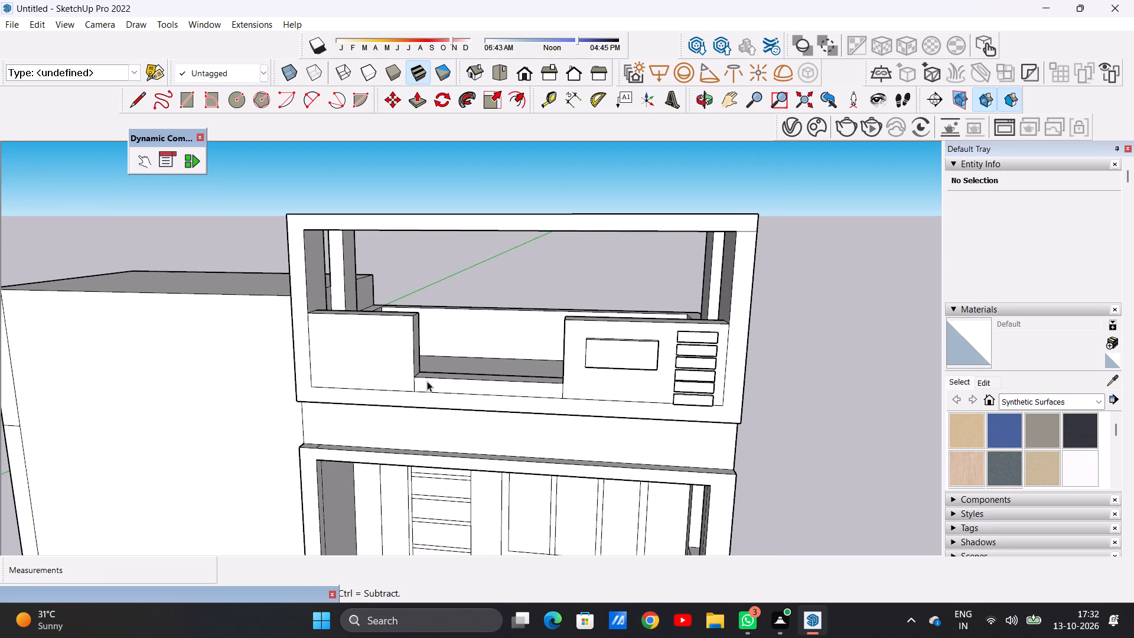
pyautogui.moveTo(427, 380); pyautogui.dragTo(486, 369, button='middle')
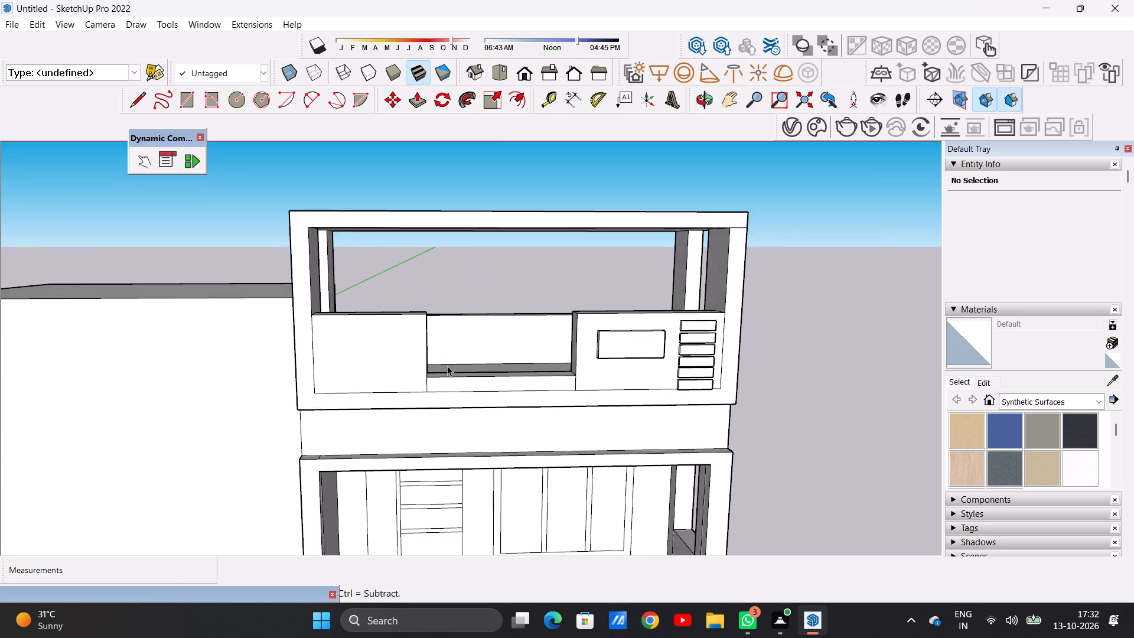
pyautogui.scroll(5, 395, 362)
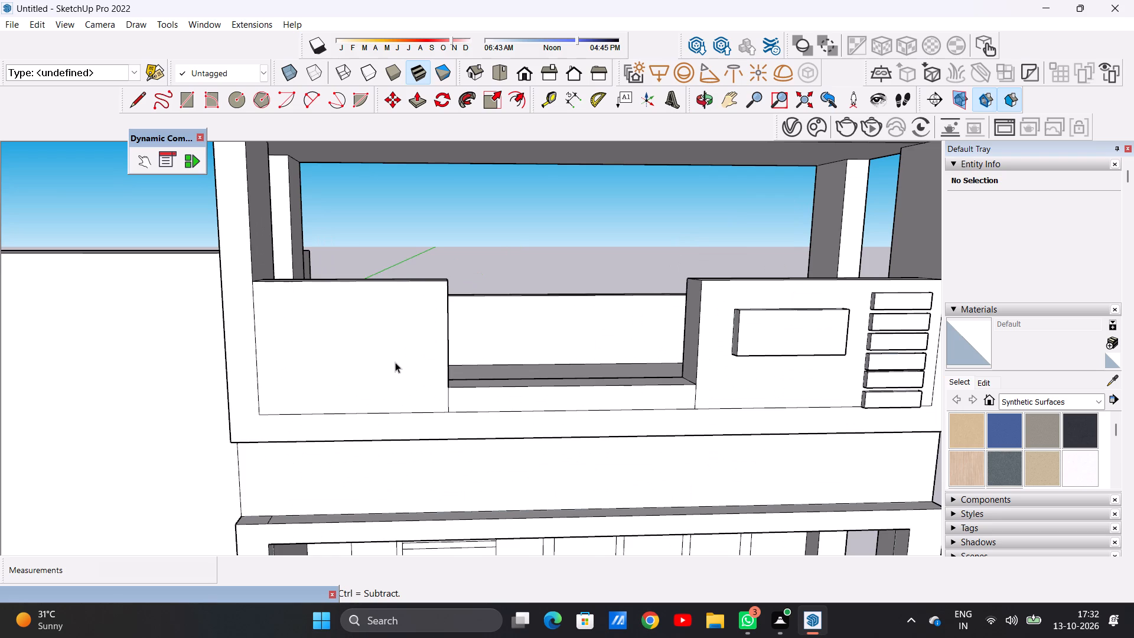
pyautogui.press('r')
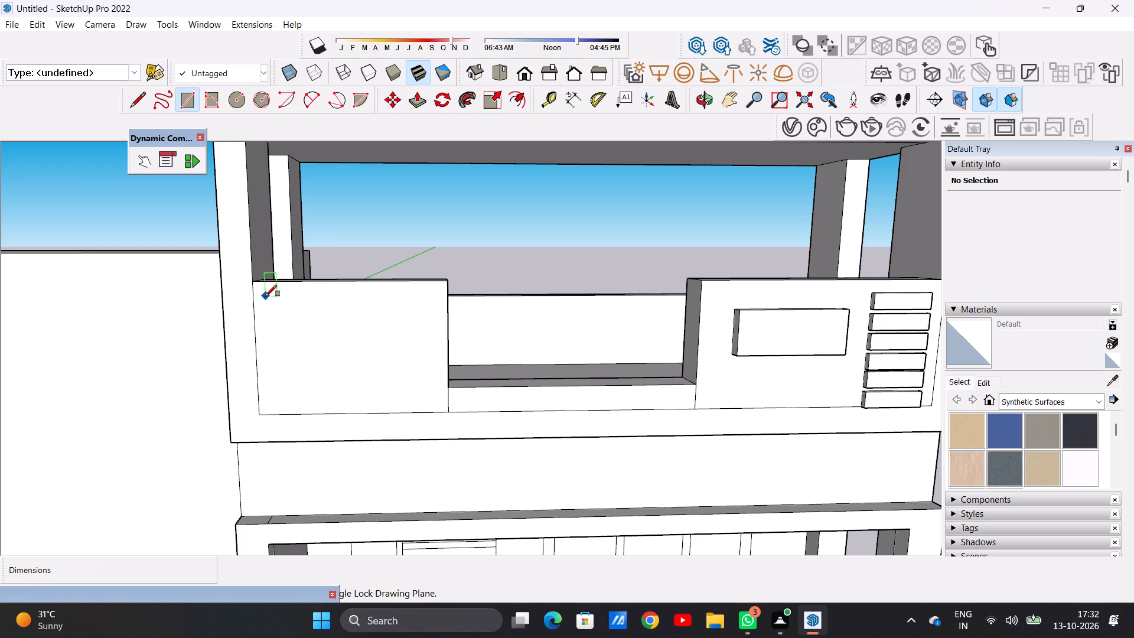
pyautogui.click(265, 297)
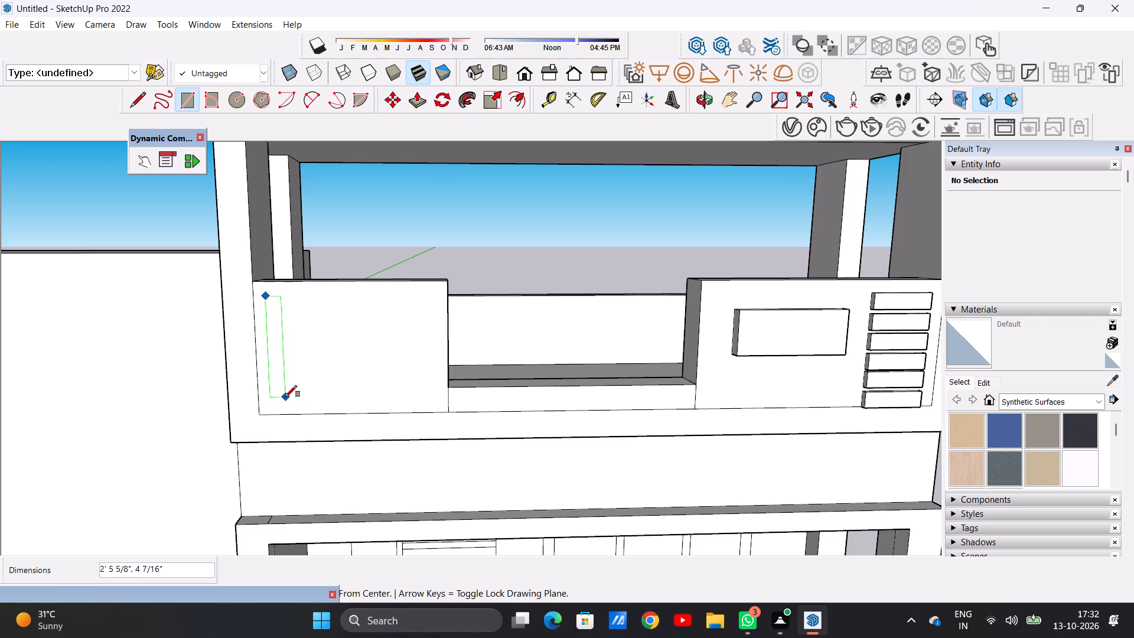
pyautogui.click(285, 399)
pyautogui.press('space')
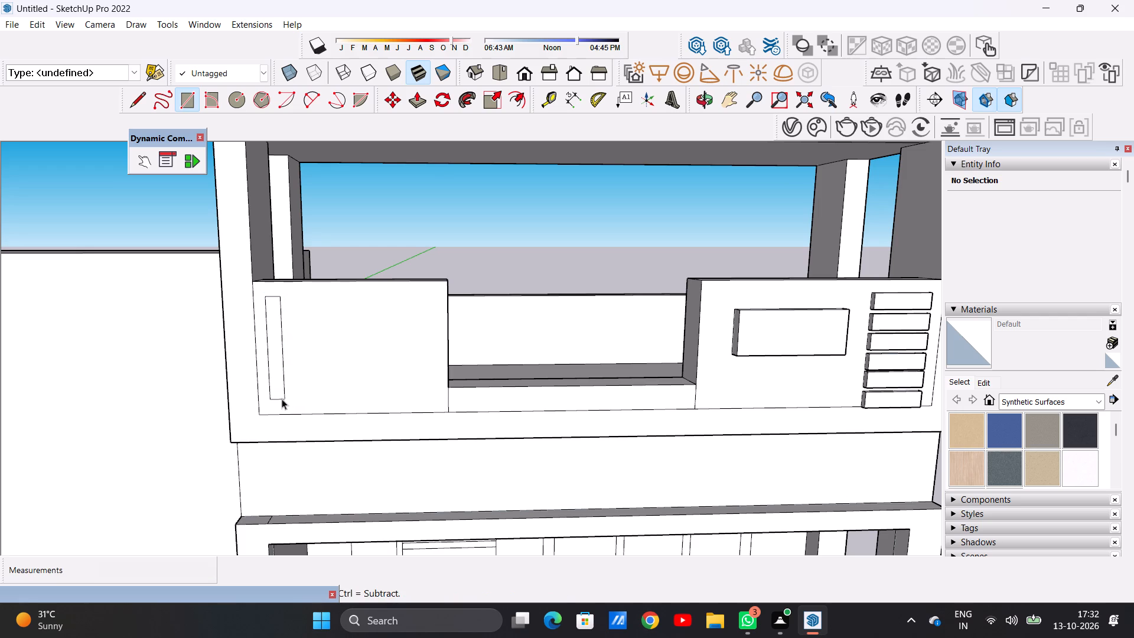
# Copy the narrow vertical rectangle three times across the left parapet panel, each about 5 1/2" to 5 7/8" further along.
pyautogui.doubleClick(275, 390)
pyautogui.press('m')
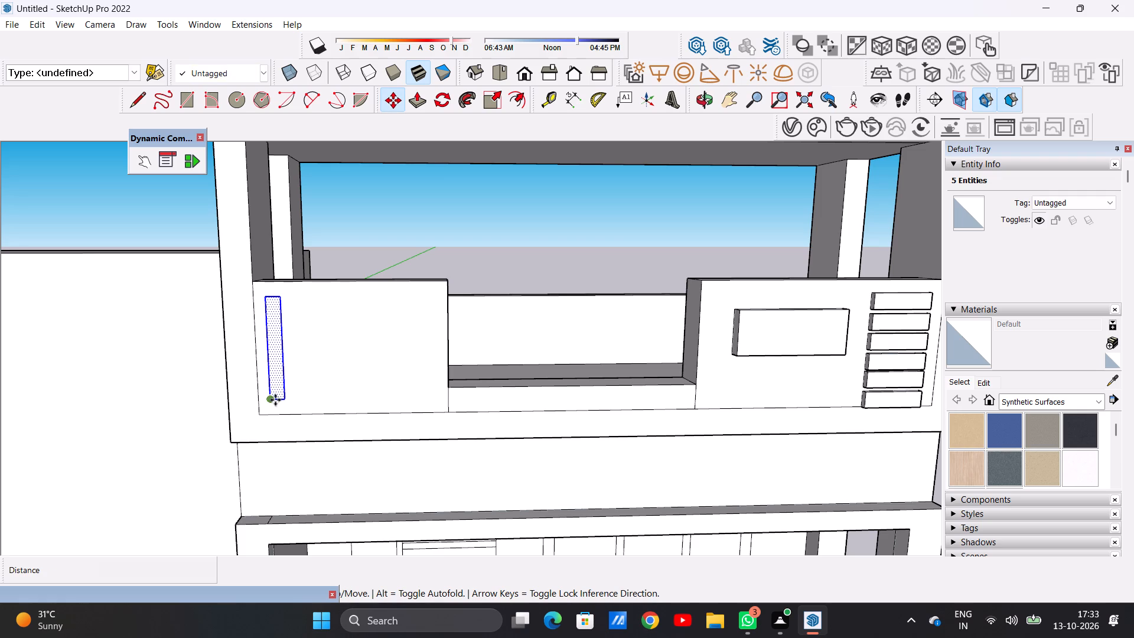
pyautogui.click(284, 400)
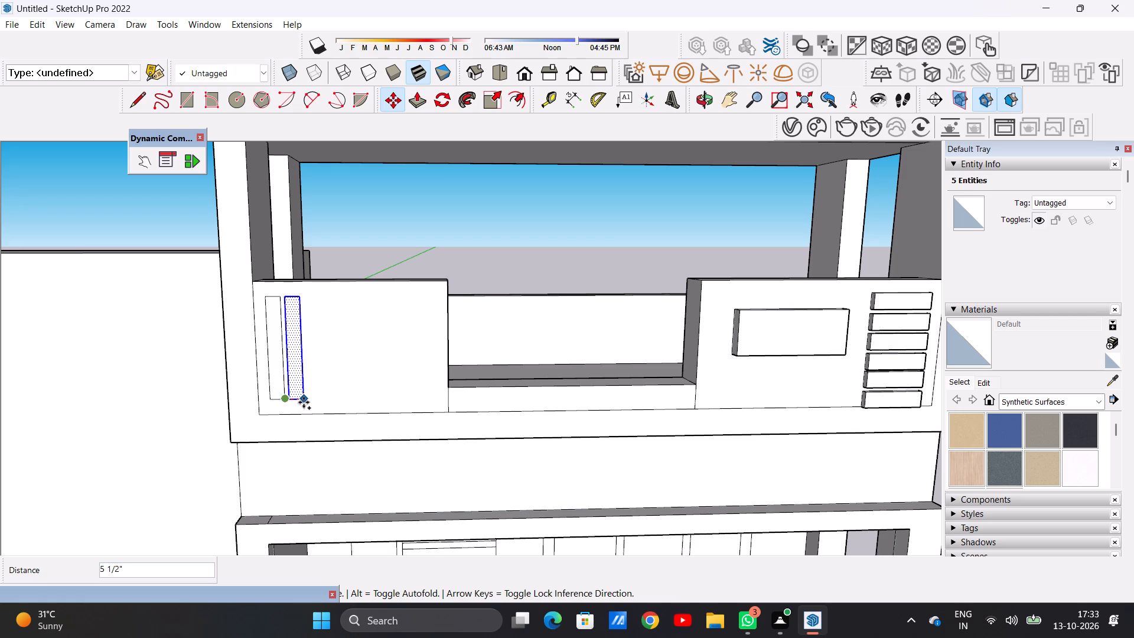
pyautogui.click(304, 402)
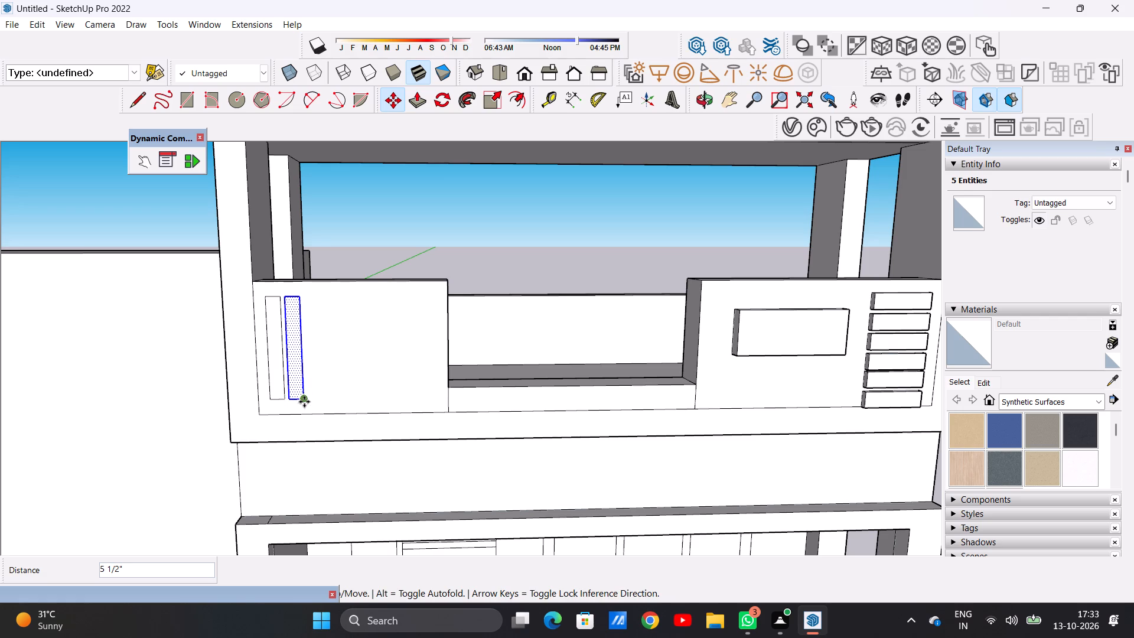
pyautogui.click(304, 402)
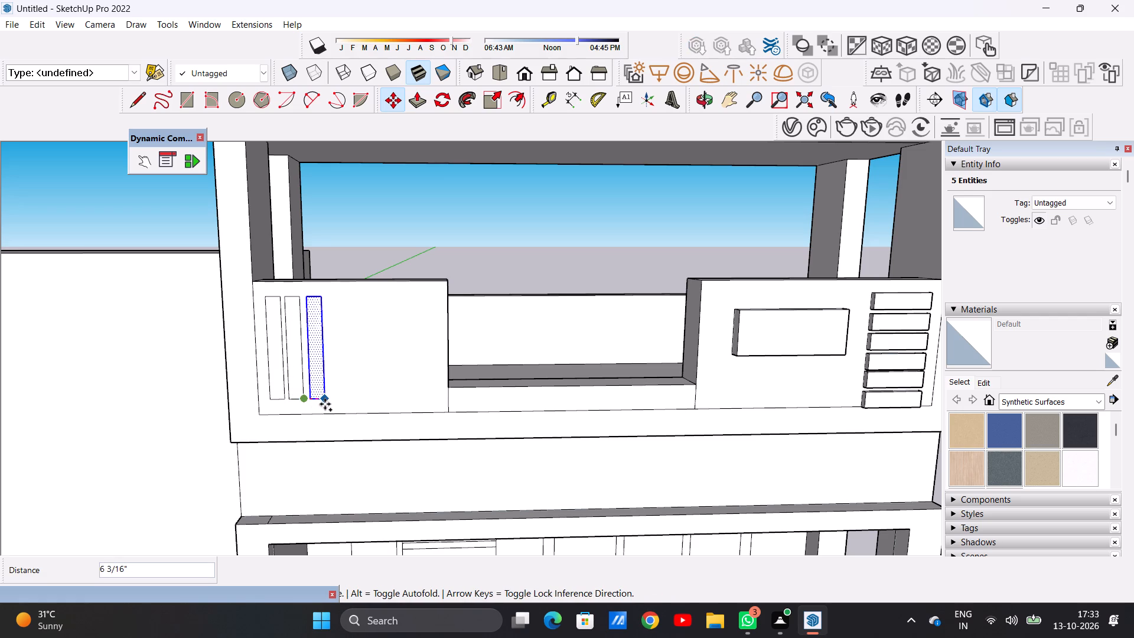
pyautogui.click(324, 405)
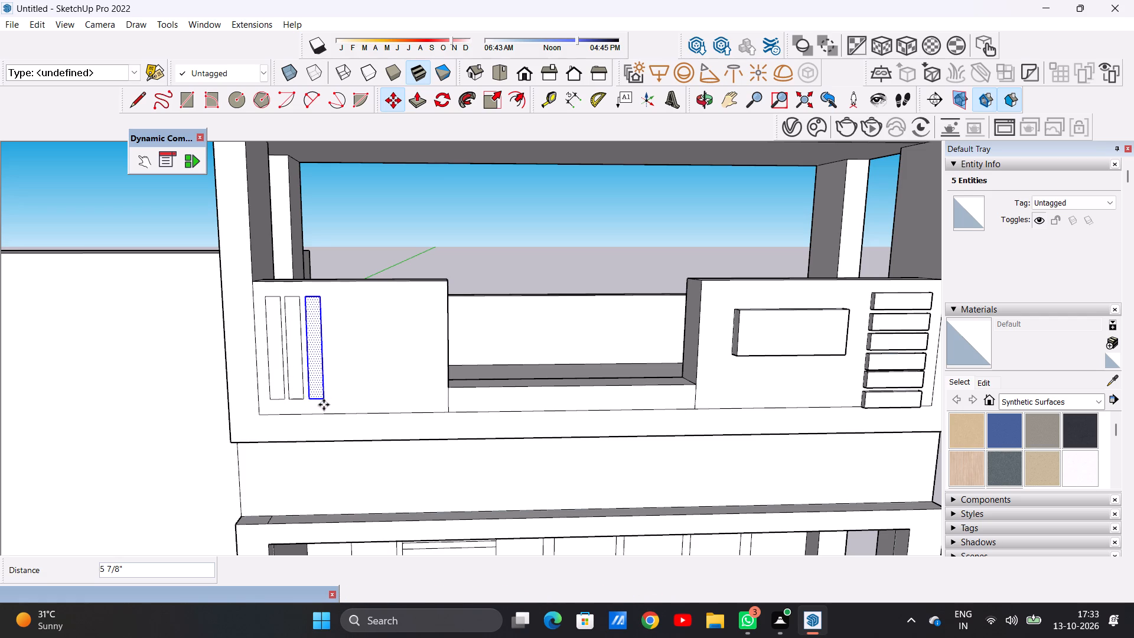
pyautogui.click(324, 405)
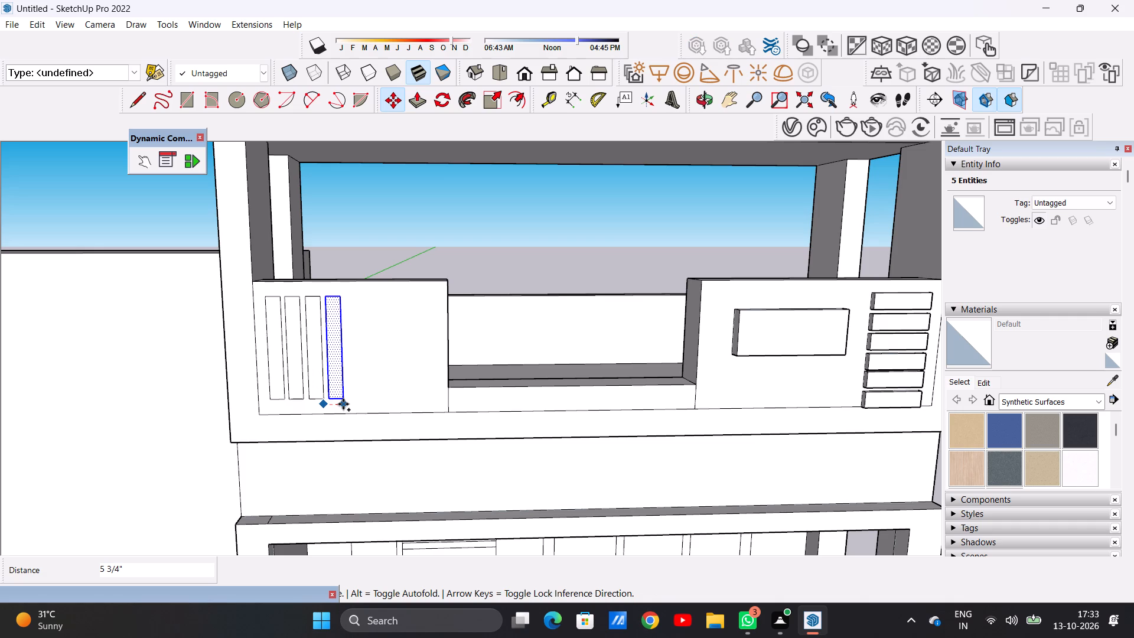
pyautogui.click(343, 404)
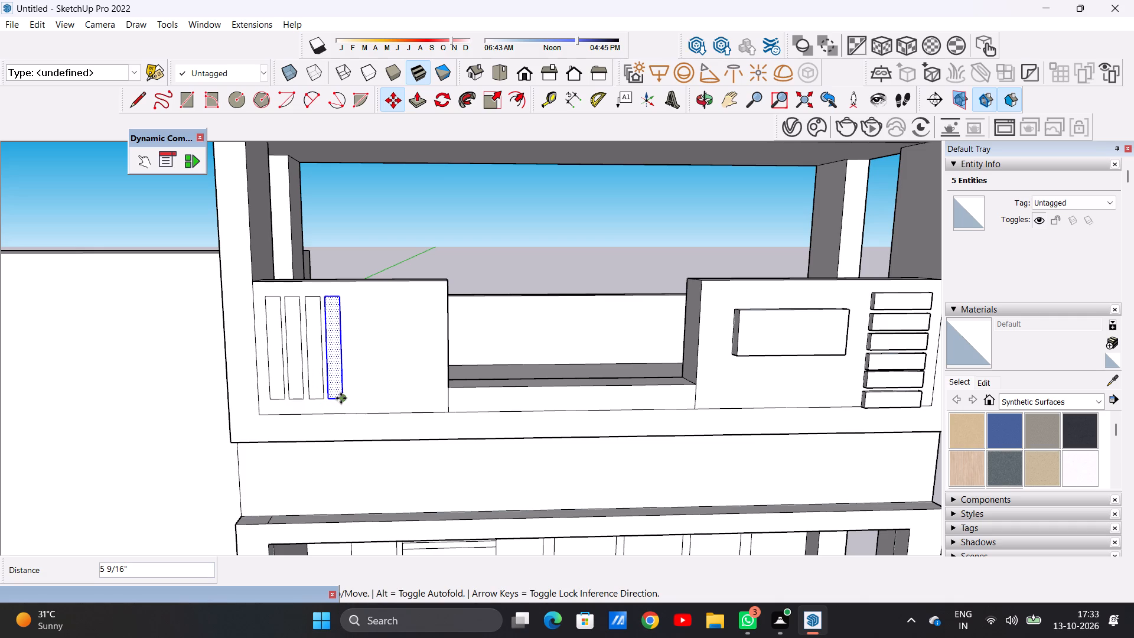
# Add four more copies of the vertical rectangle along the left parapet panel, continuing the row at roughly 5 5/8" spacing.
pyautogui.click(341, 398)
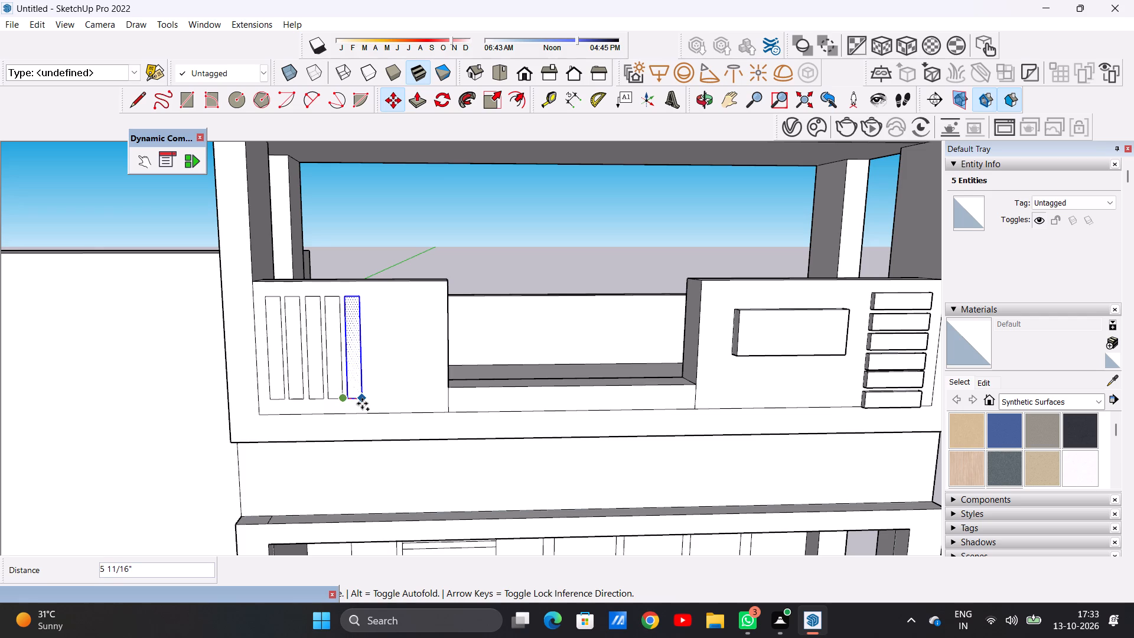
pyautogui.click(362, 403)
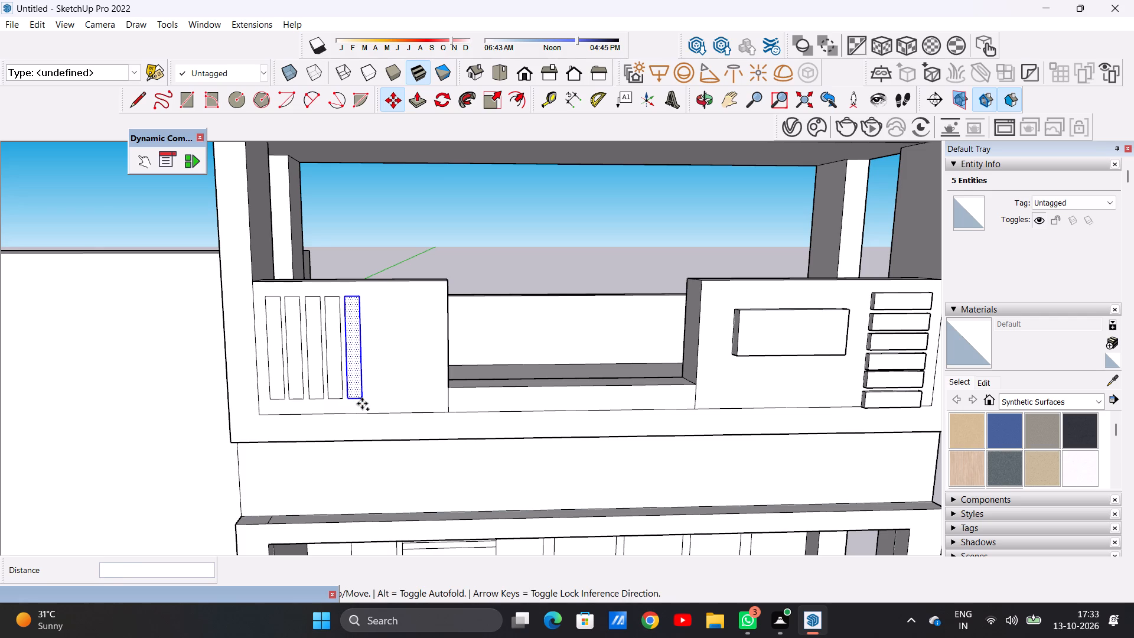
pyautogui.click(362, 403)
pyautogui.click(381, 407)
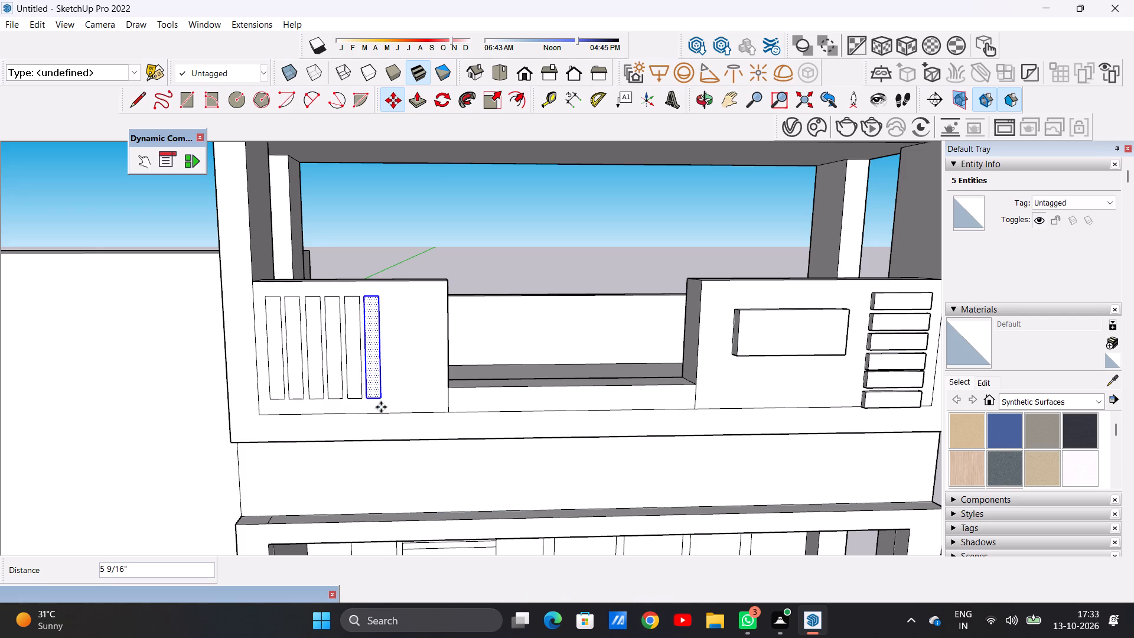
pyautogui.click(382, 402)
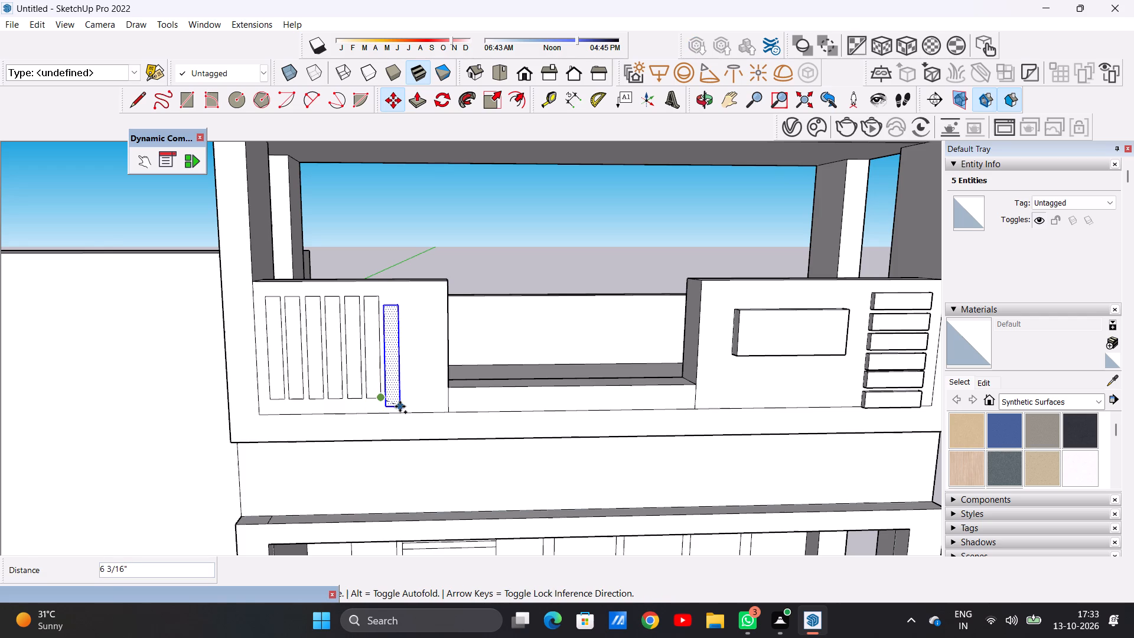
pyautogui.click(400, 400)
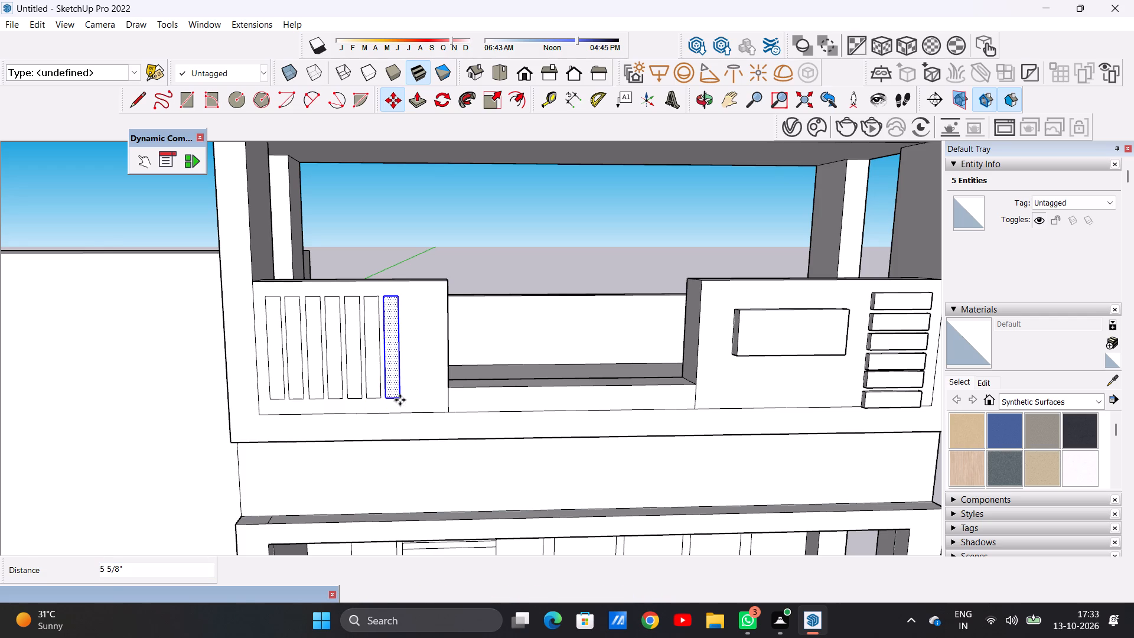
pyautogui.click(402, 396)
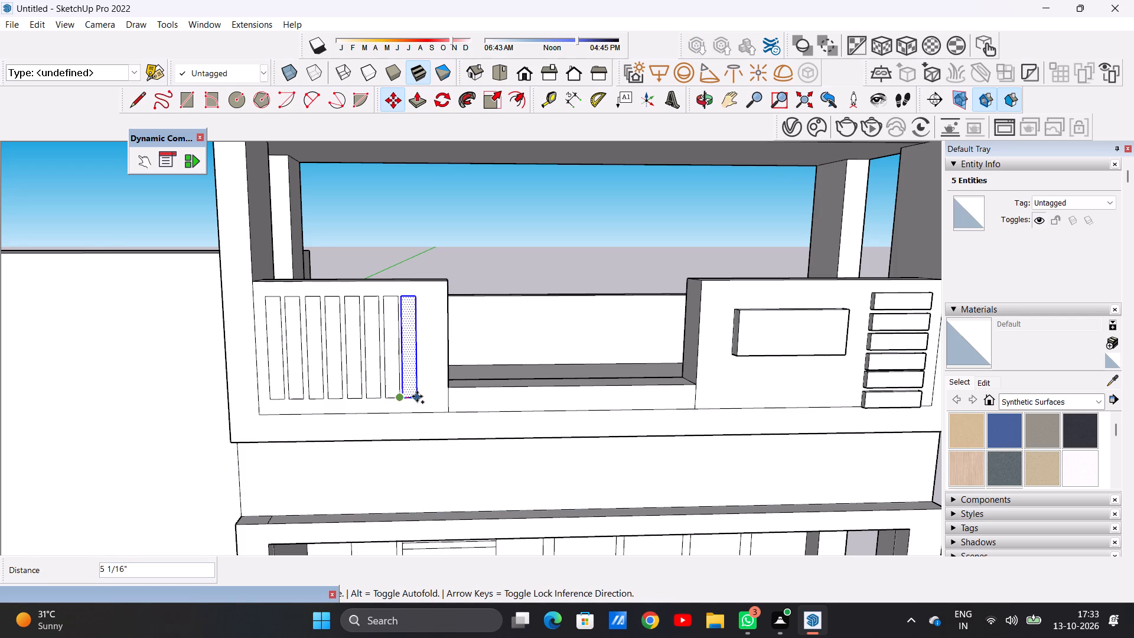
pyautogui.click(418, 396)
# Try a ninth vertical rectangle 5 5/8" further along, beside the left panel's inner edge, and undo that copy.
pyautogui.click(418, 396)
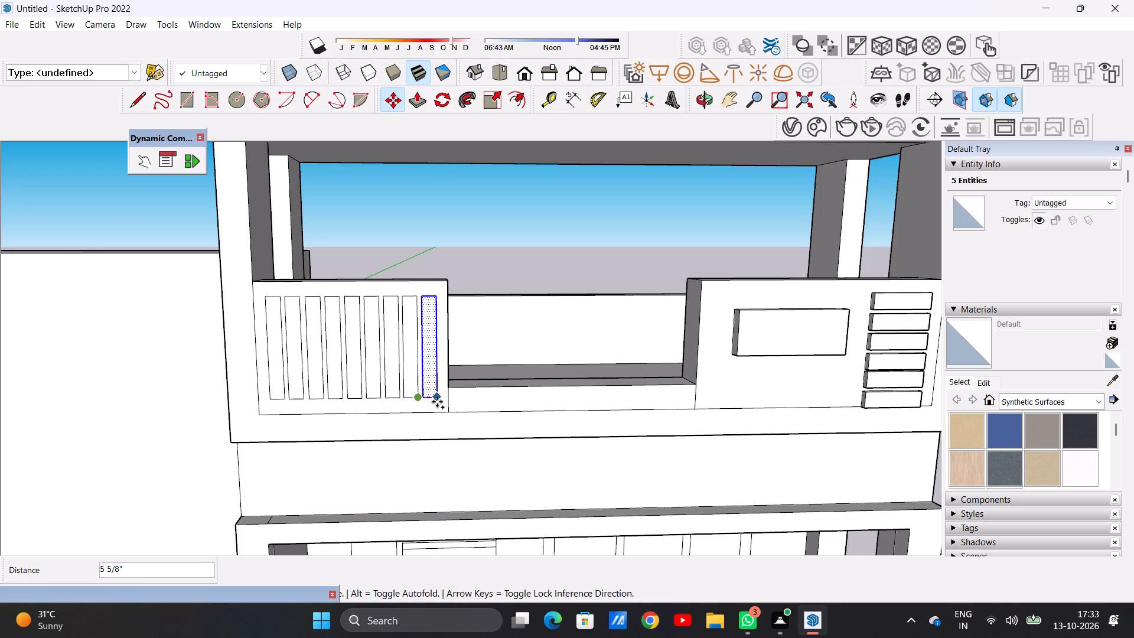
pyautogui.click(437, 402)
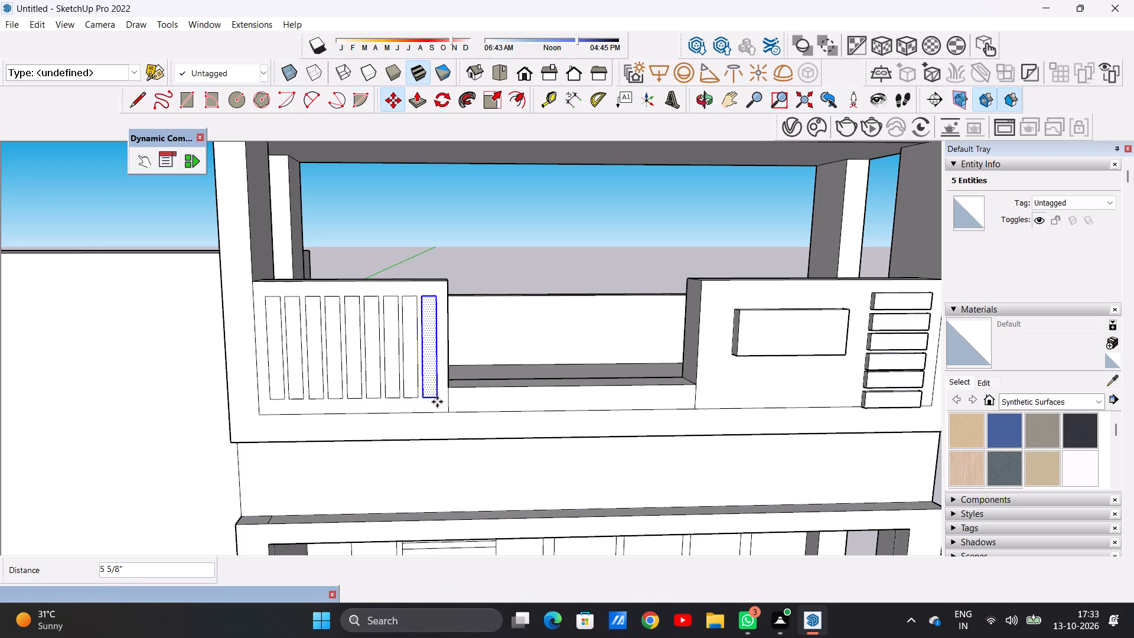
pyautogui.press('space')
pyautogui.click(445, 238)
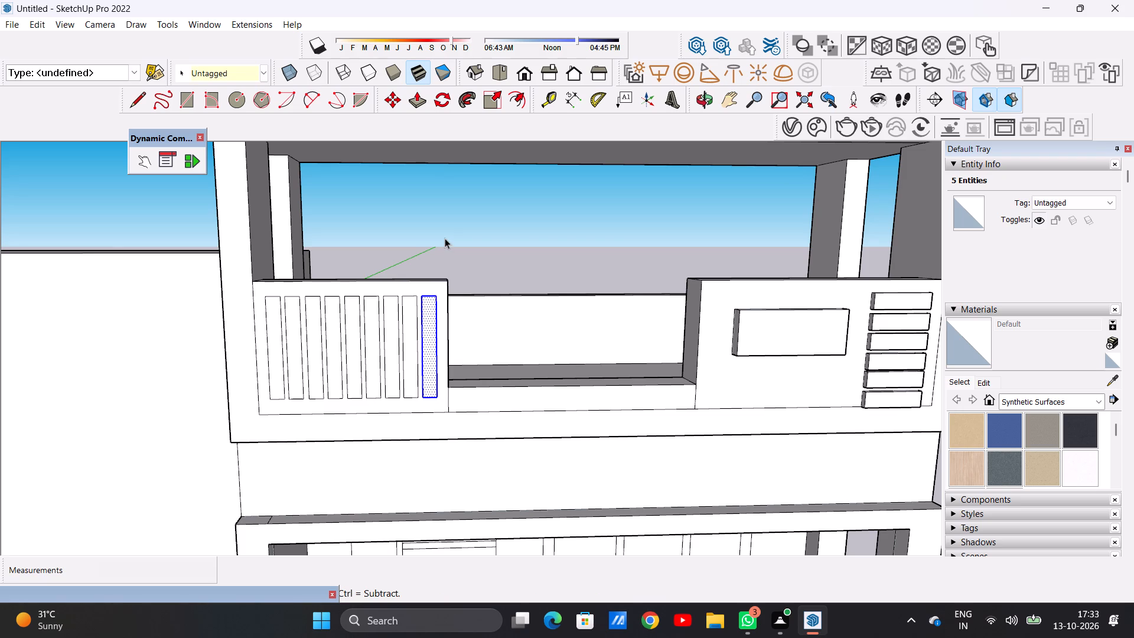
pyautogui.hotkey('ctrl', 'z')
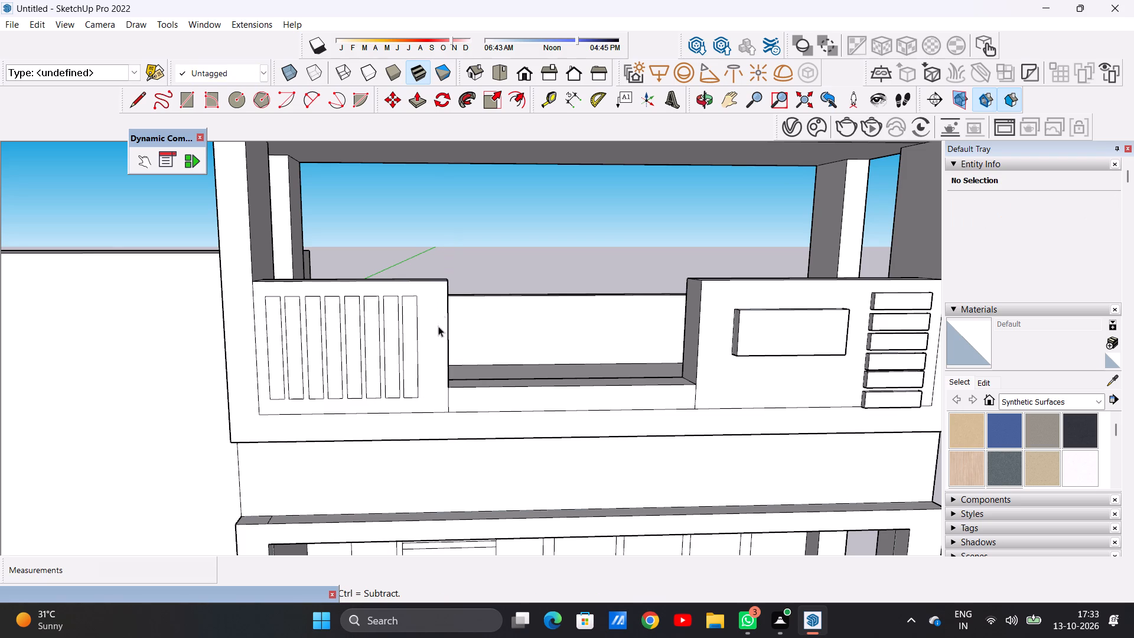
# Push/pull the top face of the left parapet panel upward 2 3/16".
pyautogui.scroll(-11, 403, 436)
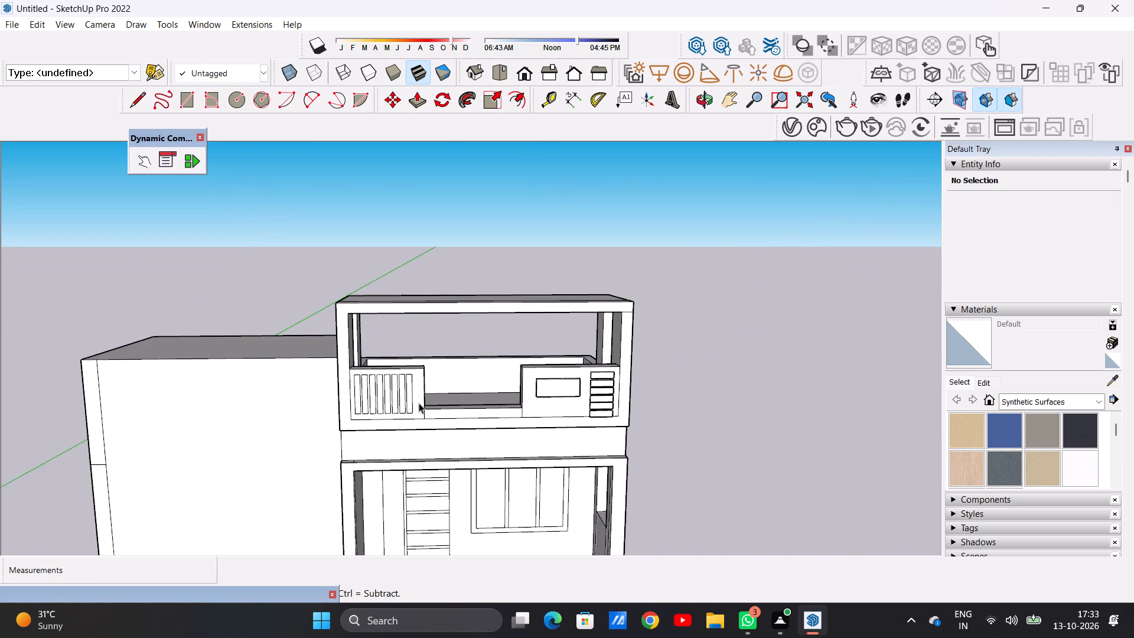
pyautogui.scroll(9, 419, 389)
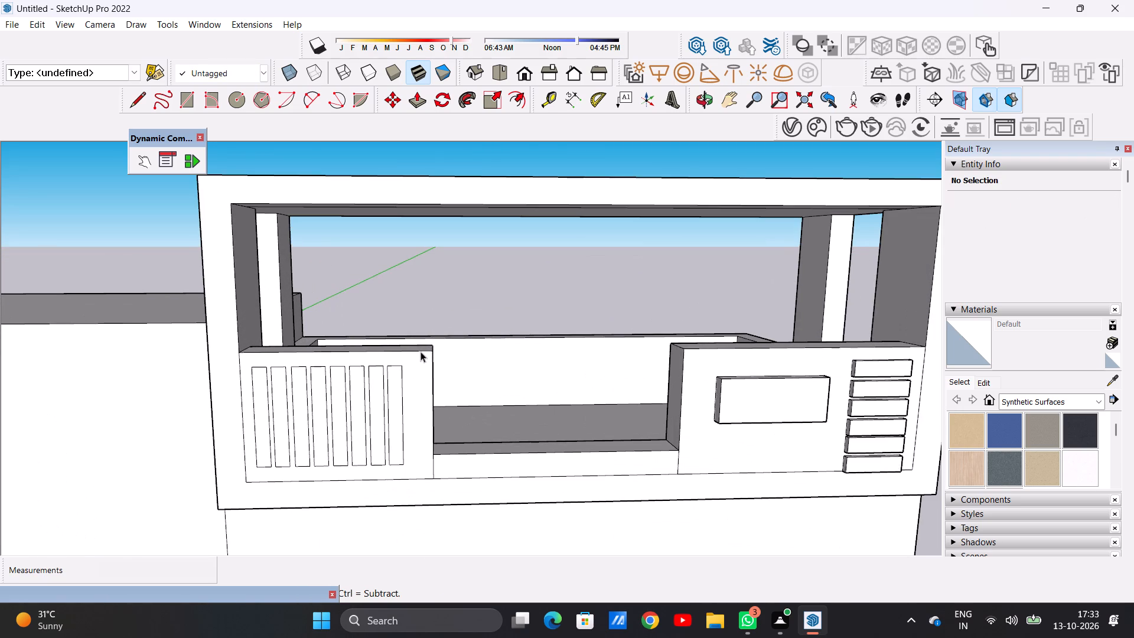
pyautogui.moveTo(419, 351); pyautogui.dragTo(350, 434, button='middle')
pyautogui.scroll(6, 361, 385)
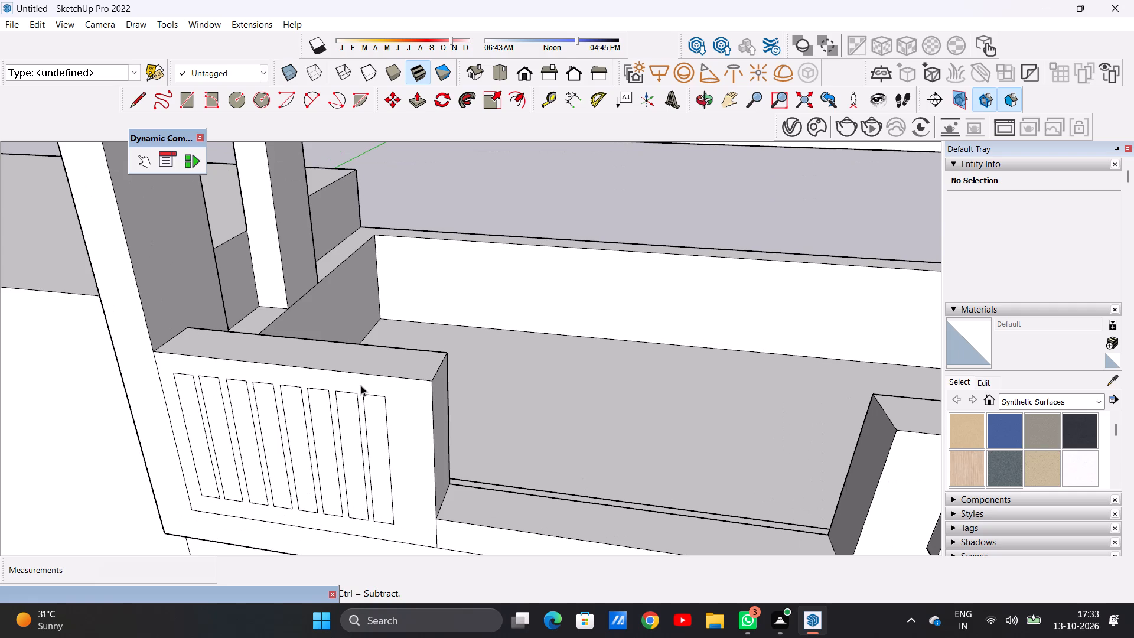
pyautogui.press('p')
pyautogui.click(405, 364)
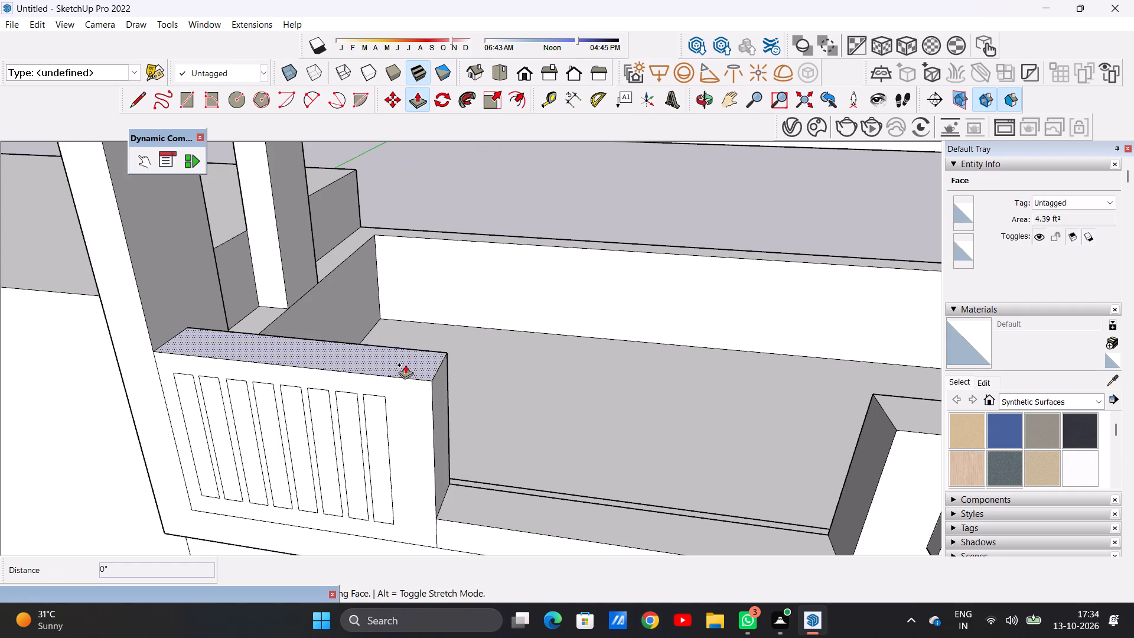
pyautogui.click(410, 354)
# Push/pull the top face of the right parapet panel upward 2 3/16", level with the left panel's top.
pyautogui.scroll(-5, 418, 428)
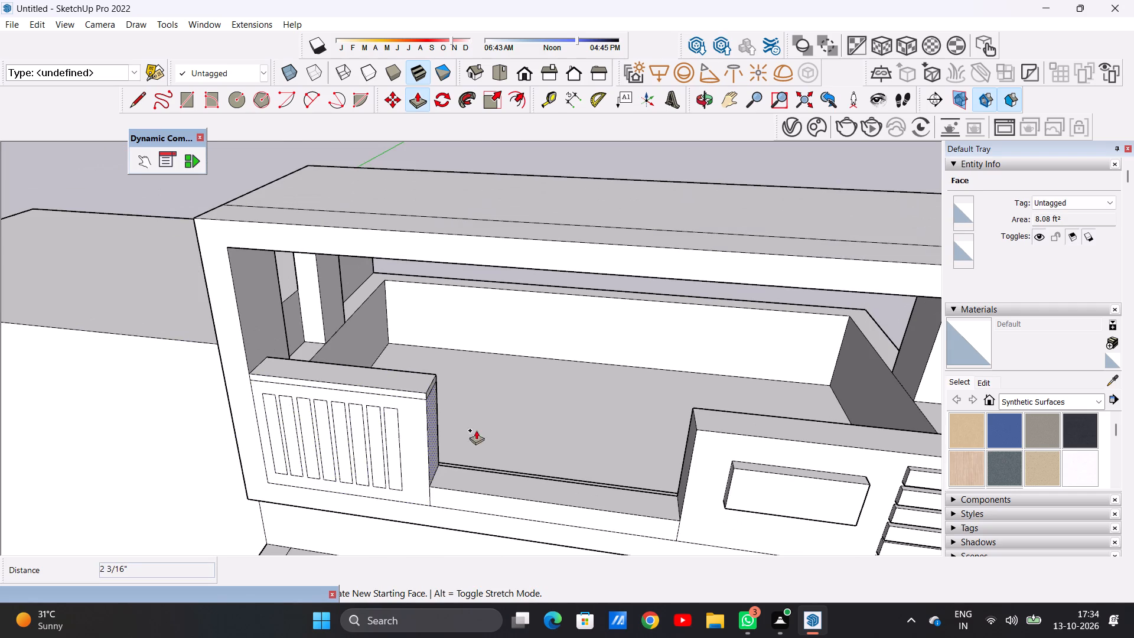
pyautogui.scroll(4, 722, 419)
pyautogui.click(722, 419)
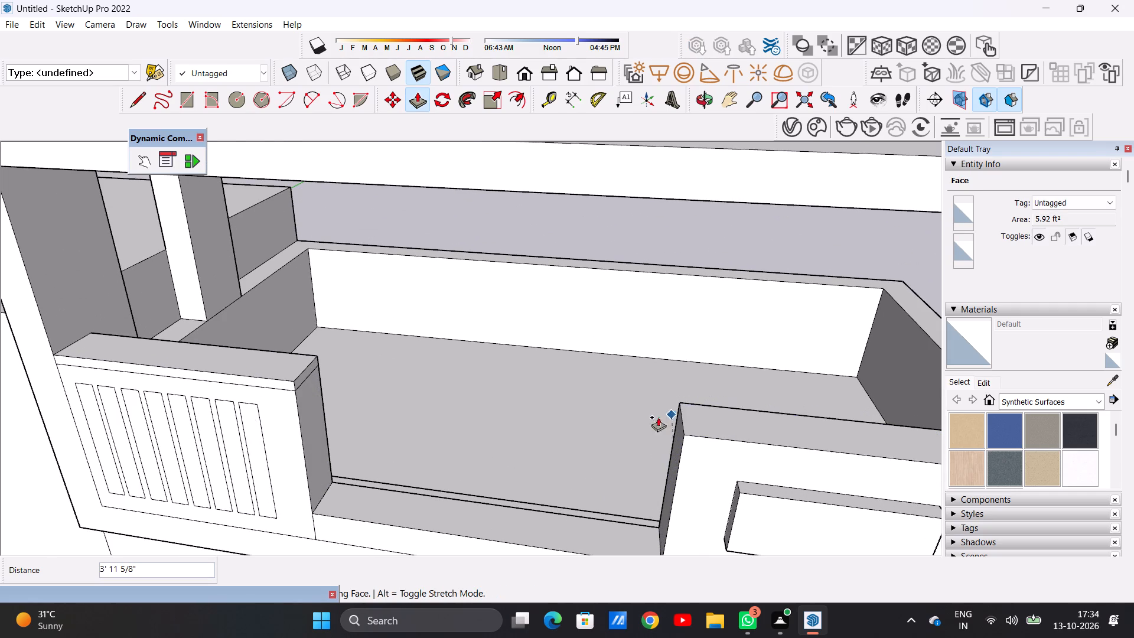
pyautogui.click(298, 379)
pyautogui.press('space')
# Examine the front parapet's two panels and the lower section between them from above and from the front.
pyautogui.scroll(-2, 454, 486)
pyautogui.scroll(1, 454, 486)
pyautogui.scroll(-11, 454, 486)
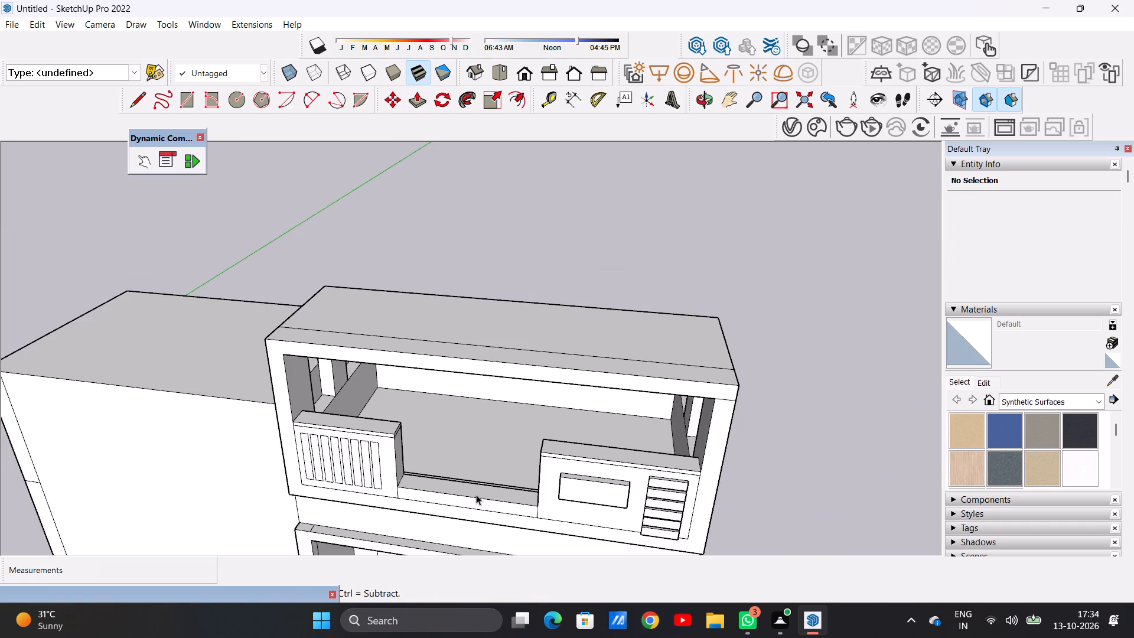
pyautogui.moveTo(520, 469); pyautogui.dragTo(552, 421, button='middle')
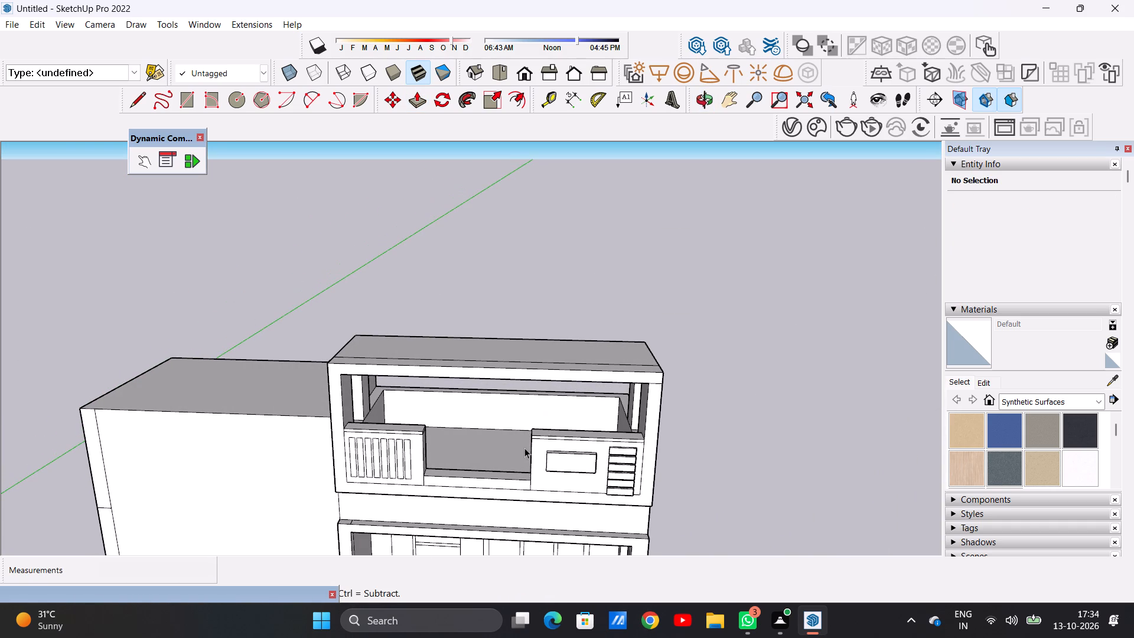
pyautogui.scroll(-3, 519, 457)
pyautogui.moveTo(493, 482); pyautogui.dragTo(495, 451, button='middle')
pyautogui.scroll(12, 470, 481)
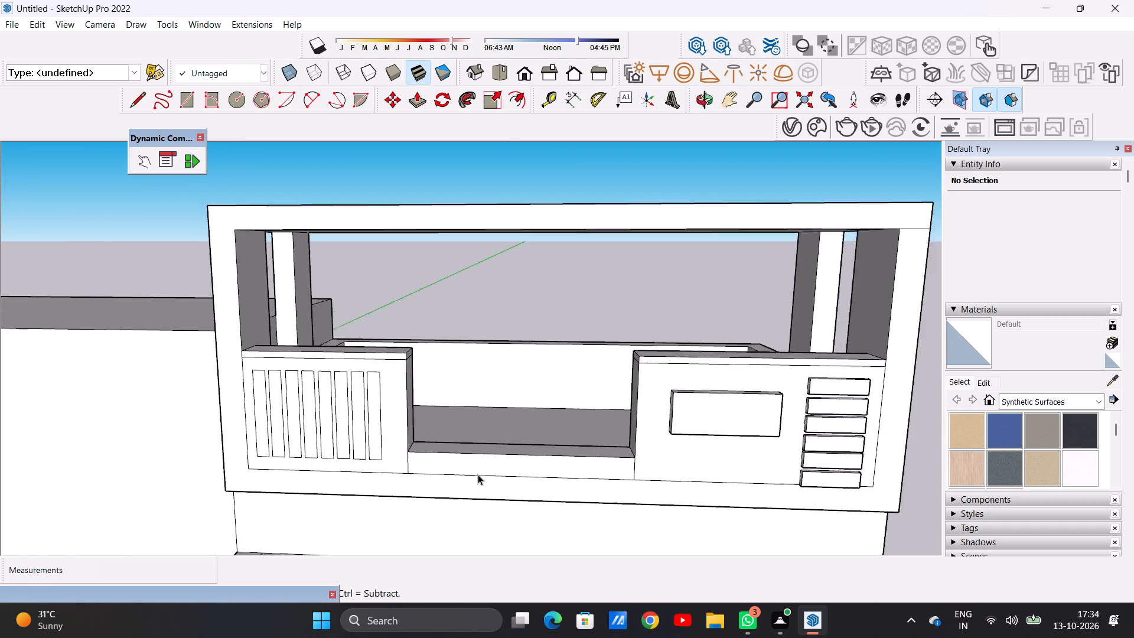
pyautogui.scroll(1, 478, 474)
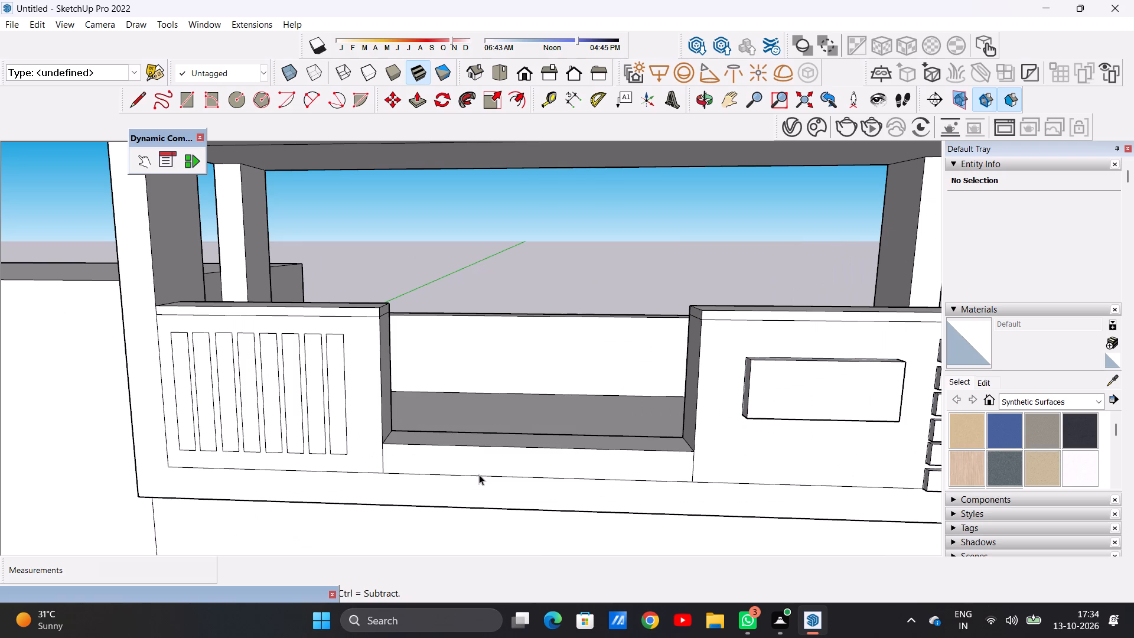
pyautogui.scroll(-5, 507, 474)
pyautogui.scroll(4, 512, 479)
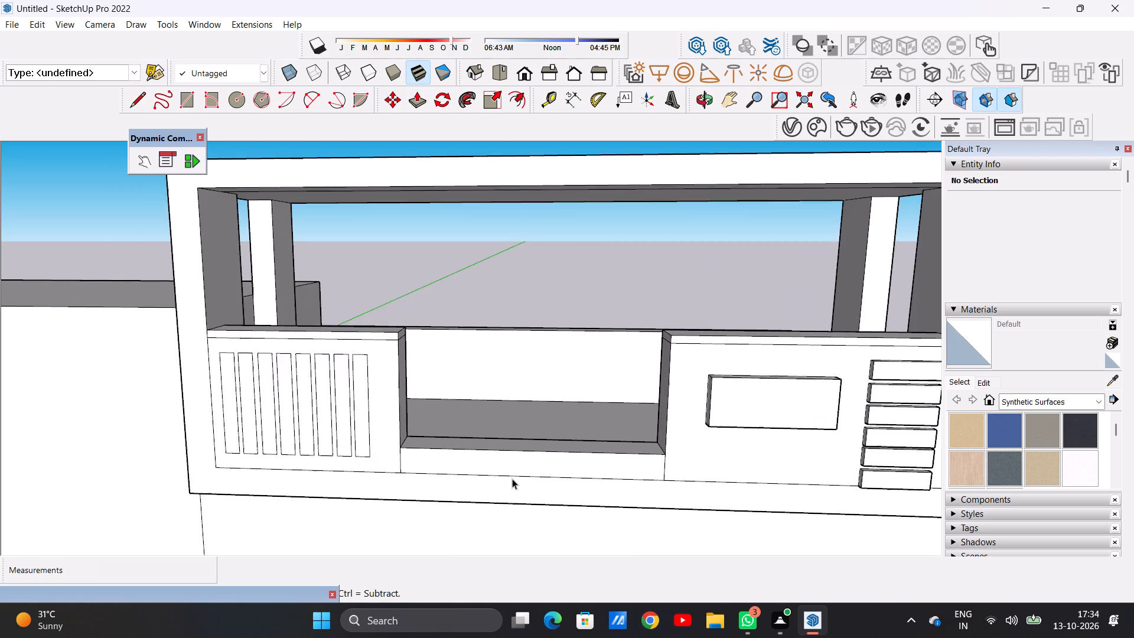
# Draw a rectangle about 4 11/16" by 7 5/8" spanning the full height of the low front section between the two parapet panels.
pyautogui.scroll(2, 512, 479)
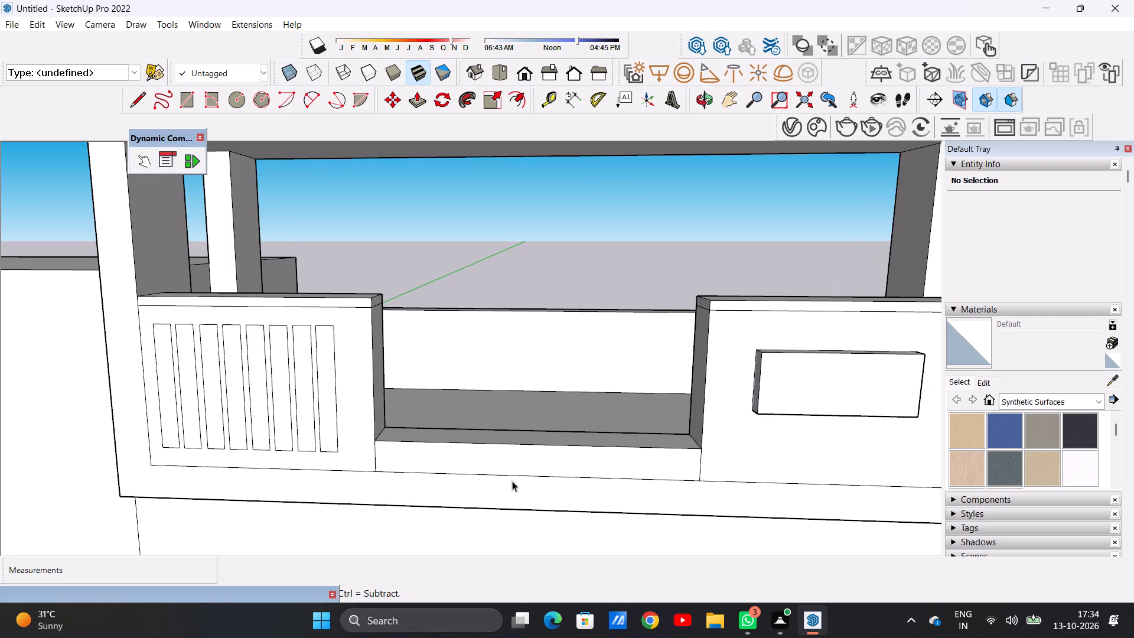
pyautogui.press('r')
pyautogui.scroll(4, 477, 485)
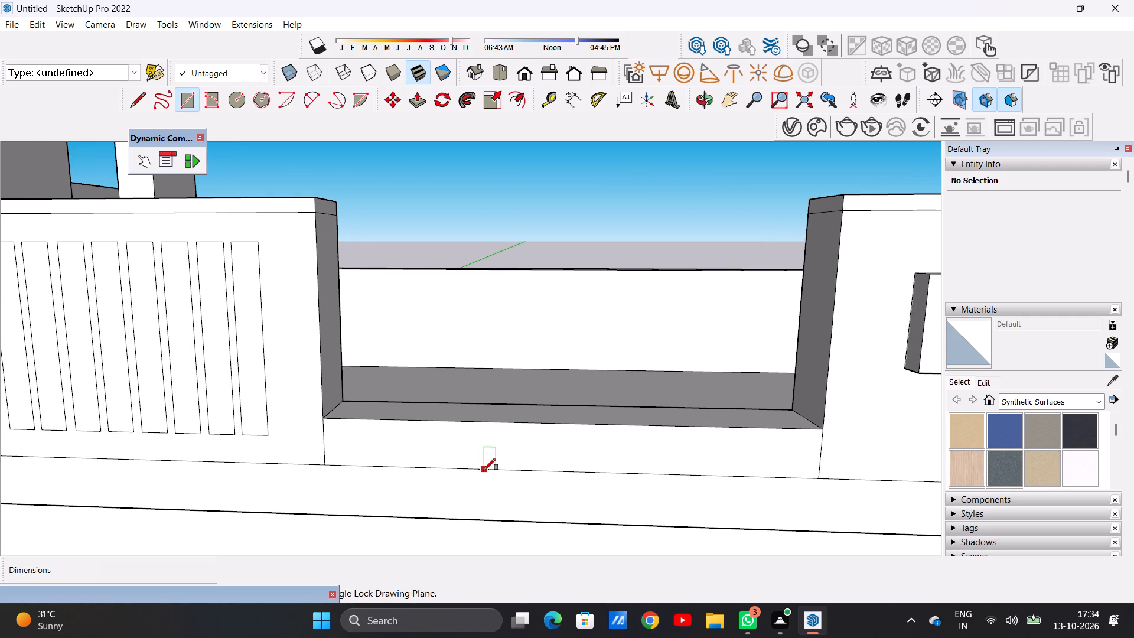
pyautogui.scroll(-6, 494, 480)
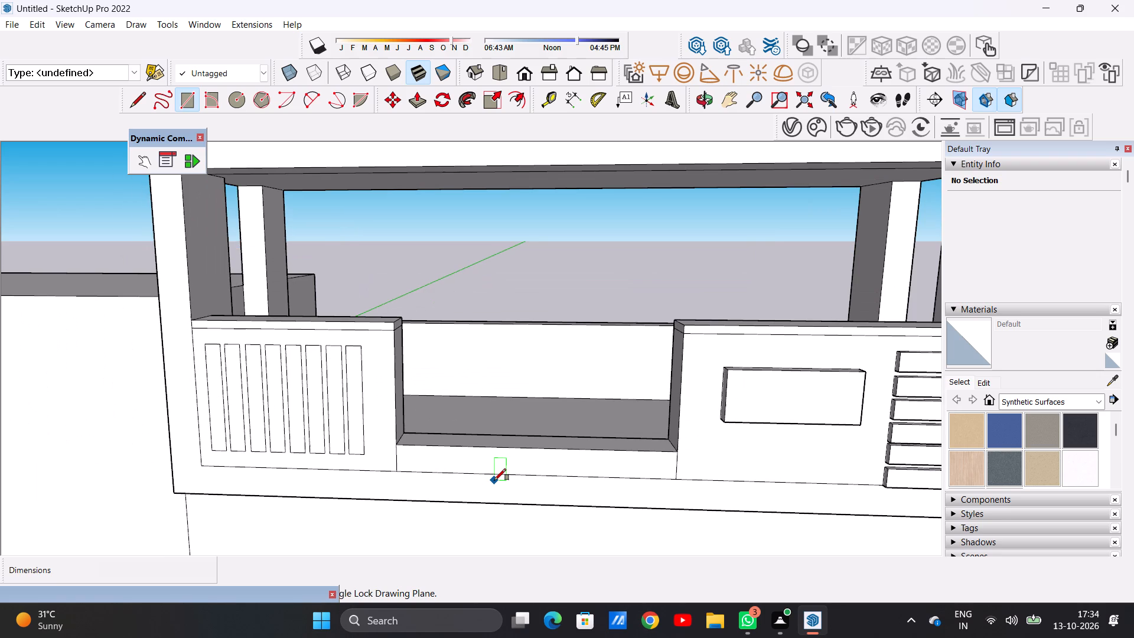
pyautogui.scroll(4, 484, 493)
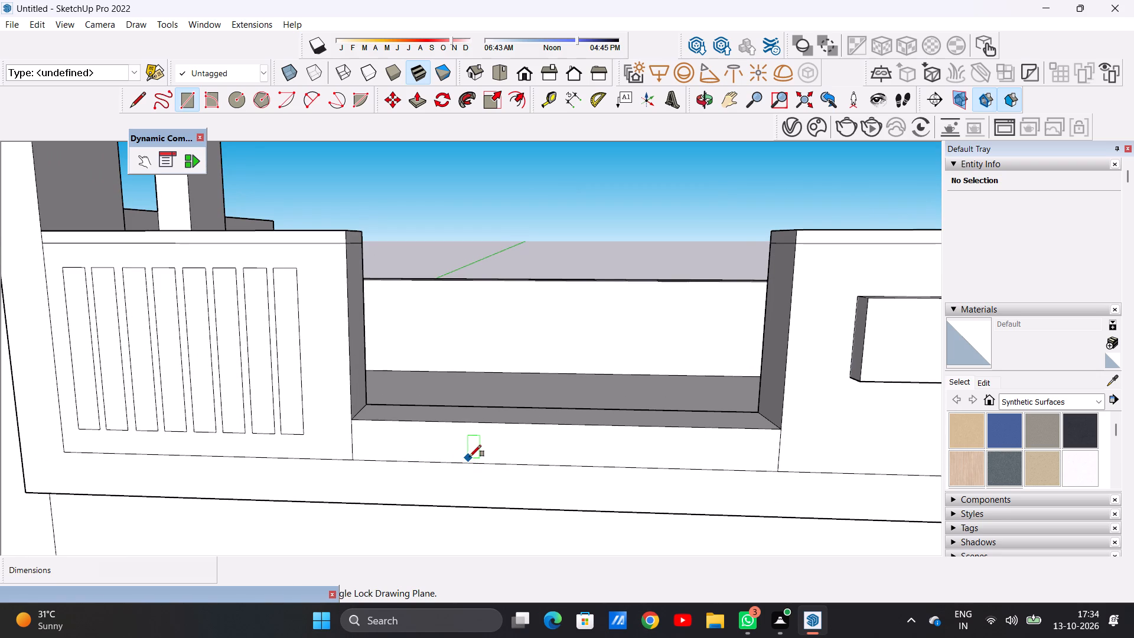
pyautogui.click(469, 460)
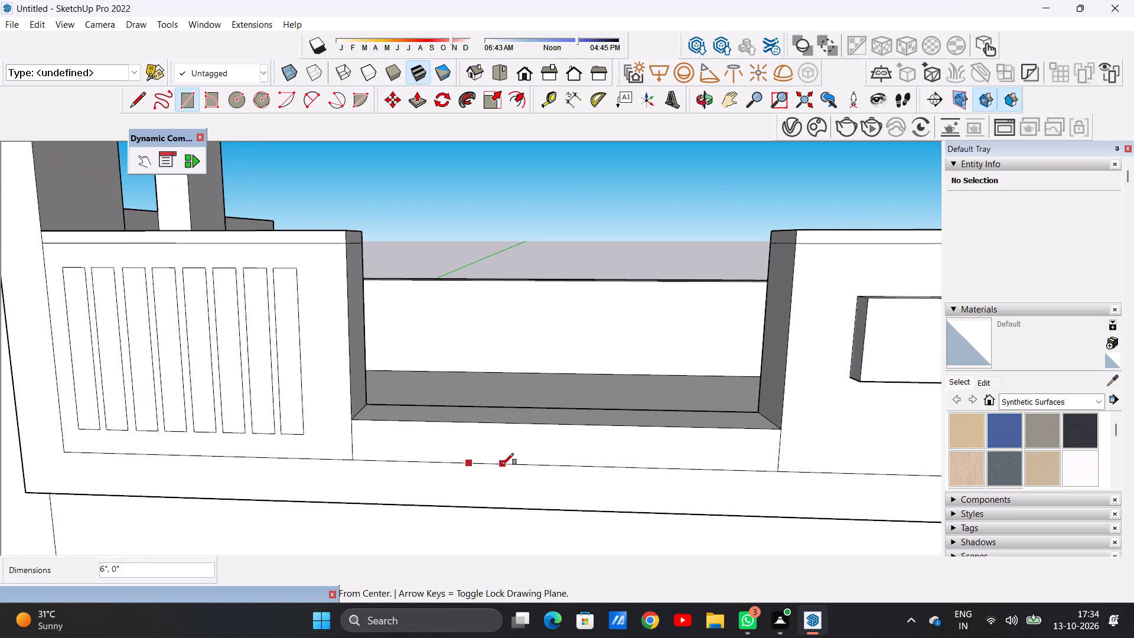
pyautogui.click(496, 465)
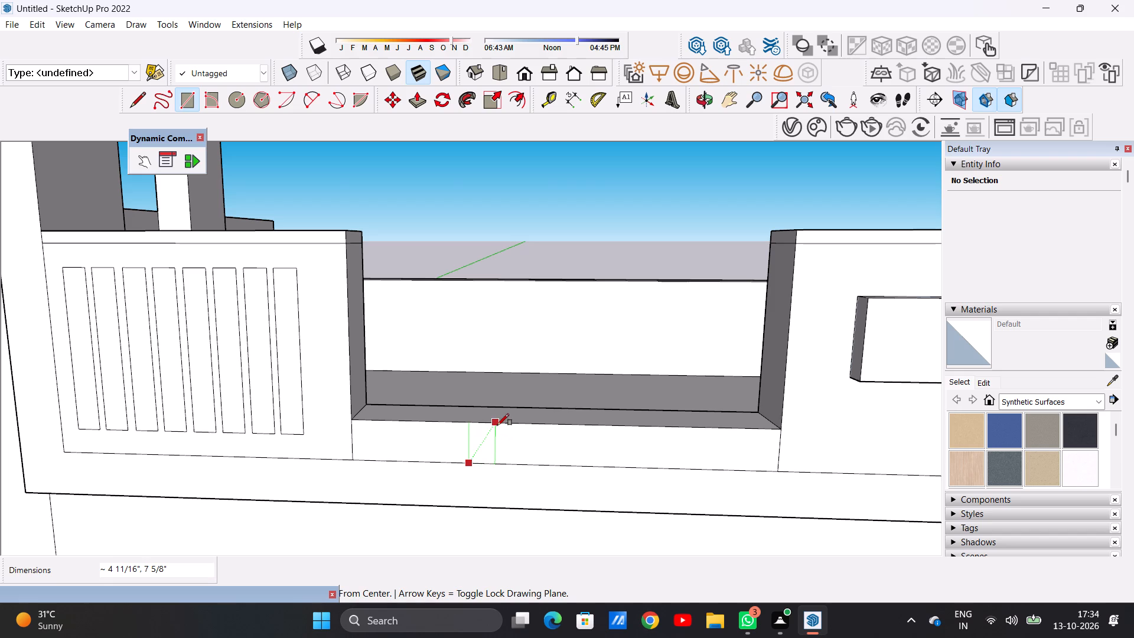
pyautogui.click(492, 423)
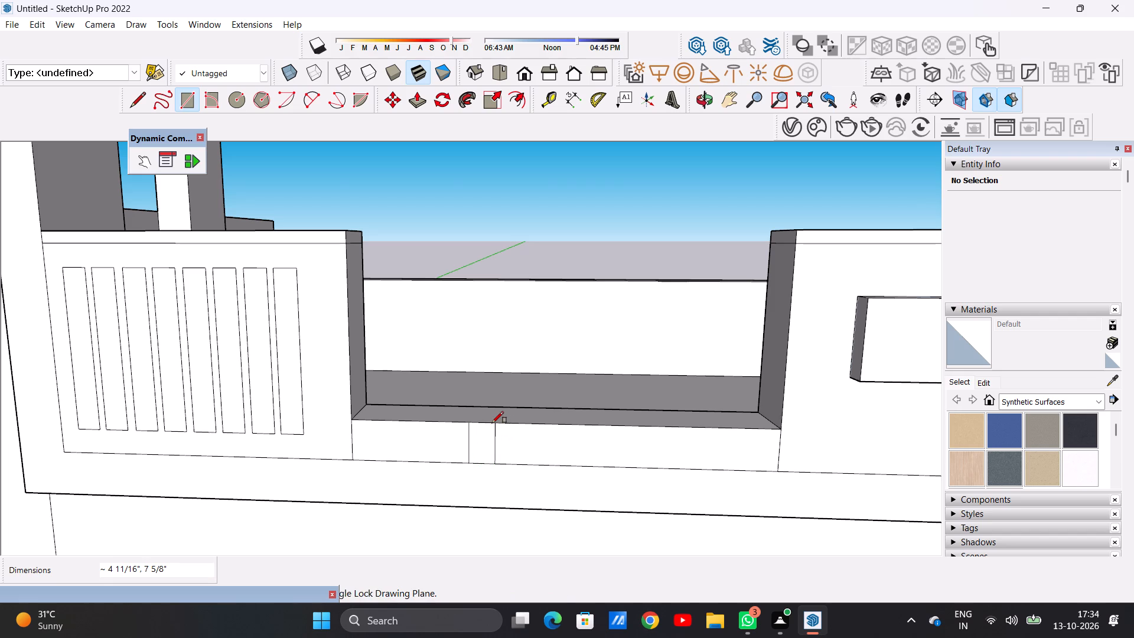
# Copy the rectangle twice along the low front section, the first copy about 11" along and the second 11 1/2" beyond it.
pyautogui.press('space')
pyautogui.doubleClick(485, 450)
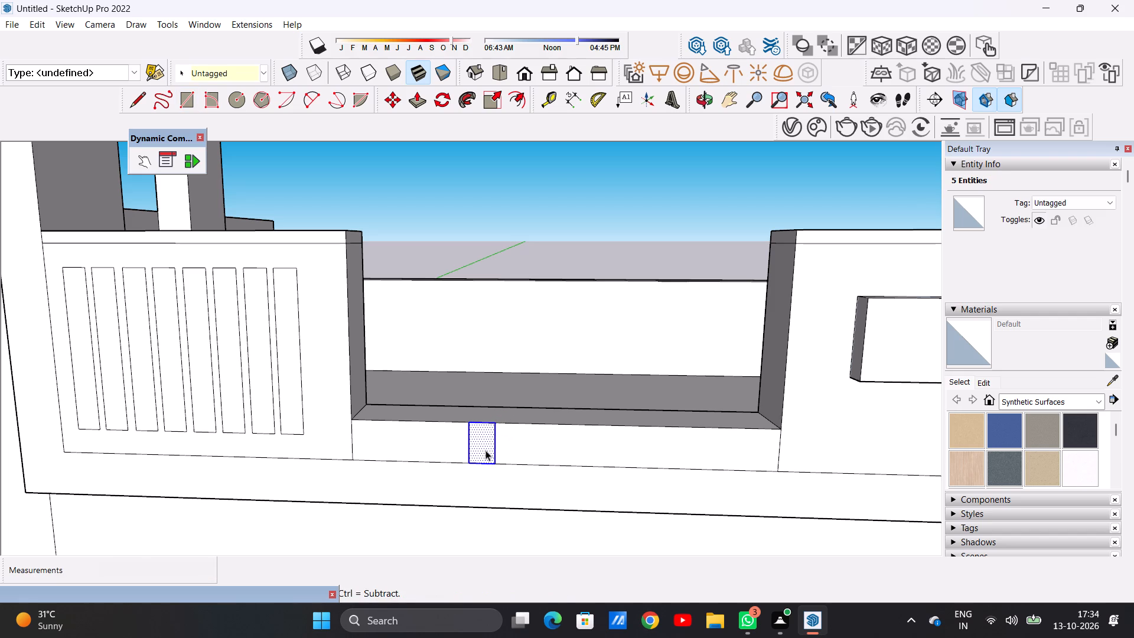
pyautogui.press('m')
pyautogui.click(498, 463)
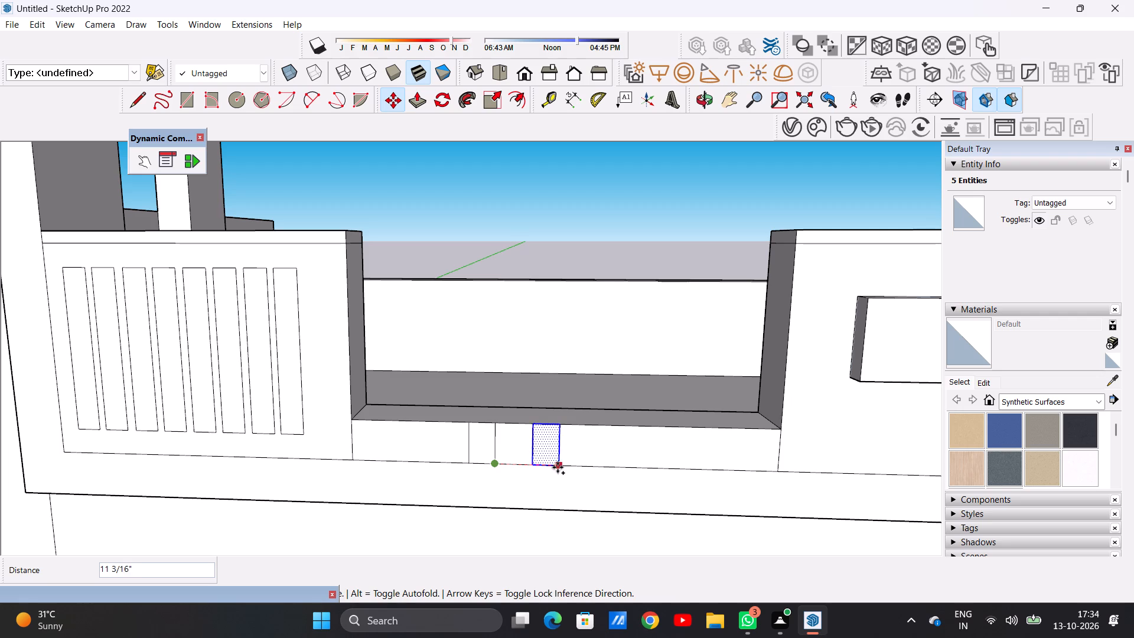
pyautogui.click(557, 468)
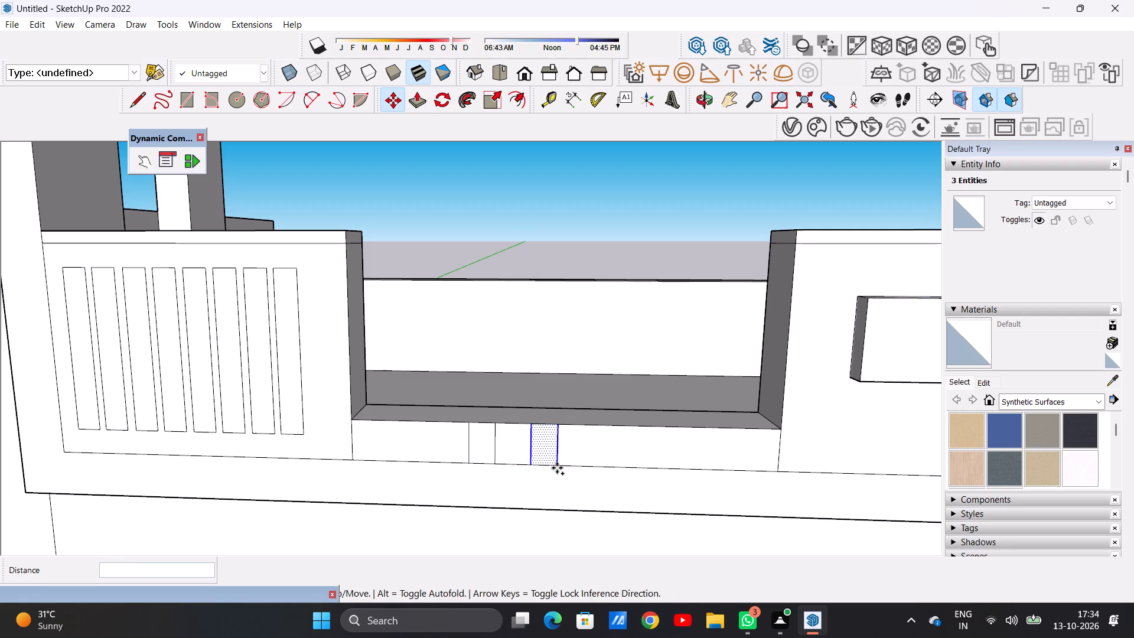
pyautogui.click(557, 468)
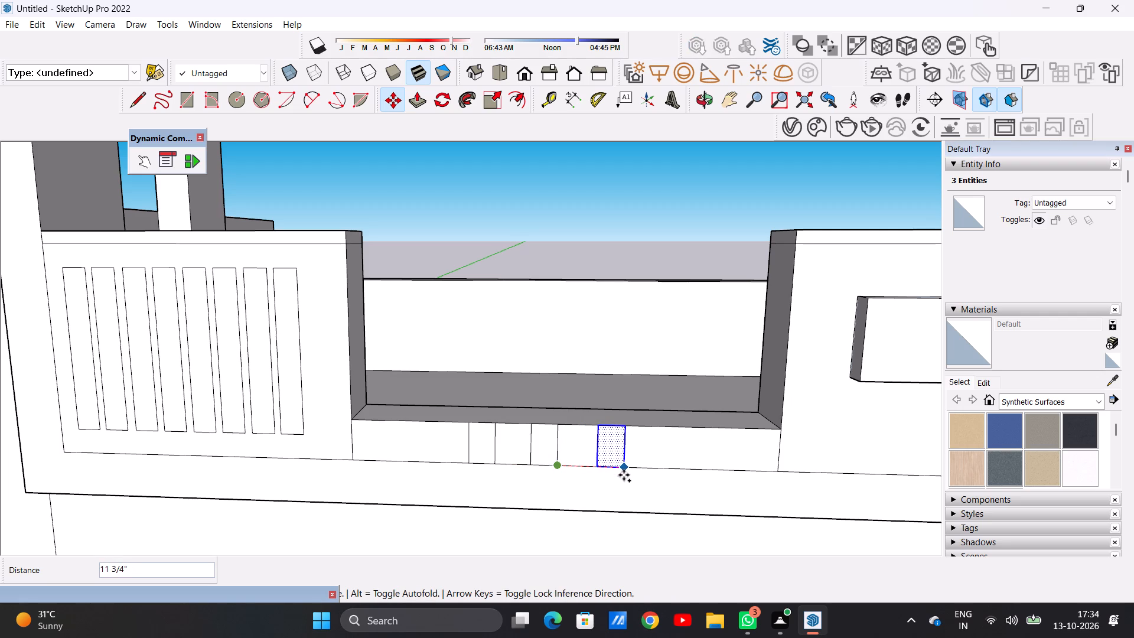
pyautogui.click(623, 469)
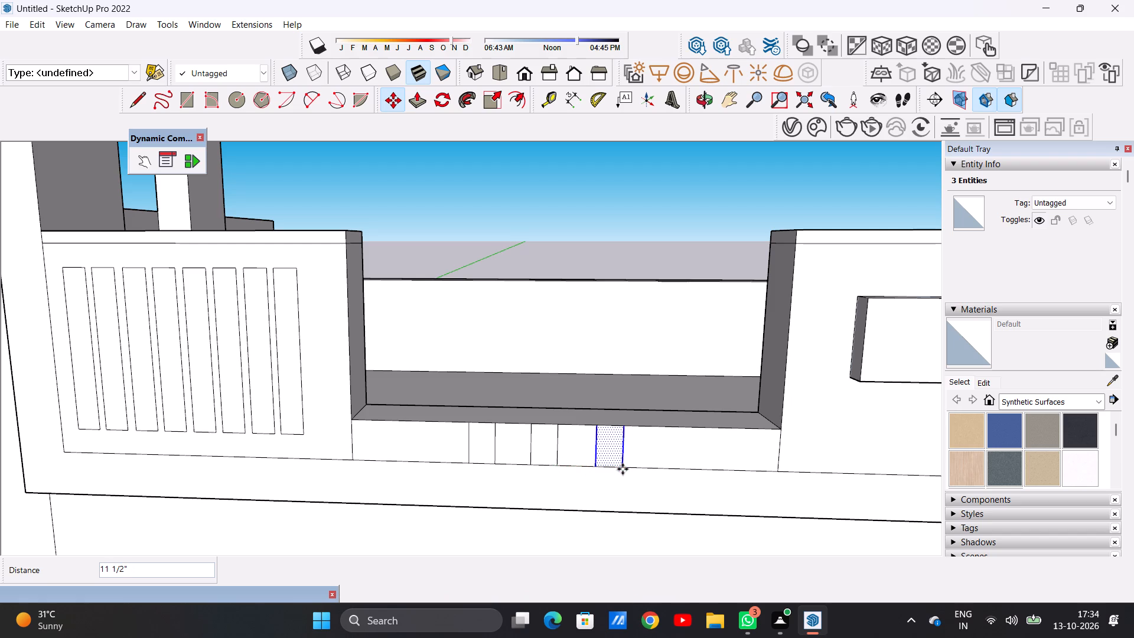
pyautogui.press('space')
pyautogui.click(563, 255)
# Push/pull the three rectangles on the low front section outward 1 7/8" each as raised blocks.
pyautogui.scroll(-4, 559, 497)
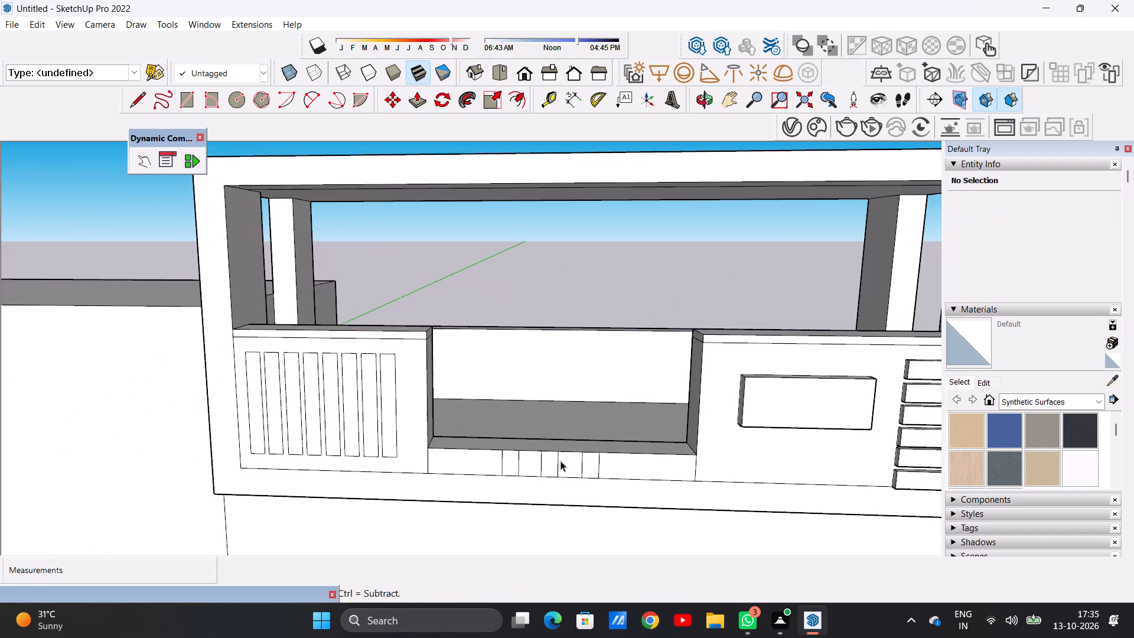
pyautogui.scroll(-2, 561, 461)
pyautogui.moveTo(595, 477); pyautogui.dragTo(470, 481, button='middle')
pyautogui.scroll(11, 465, 471)
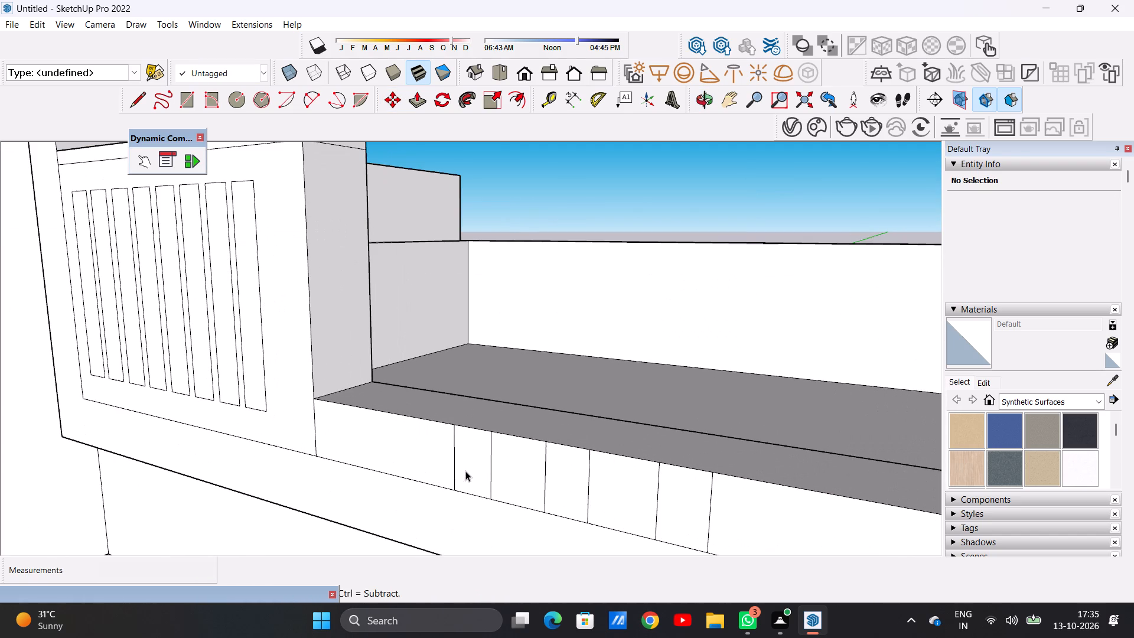
pyautogui.press('p')
pyautogui.click(477, 451)
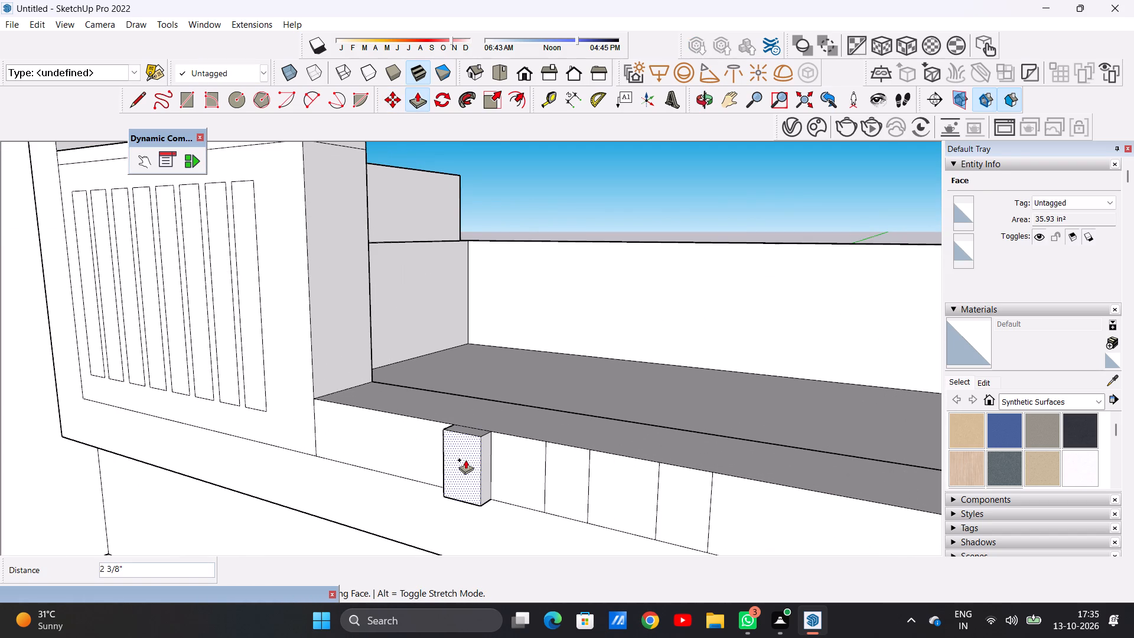
pyautogui.click(470, 459)
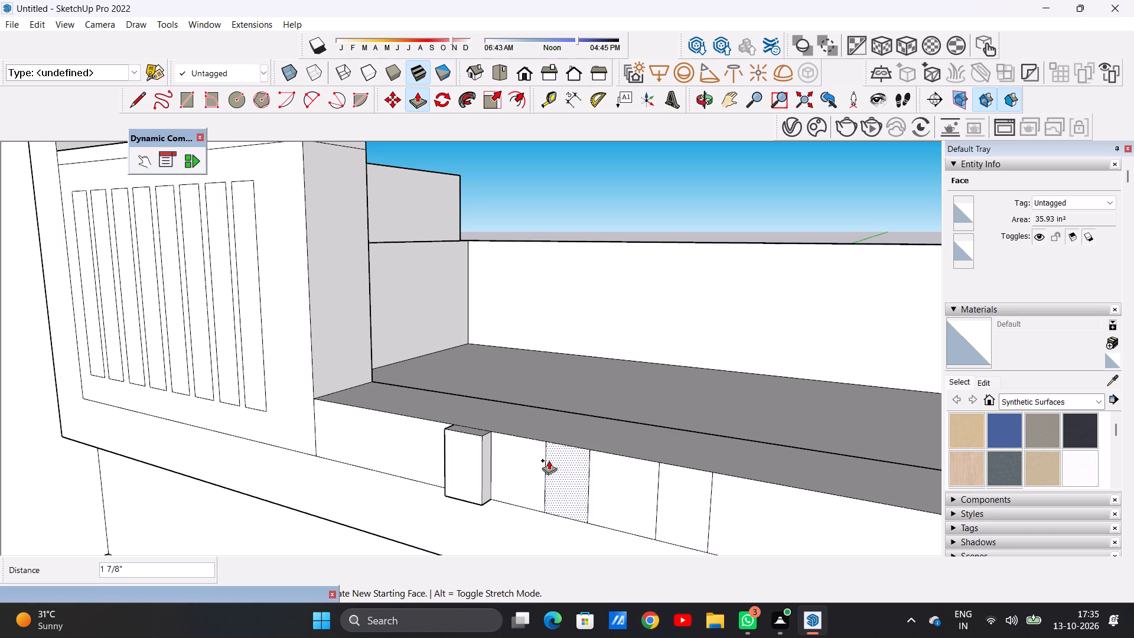
pyautogui.click(556, 458)
pyautogui.click(484, 439)
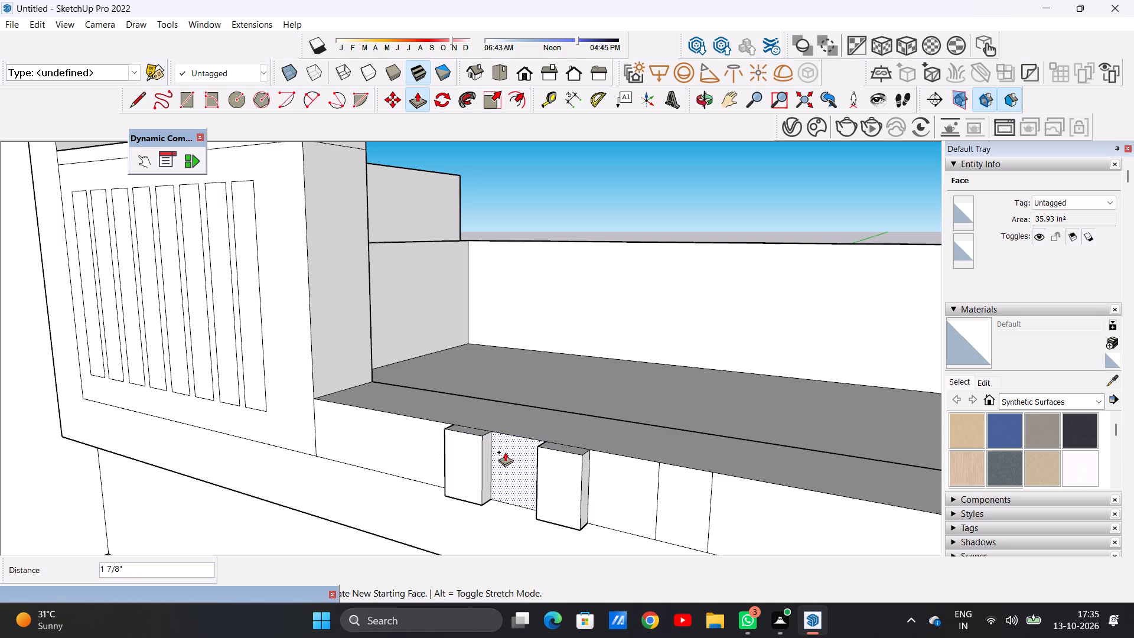
pyautogui.click(667, 472)
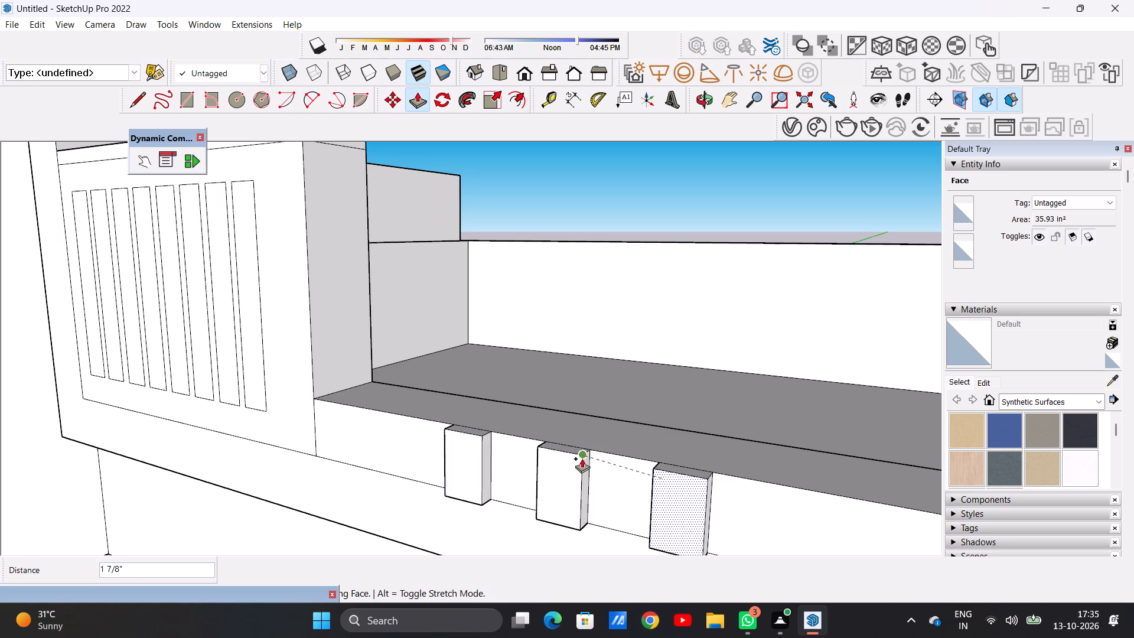
pyautogui.click(582, 458)
pyautogui.press('space')
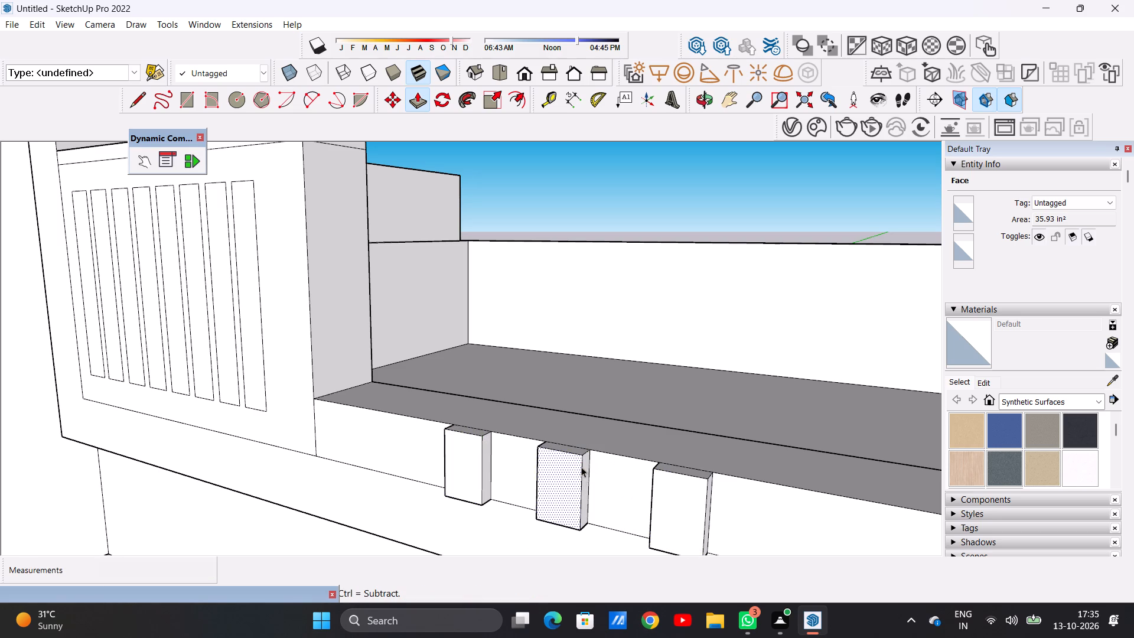
# Examine the three raised blocks and the open gap between the parapet panels from the front and above.
pyautogui.scroll(-14, 602, 480)
pyautogui.moveTo(559, 471); pyautogui.dragTo(659, 481, button='middle')
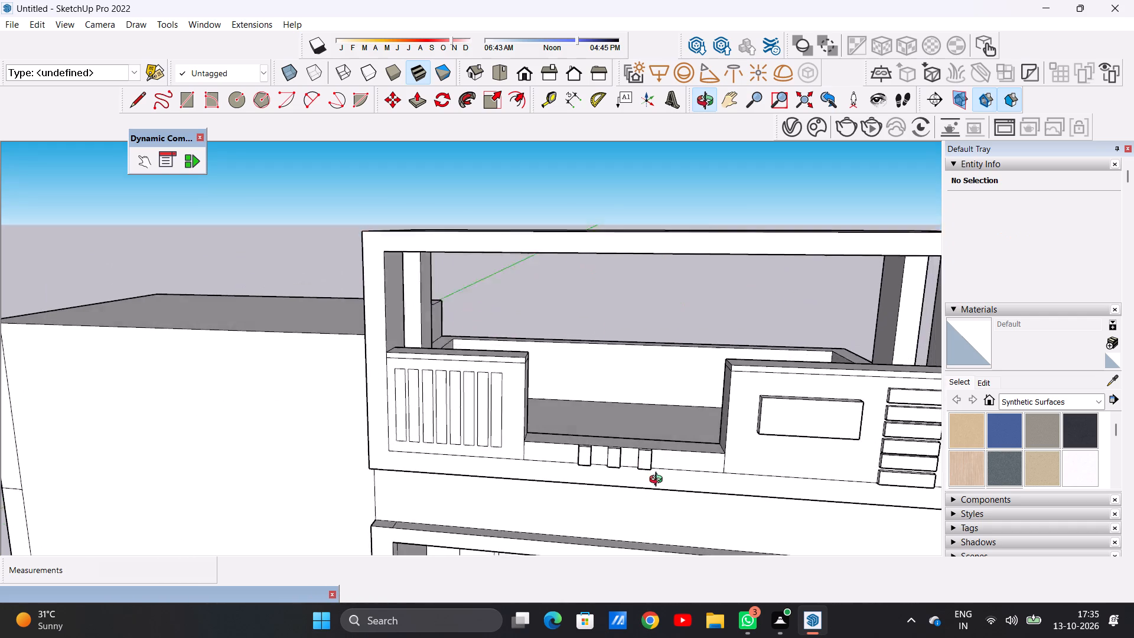
pyautogui.moveTo(659, 481); pyautogui.dragTo(672, 526, button='middle')
pyautogui.scroll(10, 670, 458)
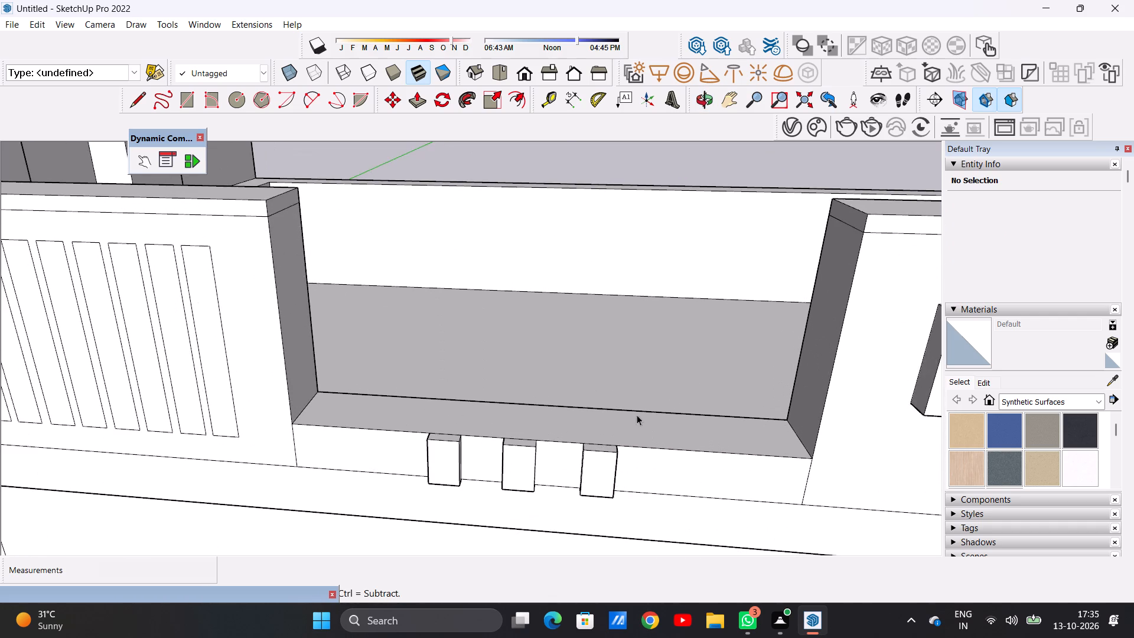
pyautogui.moveTo(617, 402); pyautogui.dragTo(631, 470, button='middle')
pyautogui.scroll(-6, 620, 473)
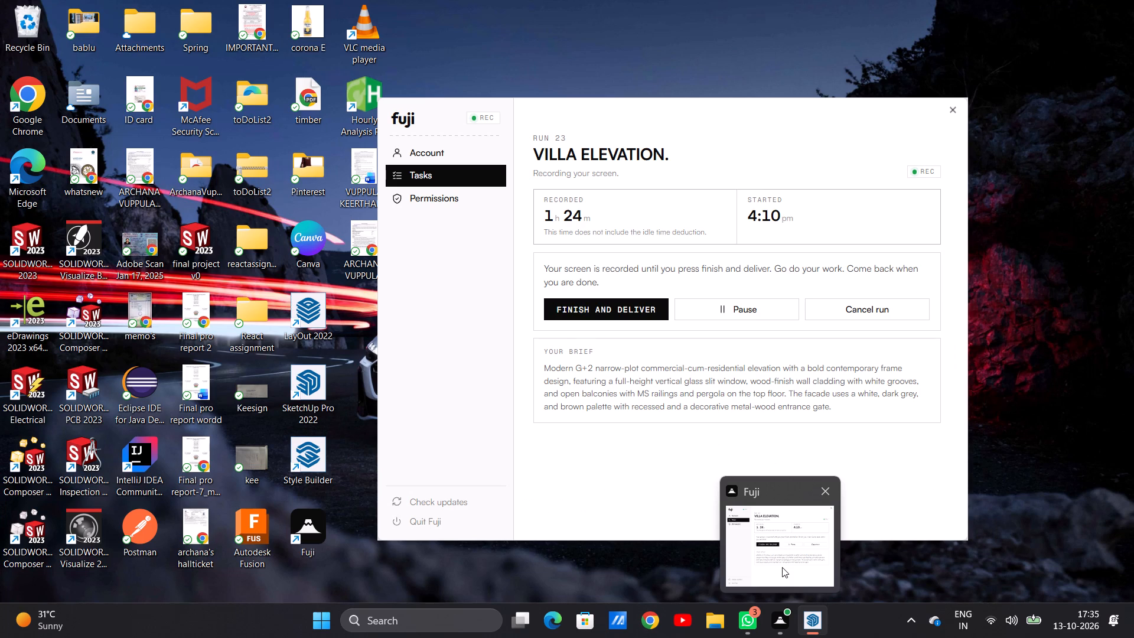
pyautogui.click(775, 545)
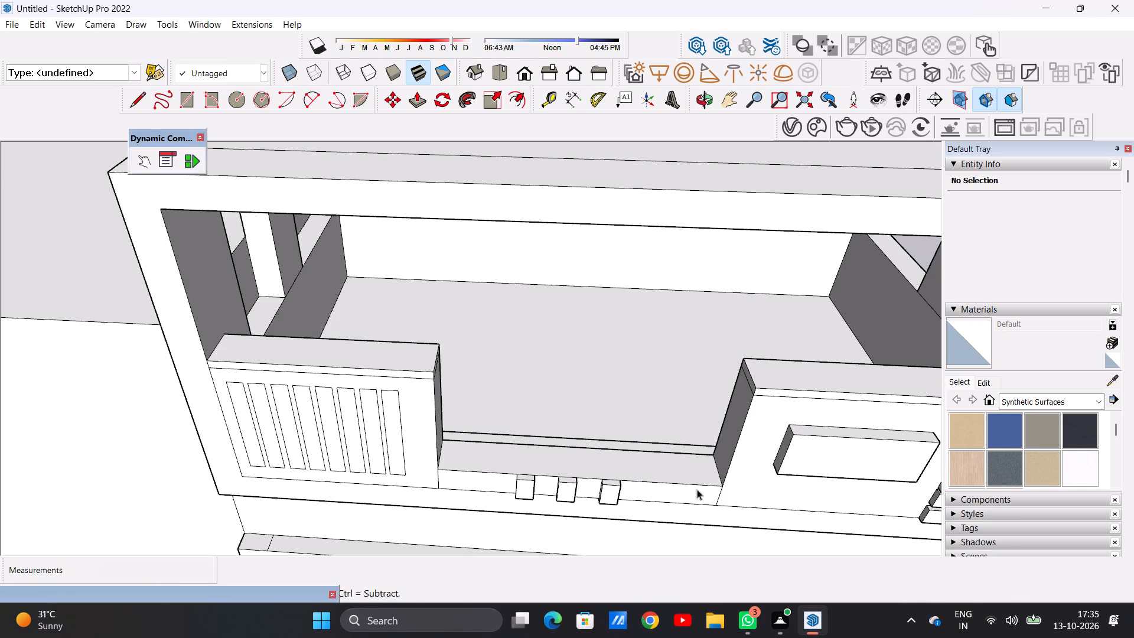
# Draw a rectangle about 3 3/4" by 2 5/16" near the top of the right parapet panel's inner side face.
pyautogui.scroll(2, 627, 460)
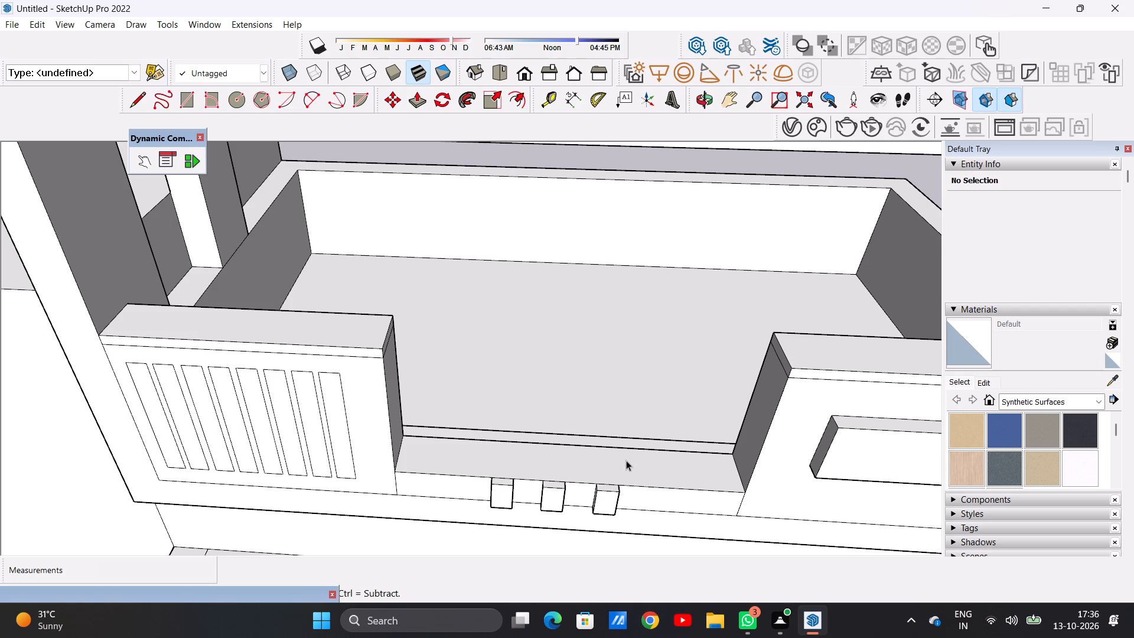
pyautogui.moveTo(621, 458); pyautogui.dragTo(682, 421, button='middle')
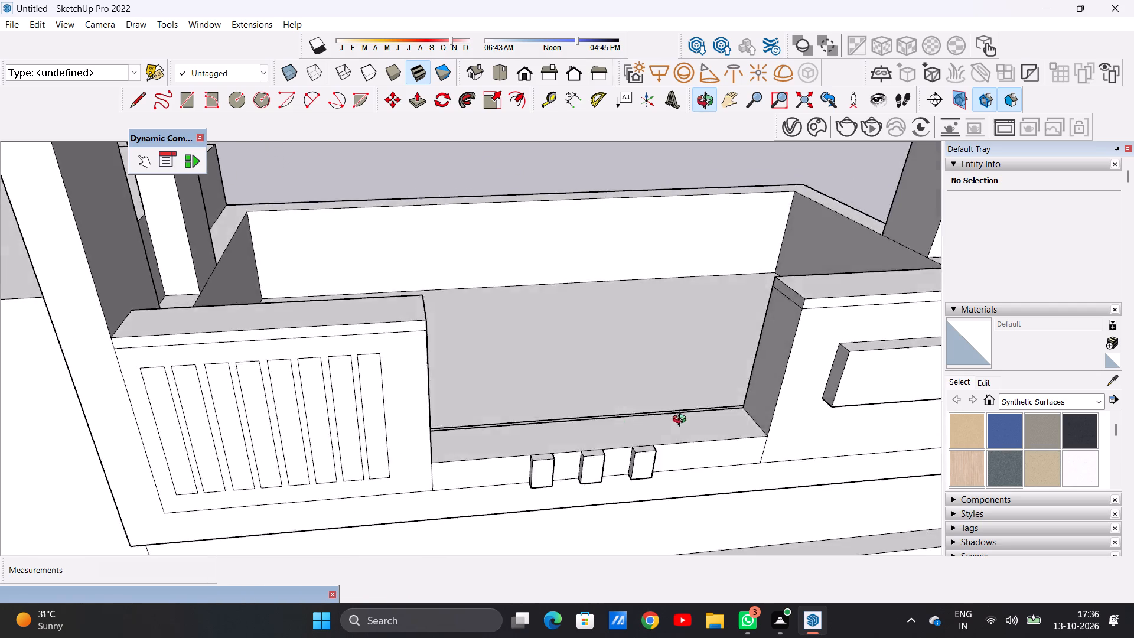
pyautogui.moveTo(682, 421); pyautogui.dragTo(755, 389, button='middle')
pyautogui.scroll(4, 765, 262)
pyautogui.moveTo(746, 297); pyautogui.dragTo(793, 292, button='middle')
pyautogui.scroll(2, 772, 255)
pyautogui.scroll(-1, 772, 254)
pyautogui.press('r')
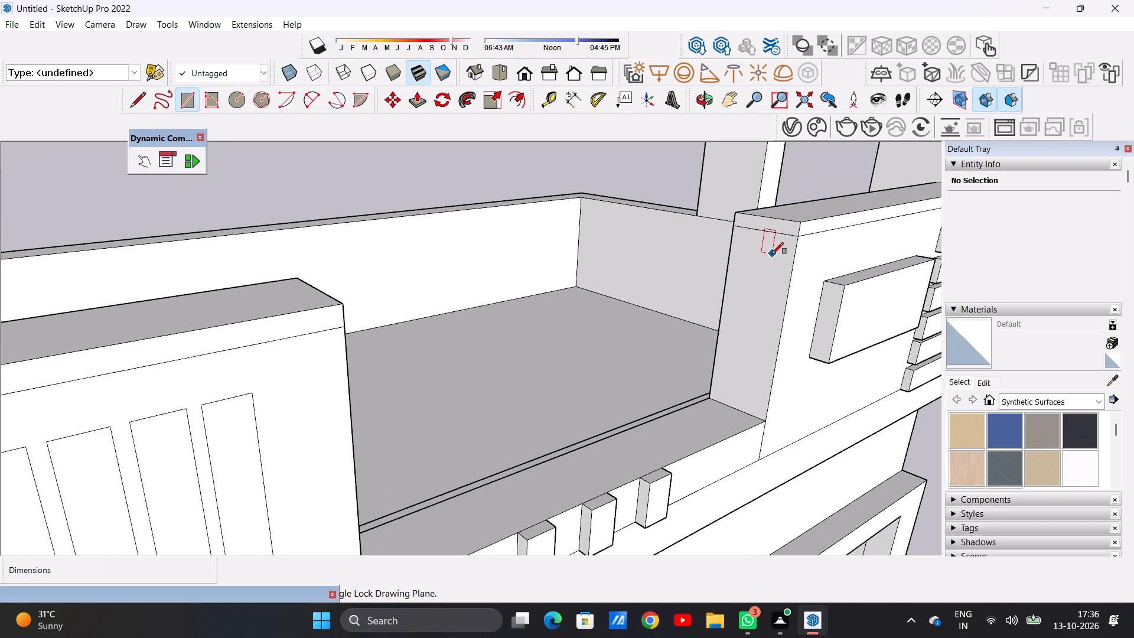
pyautogui.scroll(3, 769, 254)
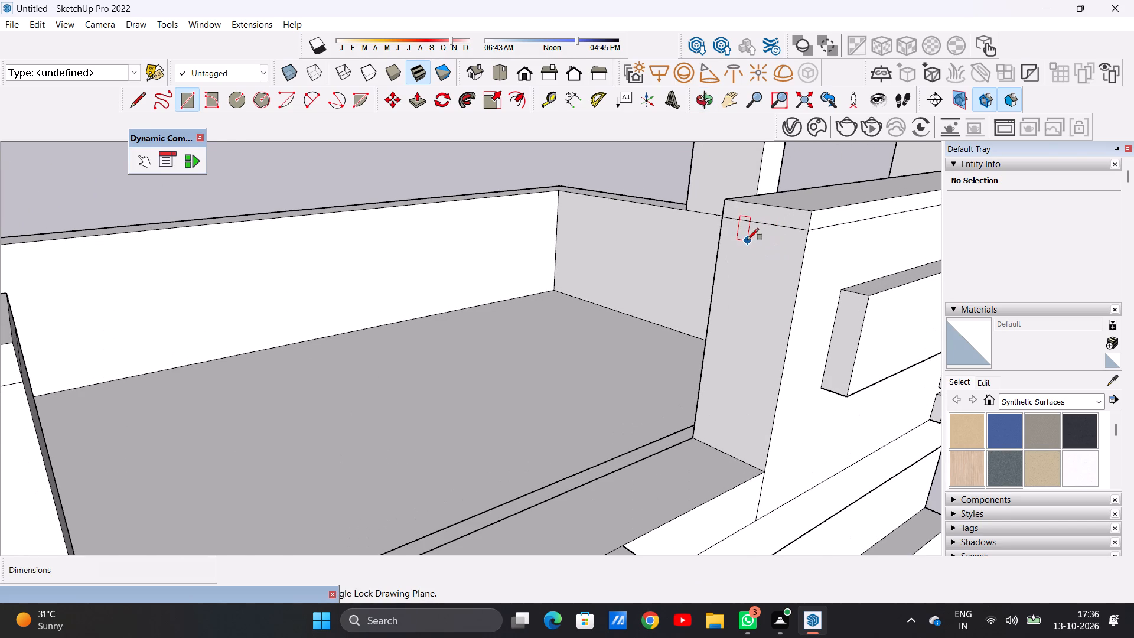
pyautogui.click(737, 243)
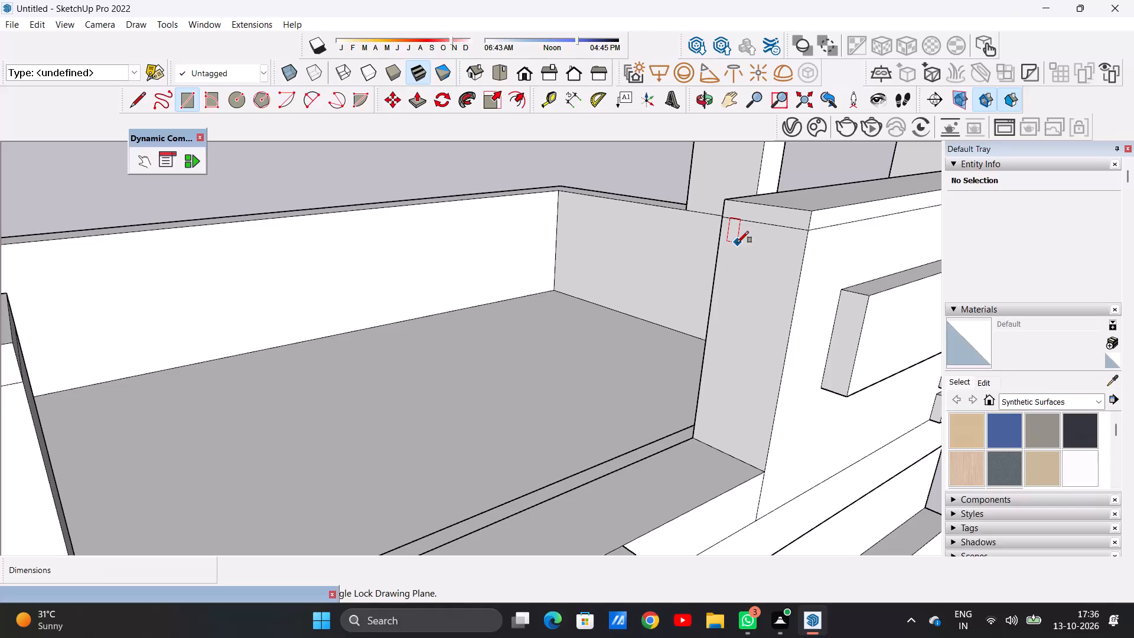
pyautogui.click(761, 266)
pyautogui.press('space')
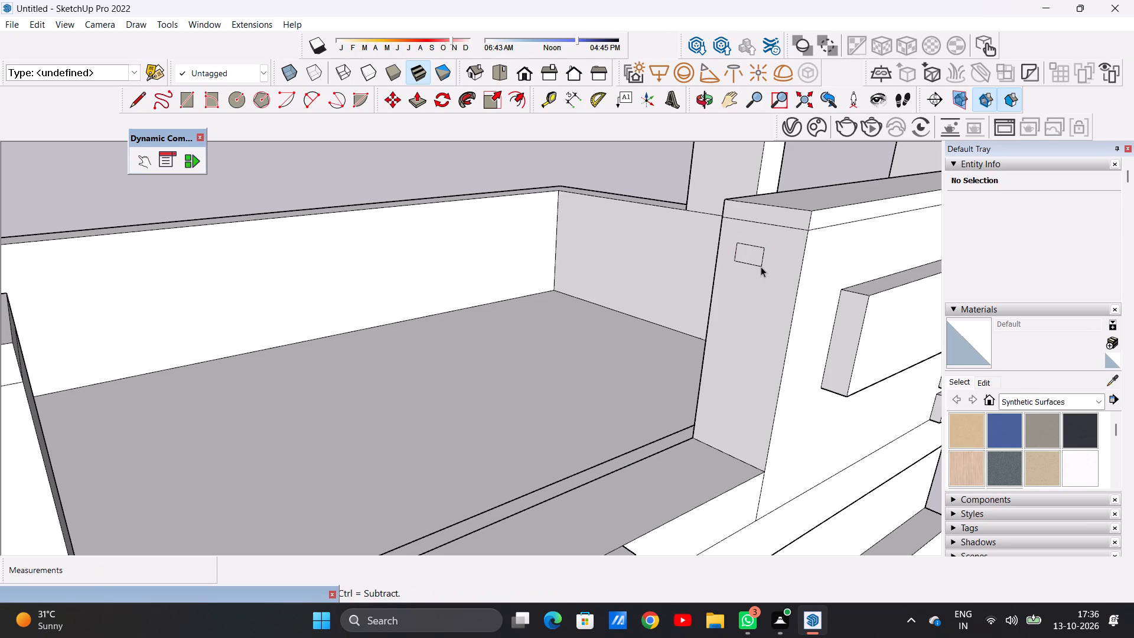
# Push/pull the small rectangle about 6' 3 3/8" across the gap to the left panel's inner side face as a rail.
pyautogui.press('p')
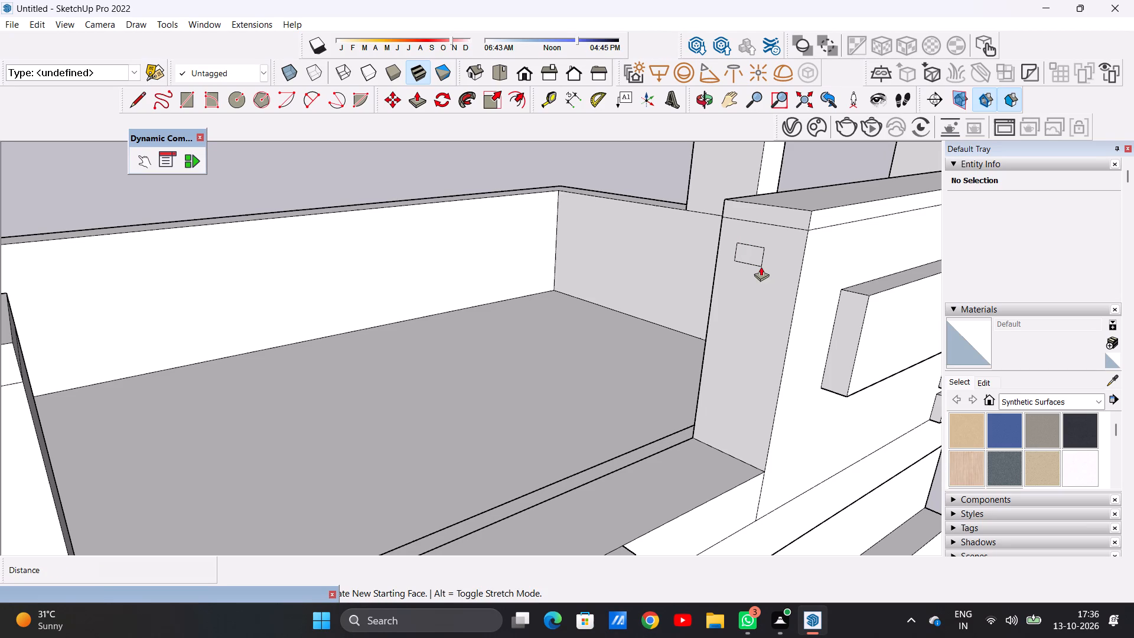
pyautogui.scroll(4, 758, 256)
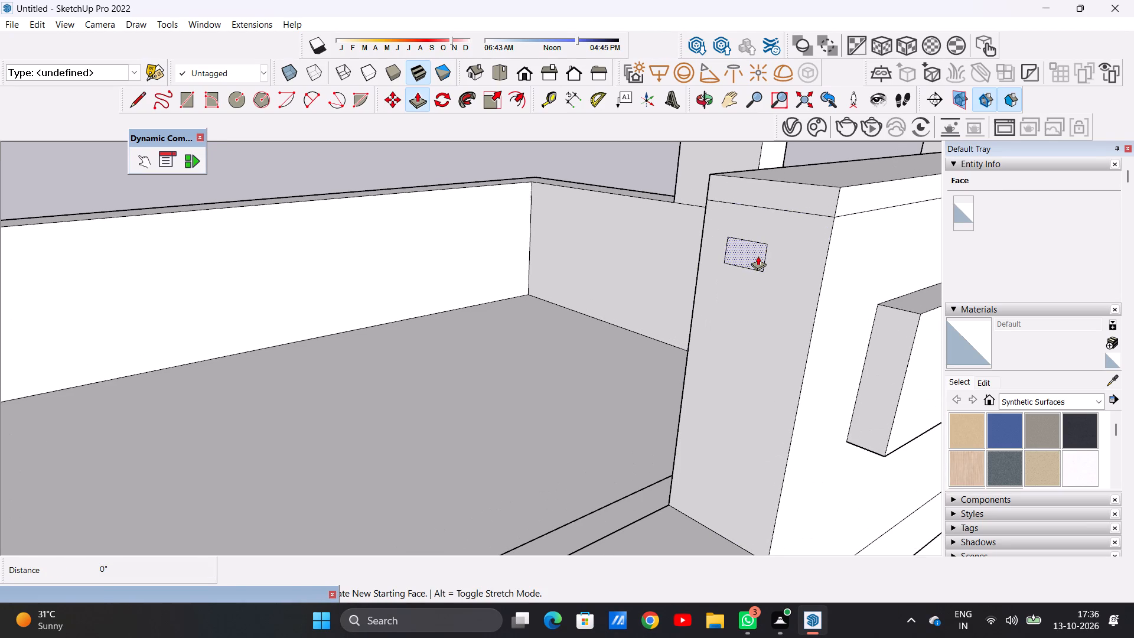
pyautogui.click(758, 256)
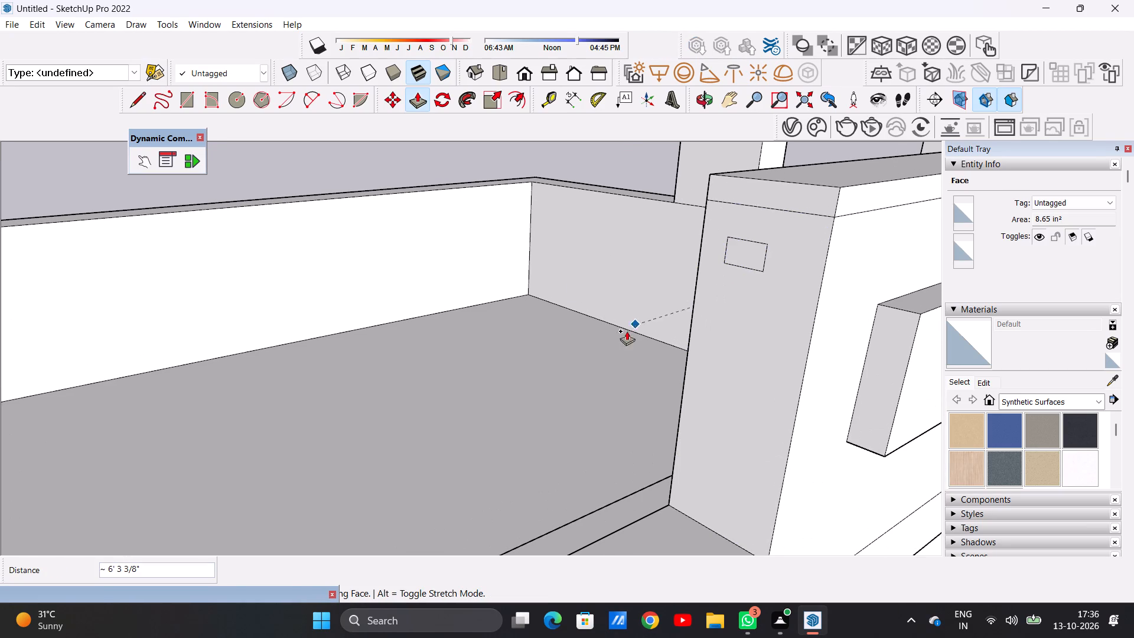
pyautogui.scroll(-13, 559, 350)
pyautogui.moveTo(561, 334); pyautogui.dragTo(363, 319, button='middle')
pyautogui.scroll(5, 431, 344)
pyautogui.scroll(-1, 413, 350)
pyautogui.scroll(1, 413, 350)
pyautogui.moveTo(409, 357); pyautogui.dragTo(421, 313, button='middle')
pyautogui.scroll(4, 397, 313)
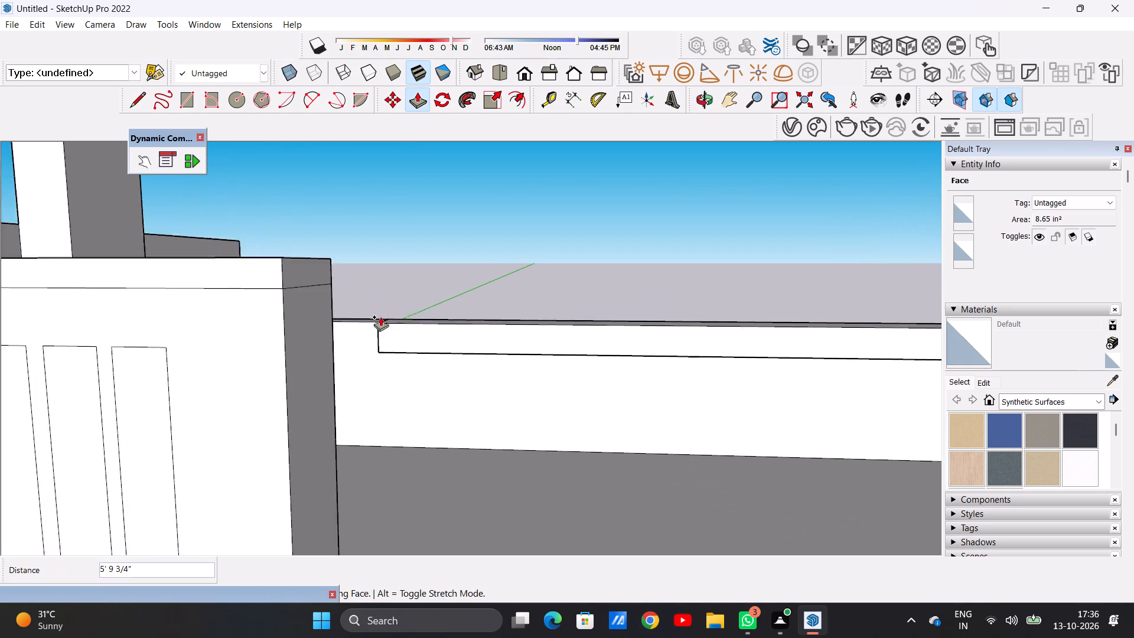
pyautogui.scroll(4, 380, 317)
pyautogui.click(216, 305)
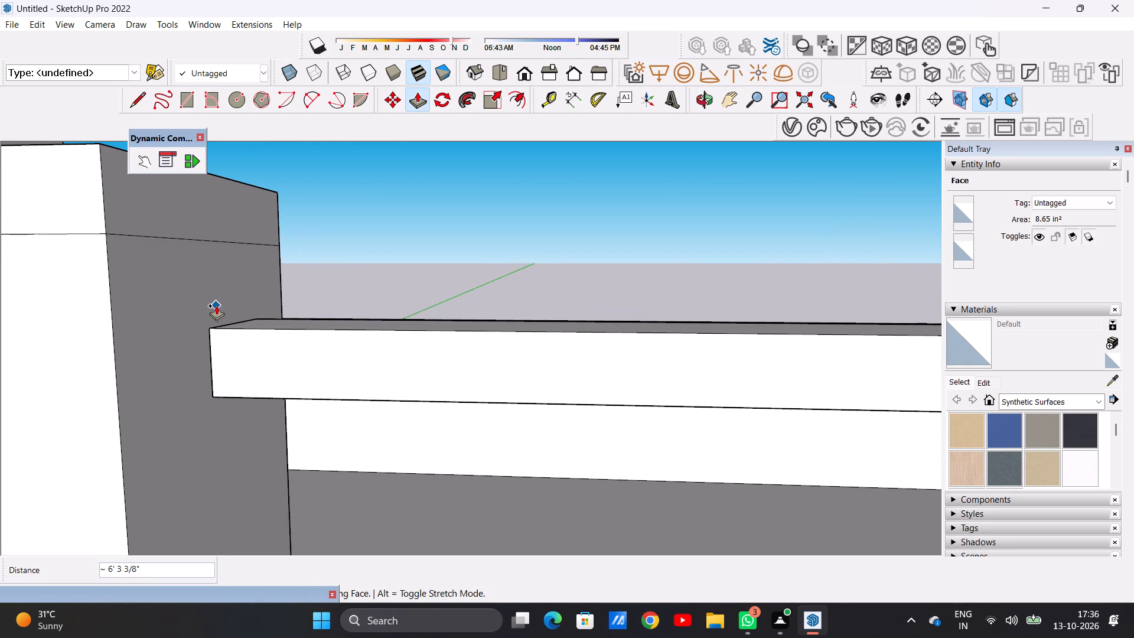
pyautogui.press('space')
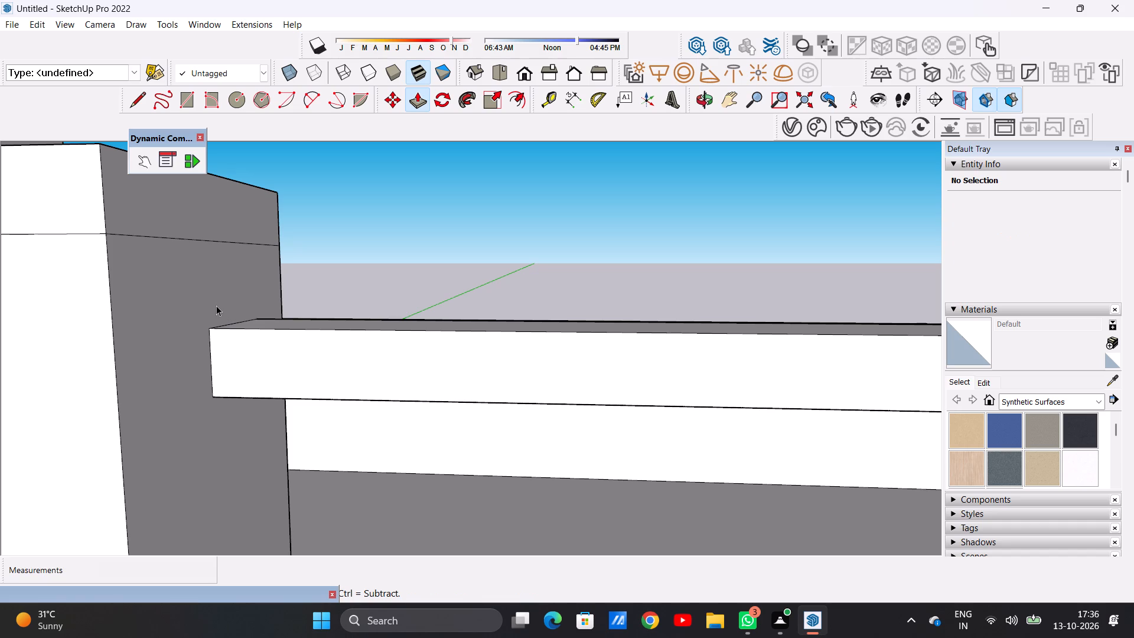
# Draw a circle of about 7/8" radius on the low front section's top face, behind the leftmost of the three raised blocks.
pyautogui.scroll(-14, 320, 360)
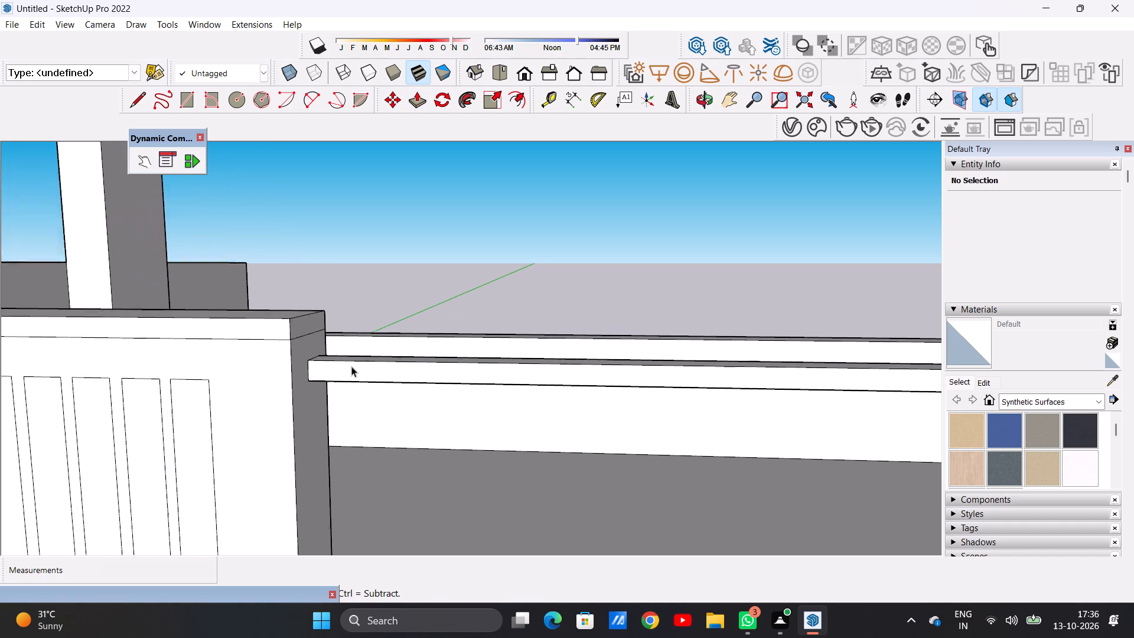
pyautogui.scroll(-12, 351, 366)
pyautogui.moveTo(376, 425); pyautogui.dragTo(405, 568, button='middle')
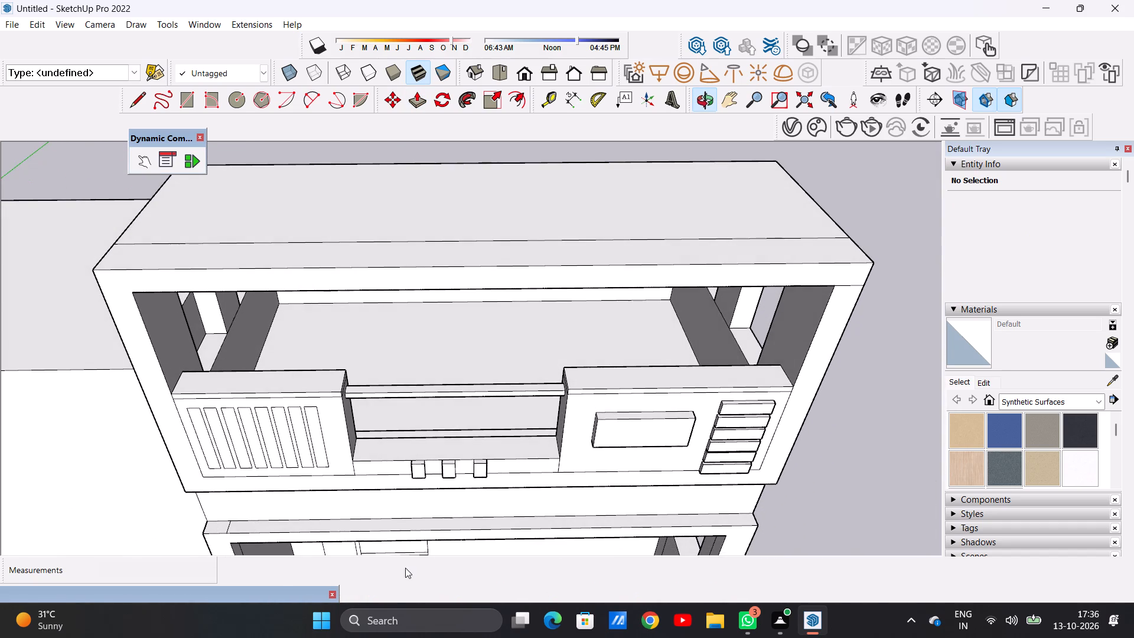
pyautogui.scroll(6, 411, 470)
pyautogui.moveTo(410, 455); pyautogui.dragTo(413, 499, button='middle')
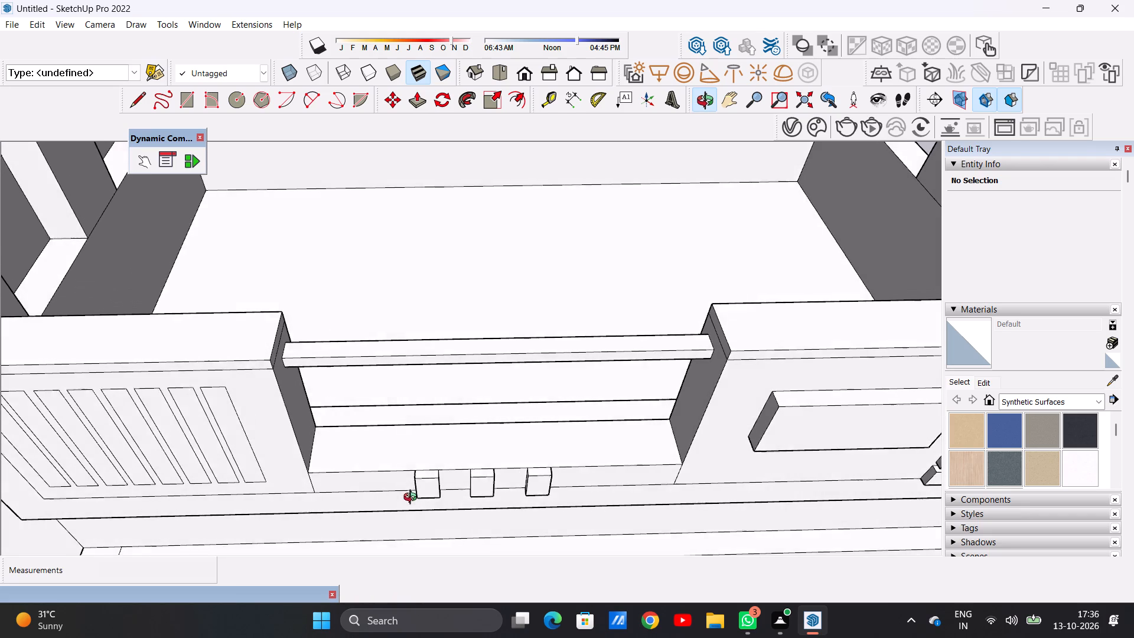
pyautogui.moveTo(413, 499); pyautogui.dragTo(413, 500, button='middle')
pyautogui.scroll(2, 365, 448)
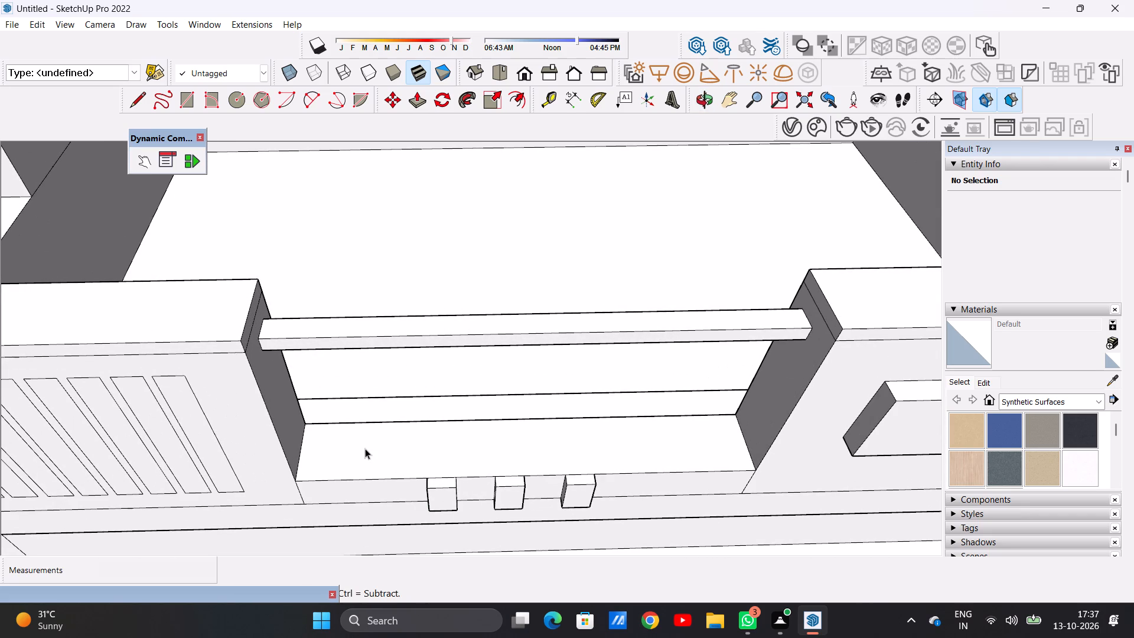
pyautogui.press('c')
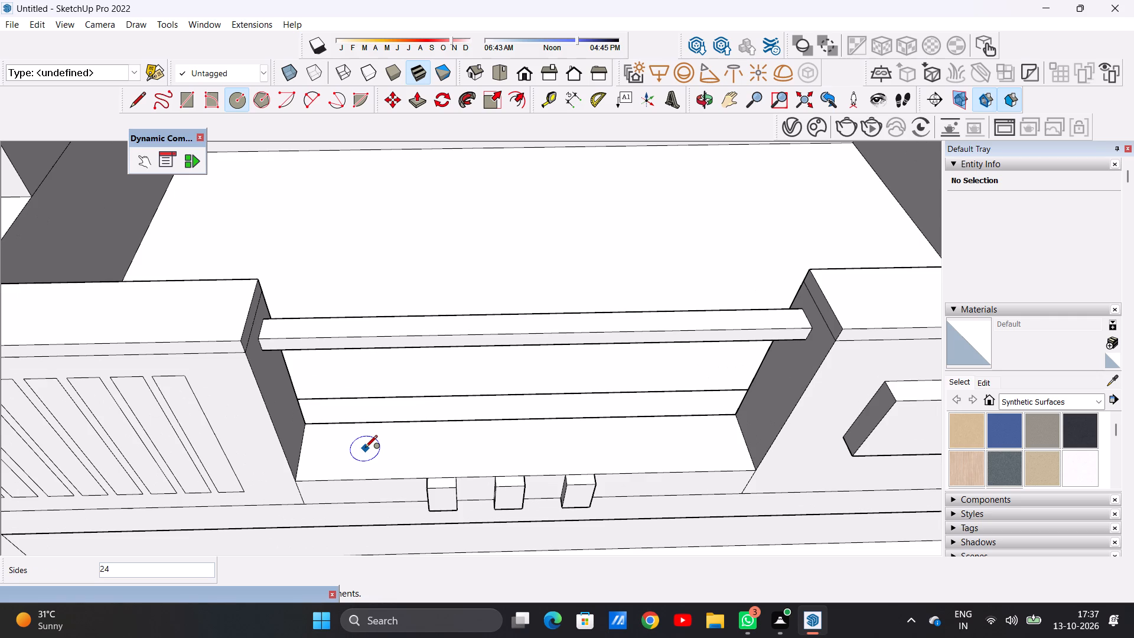
pyautogui.scroll(3, 365, 448)
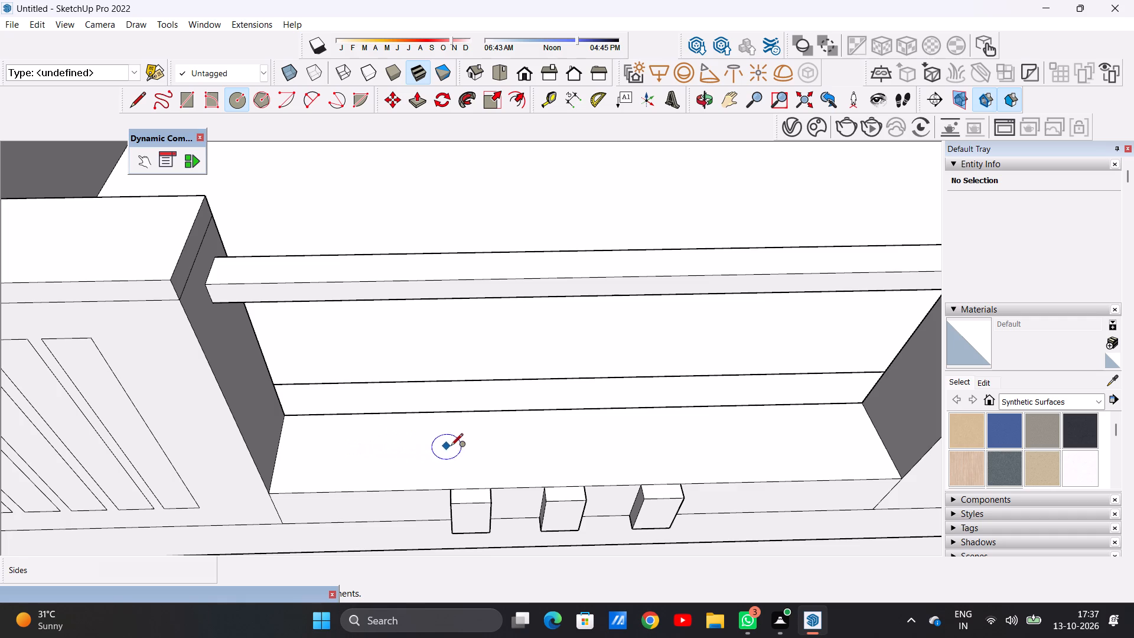
pyautogui.click(487, 447)
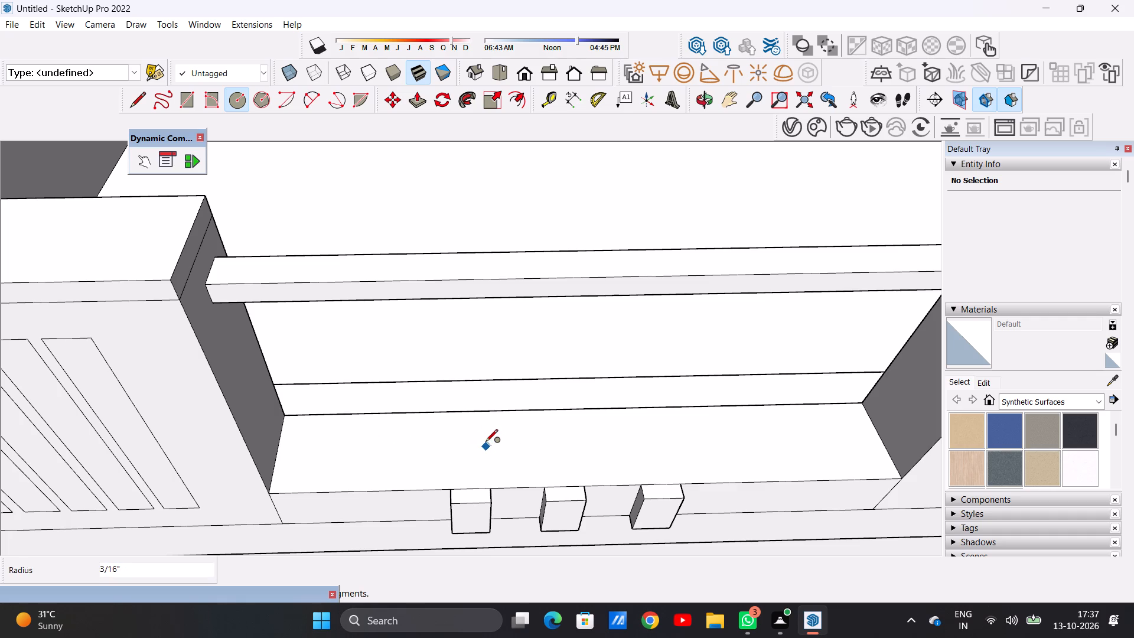
pyautogui.scroll(2, 486, 442)
pyautogui.scroll(-1, 486, 442)
pyautogui.scroll(4, 486, 442)
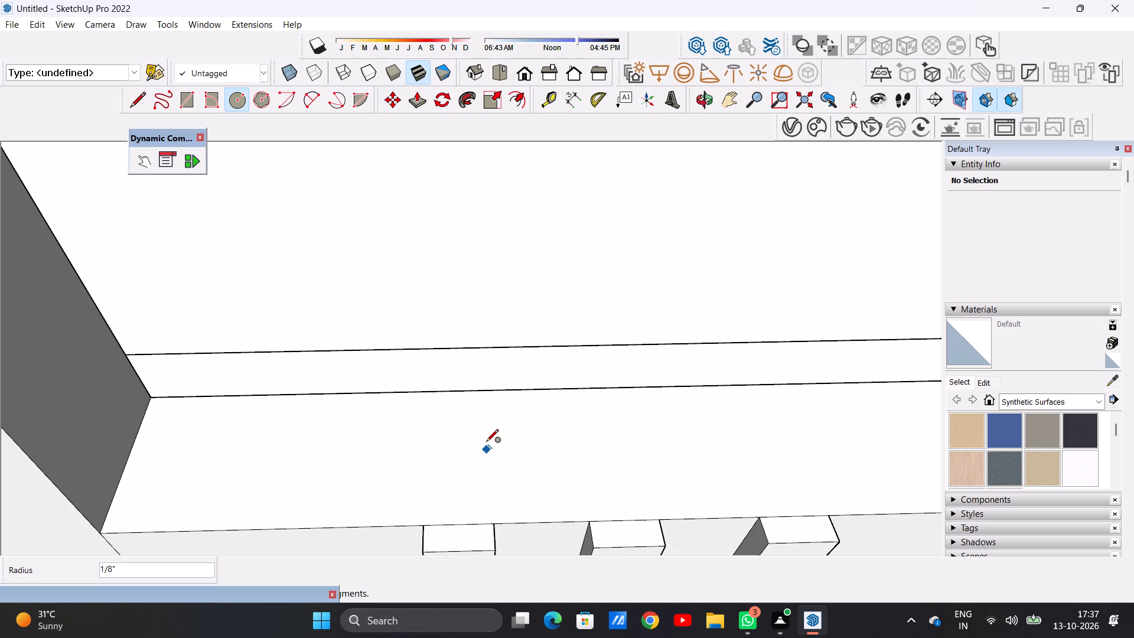
pyautogui.click(490, 440)
pyautogui.press('space')
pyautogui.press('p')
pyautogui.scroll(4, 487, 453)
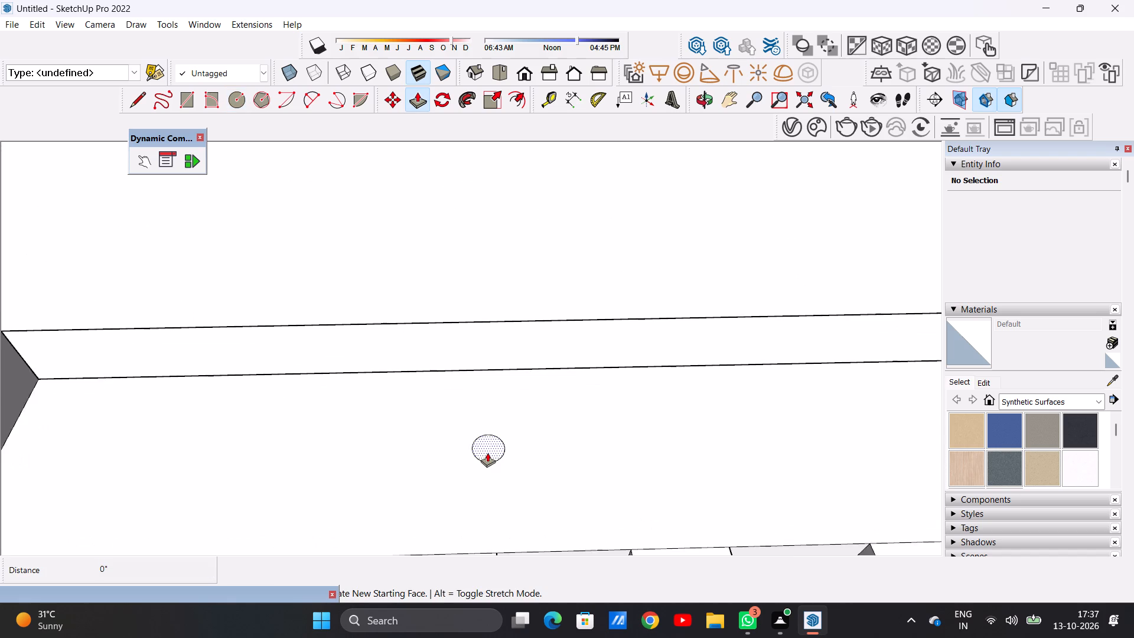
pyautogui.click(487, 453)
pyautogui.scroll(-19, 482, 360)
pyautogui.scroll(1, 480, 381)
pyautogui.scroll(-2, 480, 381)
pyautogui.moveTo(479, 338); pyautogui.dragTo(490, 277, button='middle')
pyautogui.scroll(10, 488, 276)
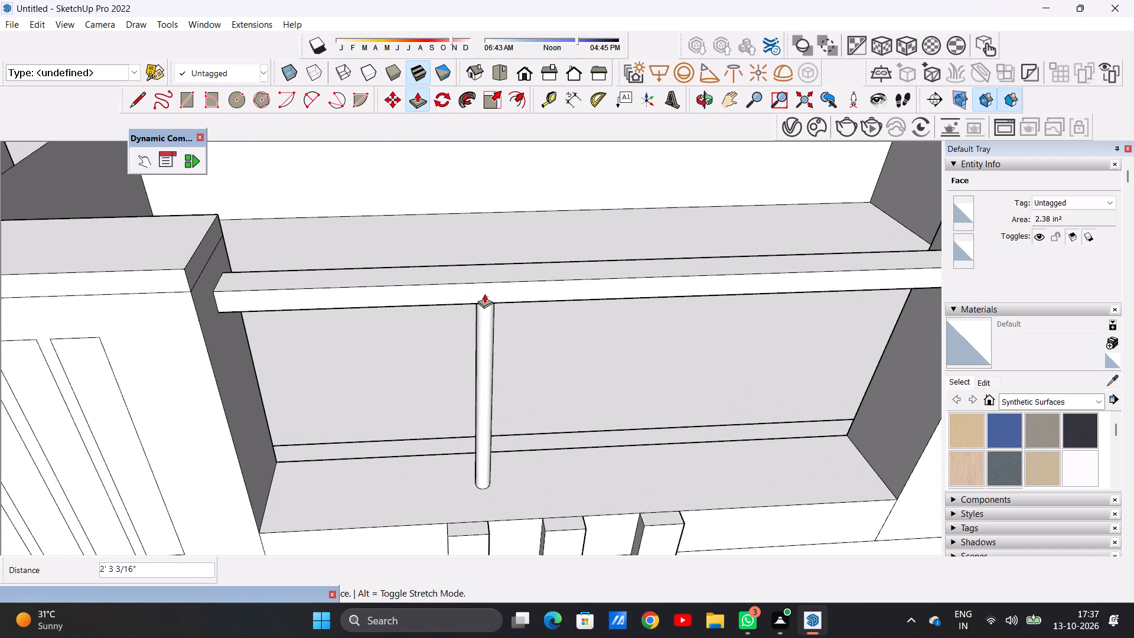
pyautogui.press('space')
# Copy the circle with its face about 2' 7/16" along the low front section's top face toward the right parapet panel.
pyautogui.scroll(-8, 471, 362)
pyautogui.moveTo(512, 396); pyautogui.dragTo(493, 494, button='middle')
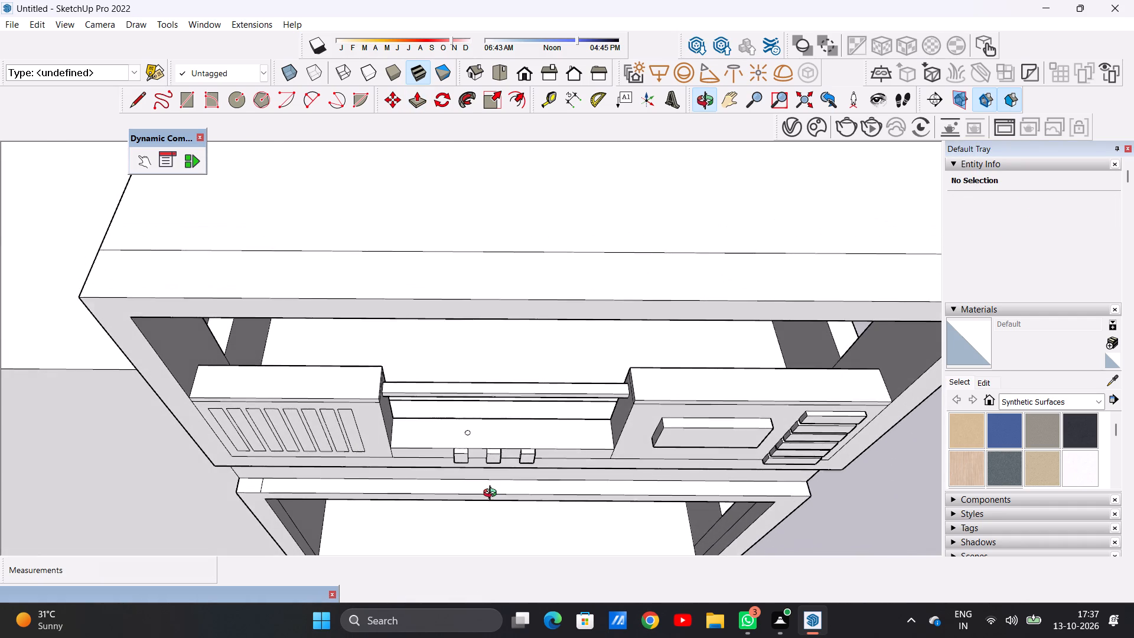
pyautogui.moveTo(493, 494); pyautogui.dragTo(494, 497, button='middle')
pyautogui.scroll(6, 524, 426)
pyautogui.scroll(-1, 524, 426)
pyautogui.scroll(1, 558, 448)
pyautogui.scroll(-1, 558, 448)
pyautogui.scroll(7, 558, 448)
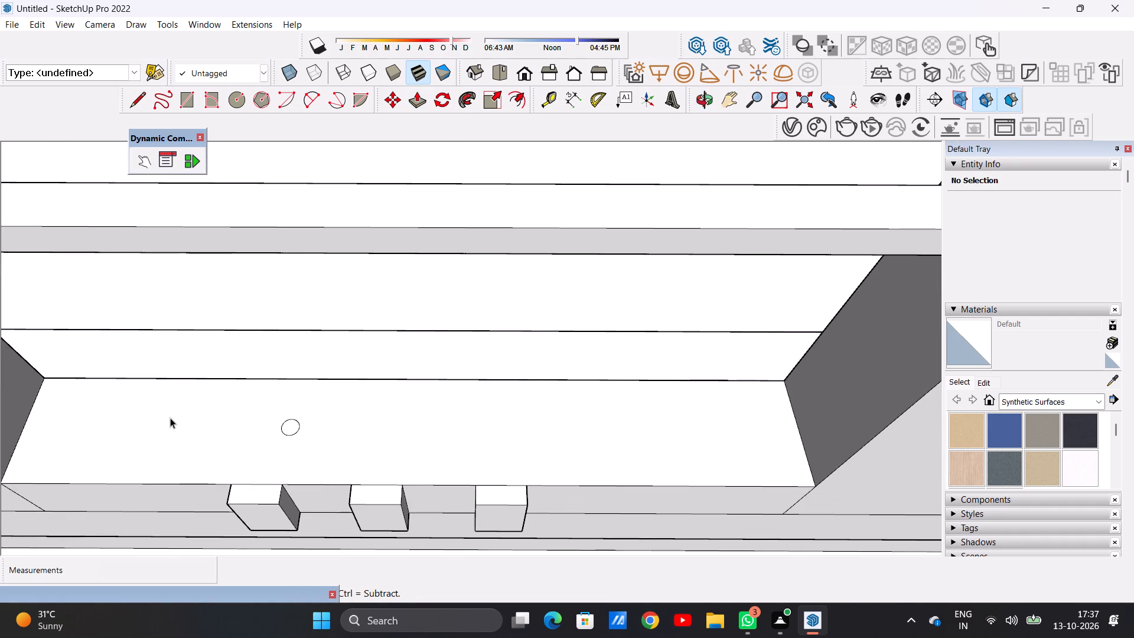
pyautogui.scroll(5, 286, 421)
pyautogui.doubleClick(291, 430)
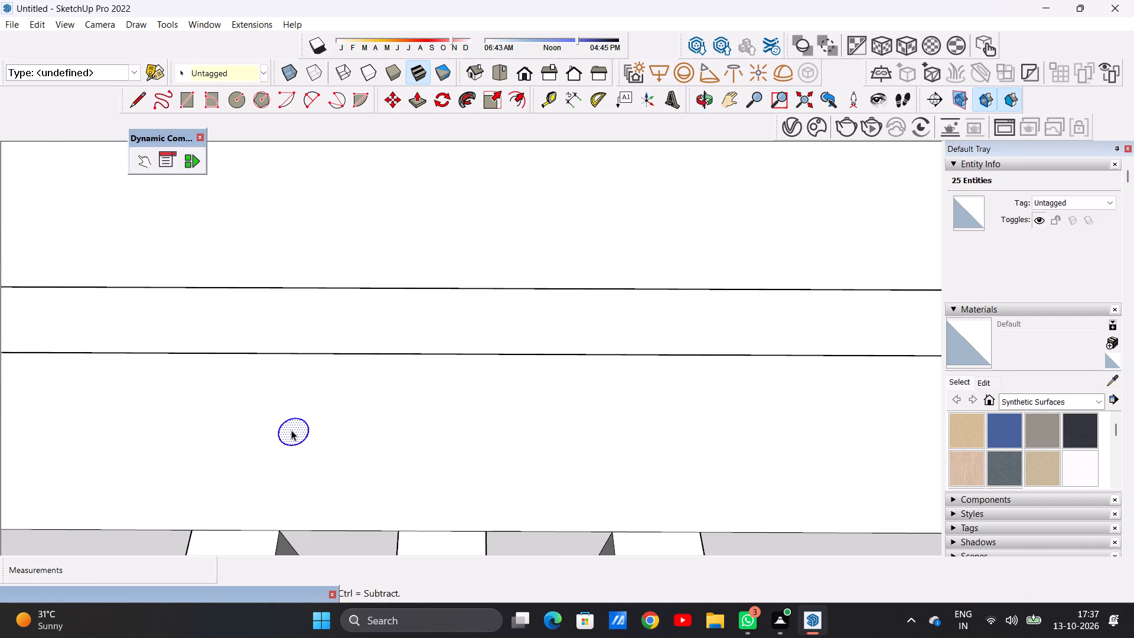
pyautogui.press('m')
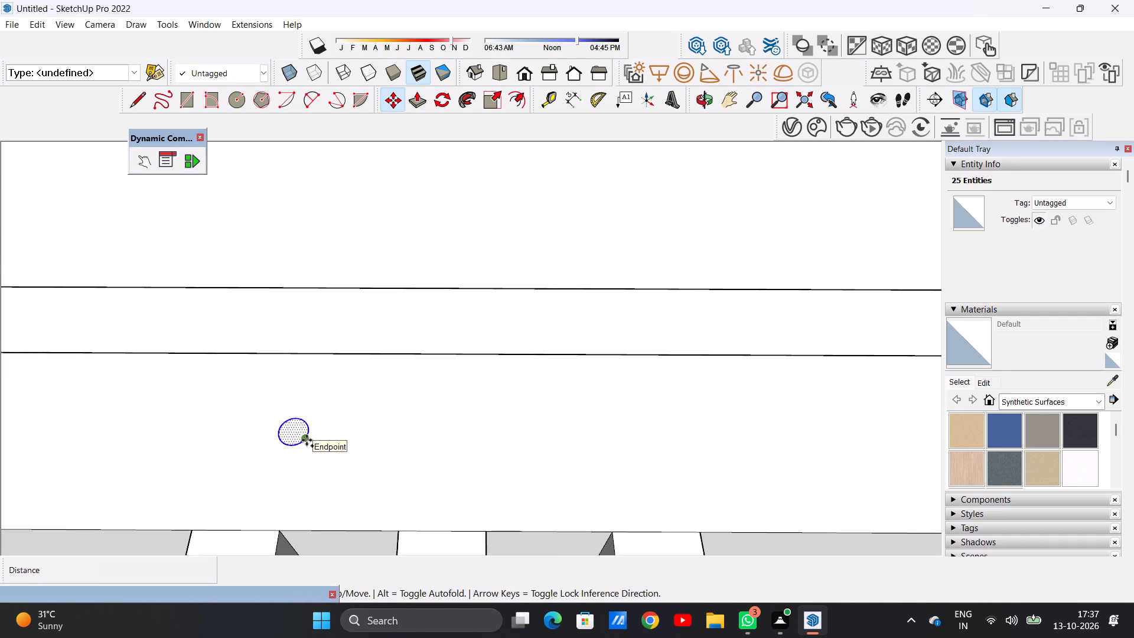
pyautogui.click(307, 440)
pyautogui.scroll(-6, 431, 450)
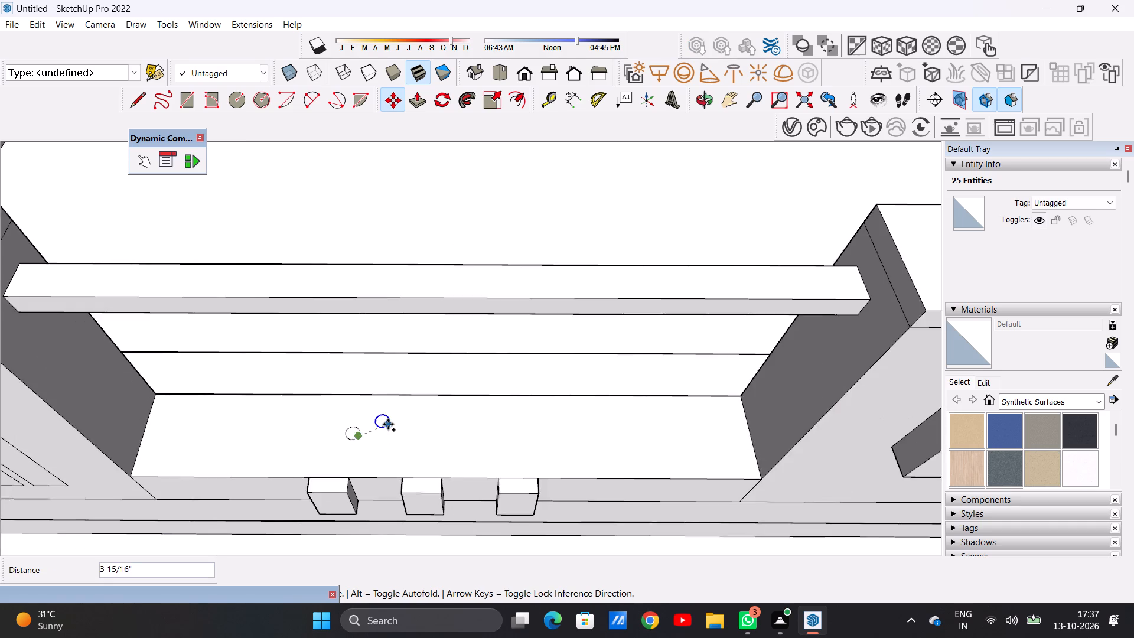
pyautogui.scroll(-3, 388, 424)
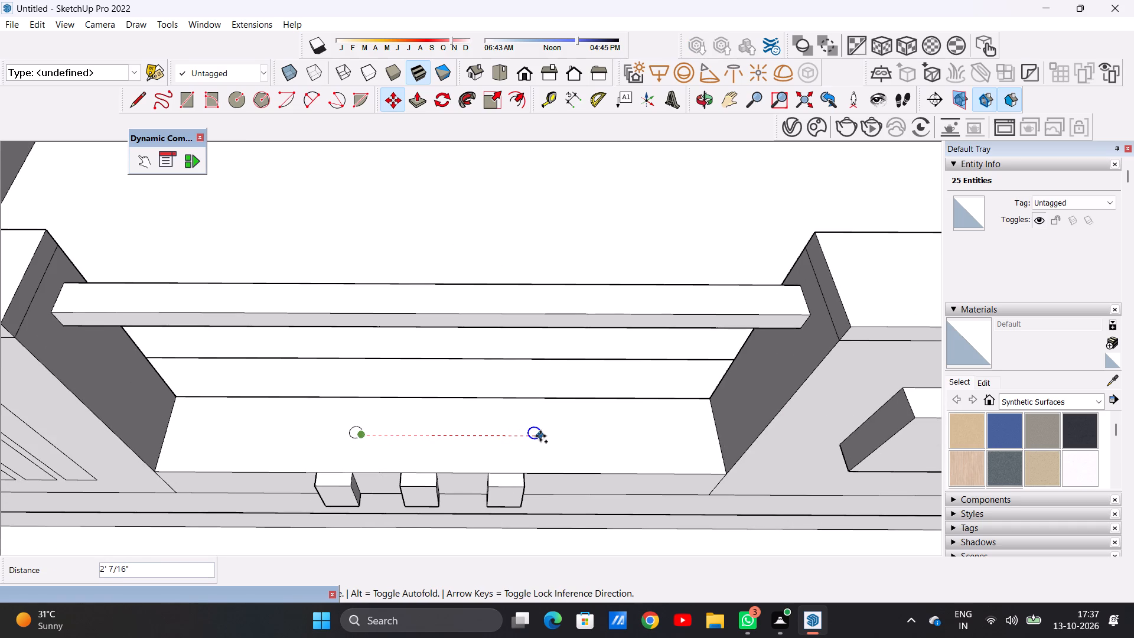
pyautogui.click(540, 436)
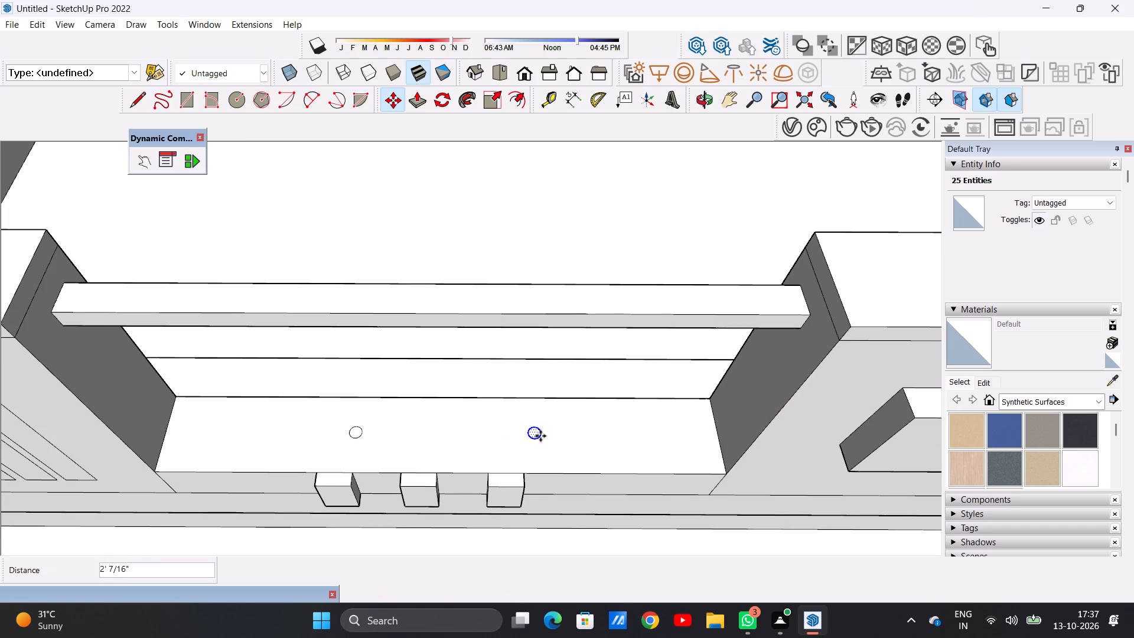
pyautogui.press('space')
# Examine the terrace front and the two circles in the parapet gap from above and from the front.
pyautogui.scroll(-7, 477, 389)
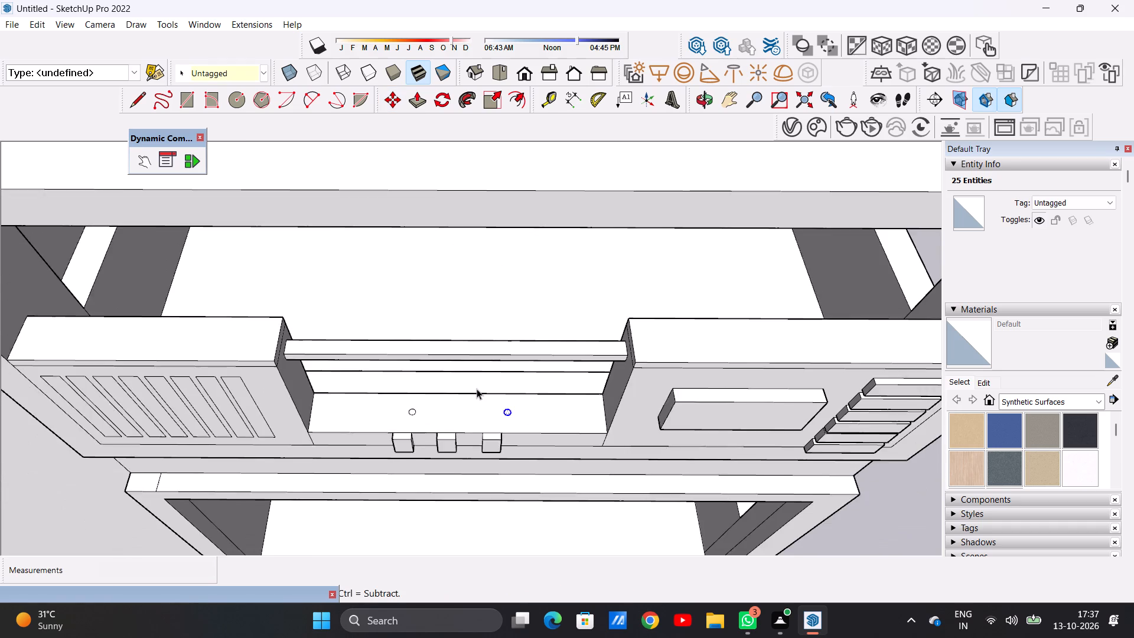
pyautogui.scroll(-2, 477, 389)
pyautogui.click(92, 475)
pyautogui.scroll(-5, 389, 464)
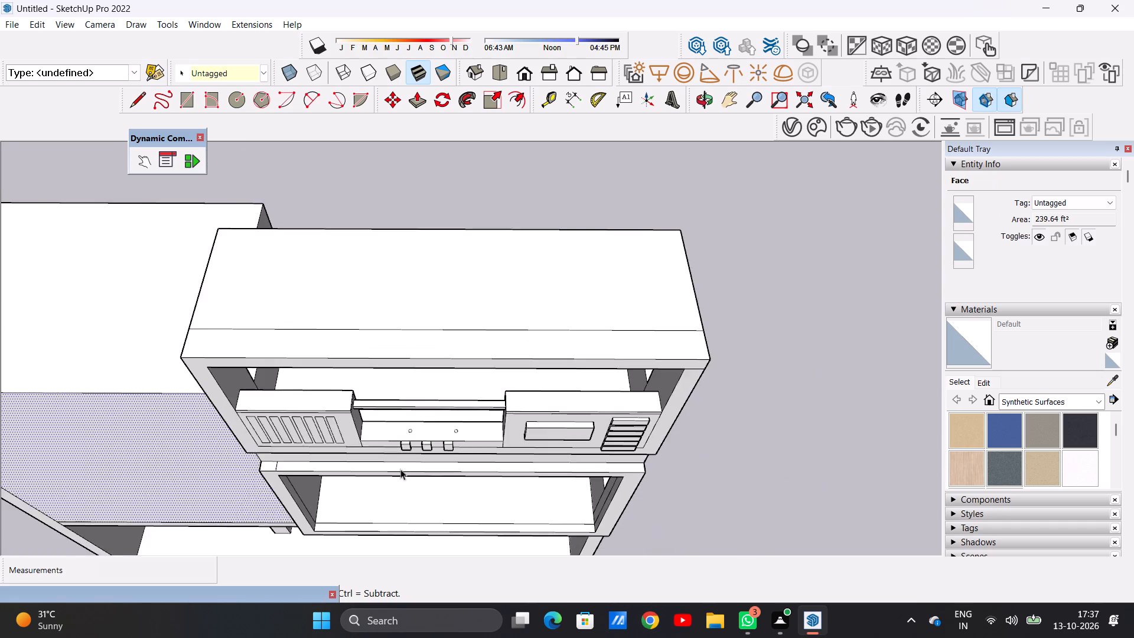
pyautogui.moveTo(411, 479); pyautogui.dragTo(421, 371, button='middle')
pyautogui.click(750, 380)
pyautogui.scroll(-2, 496, 429)
pyautogui.moveTo(480, 442); pyautogui.dragTo(569, 343, button='middle')
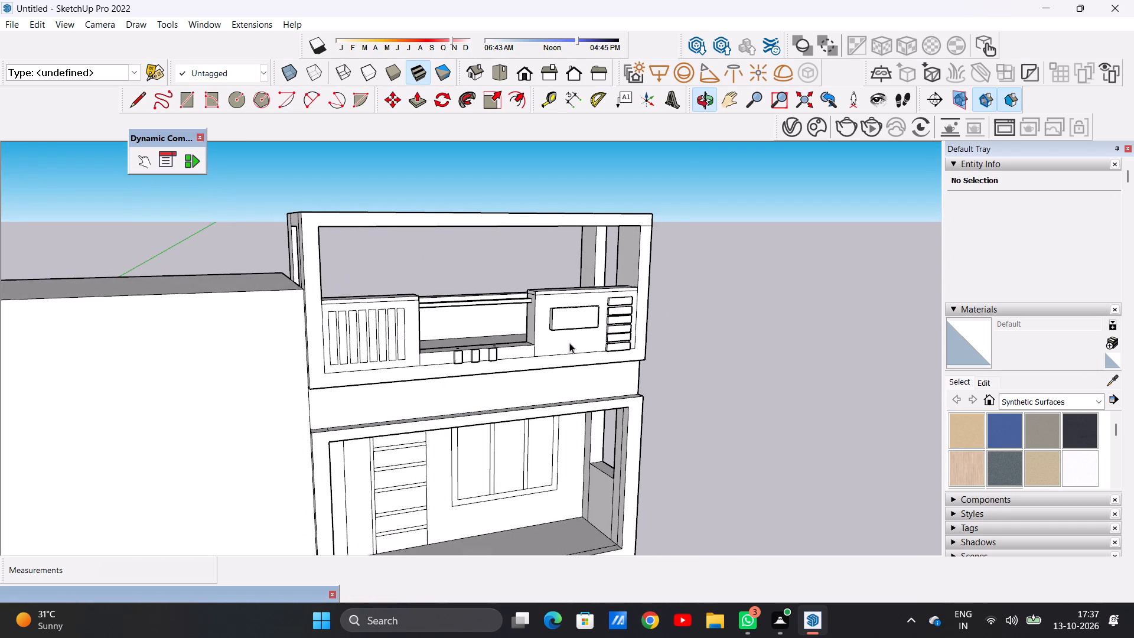
# Draw a circle of about 15/16" radius on the slatted left panel's inner side face, just below the rail's end.
pyautogui.scroll(10, 529, 327)
pyautogui.scroll(-1, 520, 323)
pyautogui.scroll(1, 520, 323)
pyautogui.moveTo(520, 323); pyautogui.dragTo(627, 321, button='middle')
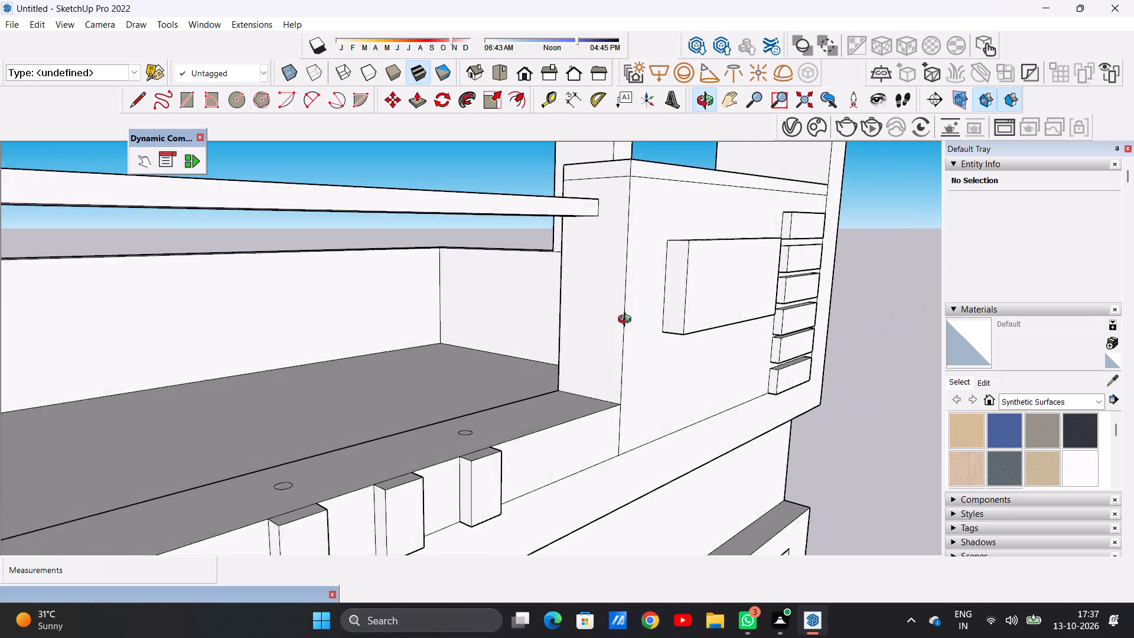
pyautogui.moveTo(627, 321); pyautogui.dragTo(642, 322, button='middle')
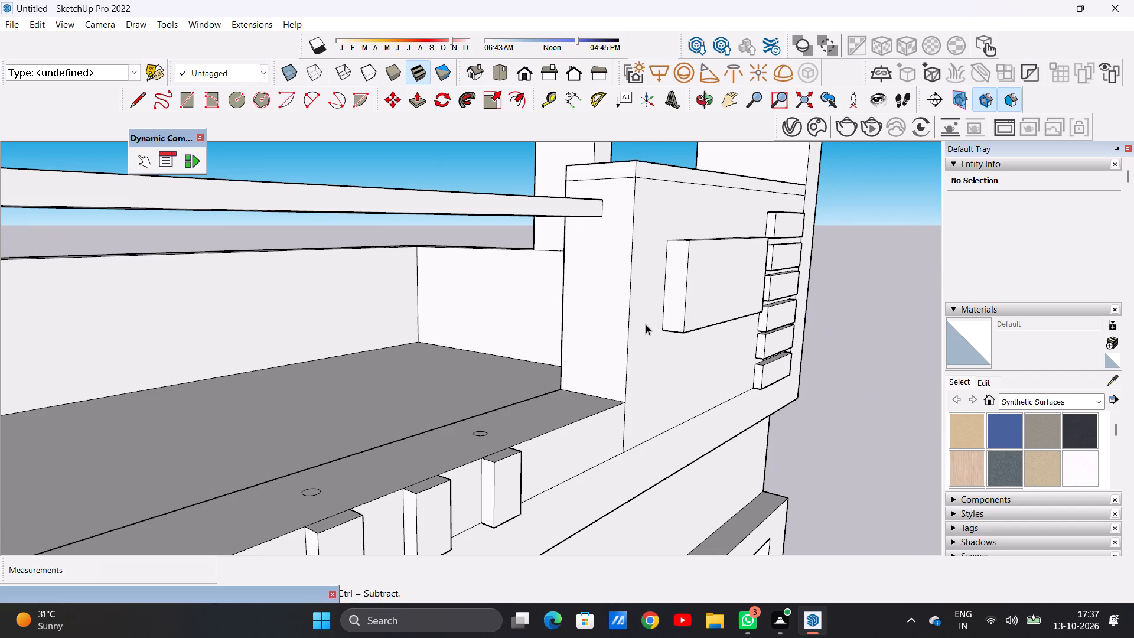
pyautogui.press('c')
pyautogui.scroll(4, 576, 234)
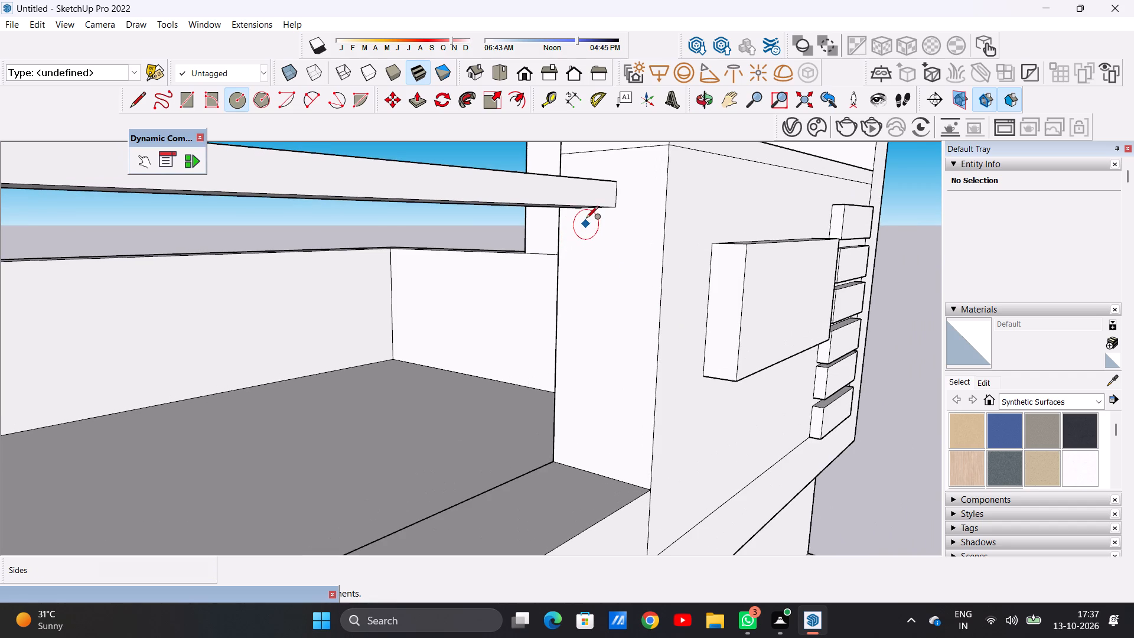
pyautogui.moveTo(590, 278); pyautogui.dragTo(692, 272, button='middle')
pyautogui.moveTo(695, 272); pyautogui.dragTo(706, 272, button='middle')
pyautogui.moveTo(706, 272); pyautogui.dragTo(322, 334, button='middle')
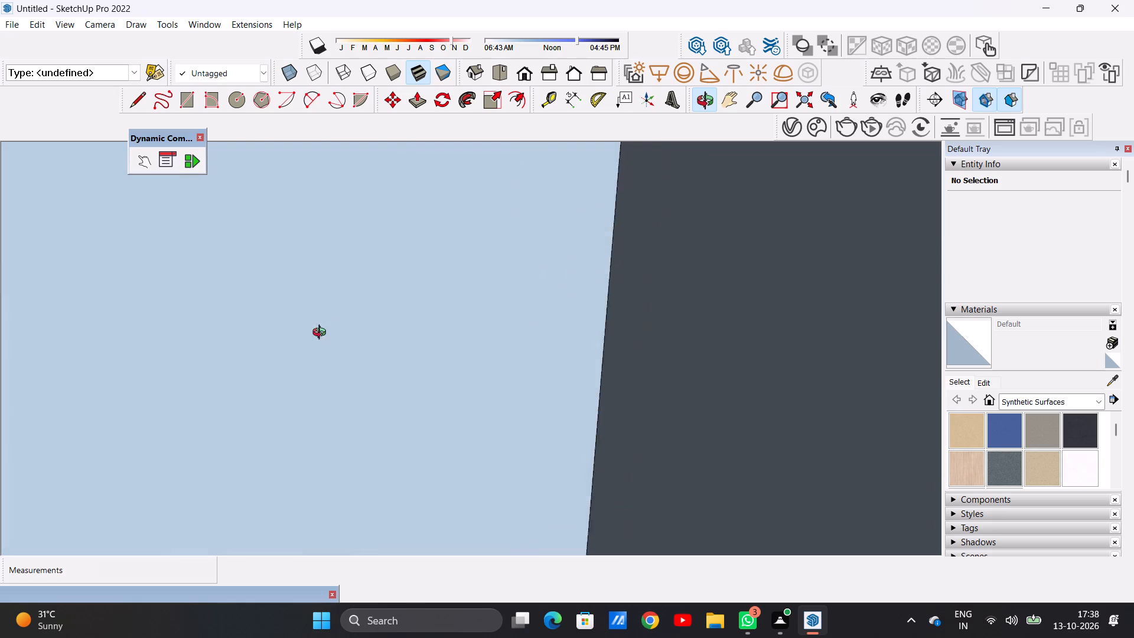
pyautogui.moveTo(322, 334); pyautogui.dragTo(288, 335, button='middle')
pyautogui.moveTo(604, 337); pyautogui.dragTo(411, 319, button='middle')
pyautogui.scroll(-6, 503, 336)
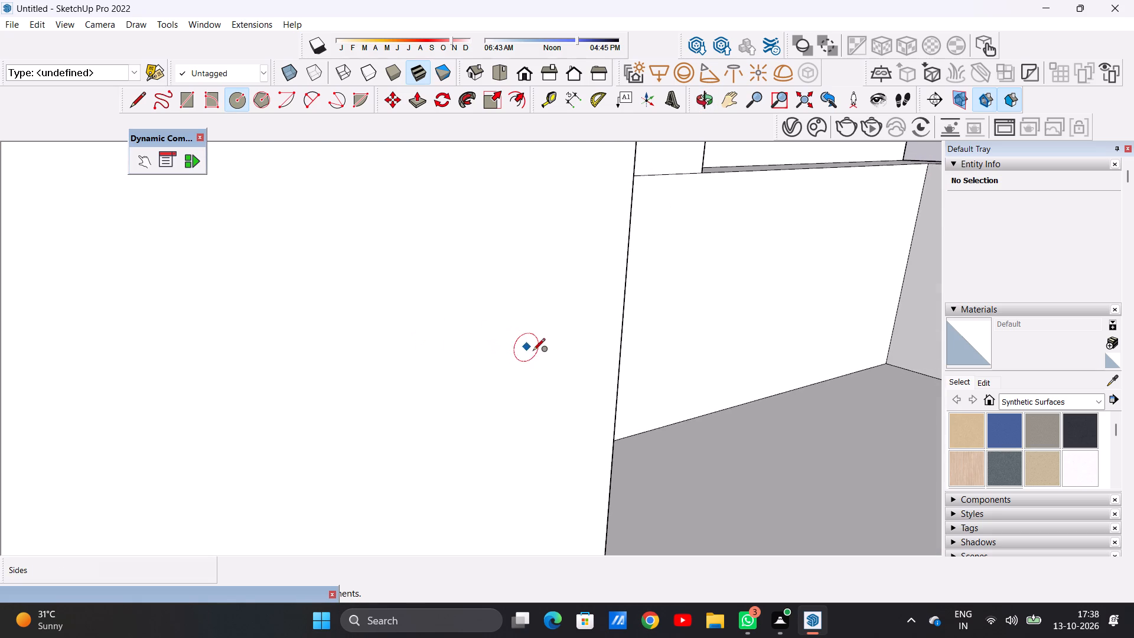
pyautogui.scroll(-20, 533, 351)
pyautogui.scroll(-19, 533, 351)
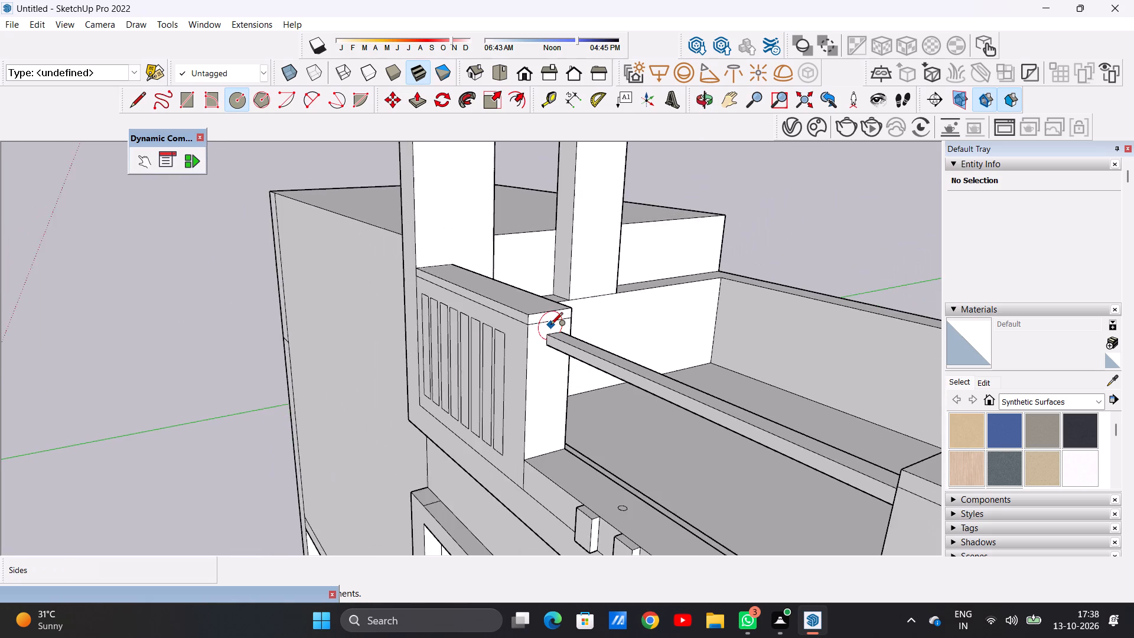
pyautogui.scroll(12, 559, 364)
pyautogui.scroll(-1, 559, 364)
pyautogui.moveTo(559, 365); pyautogui.dragTo(488, 316, button='middle')
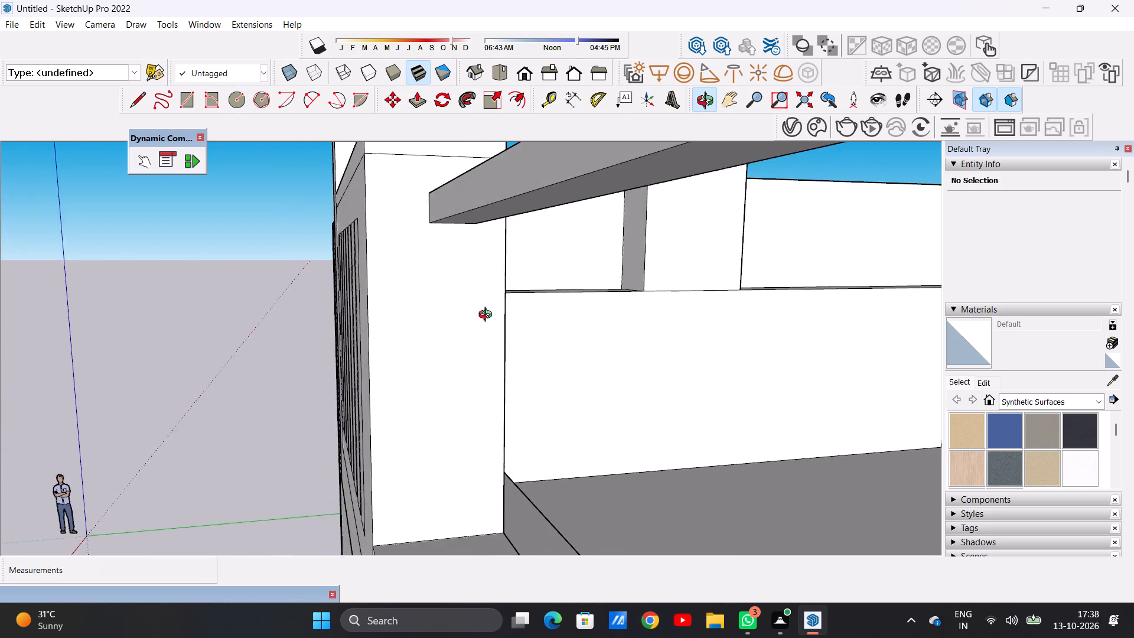
pyautogui.moveTo(488, 316); pyautogui.dragTo(449, 324, button='middle')
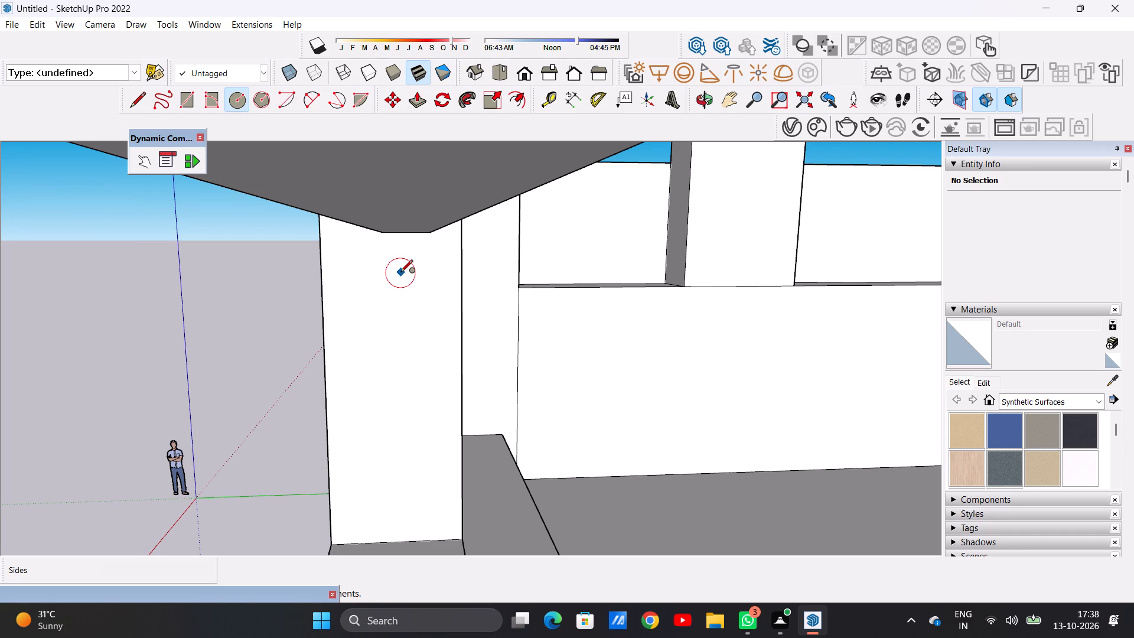
pyautogui.click(400, 273)
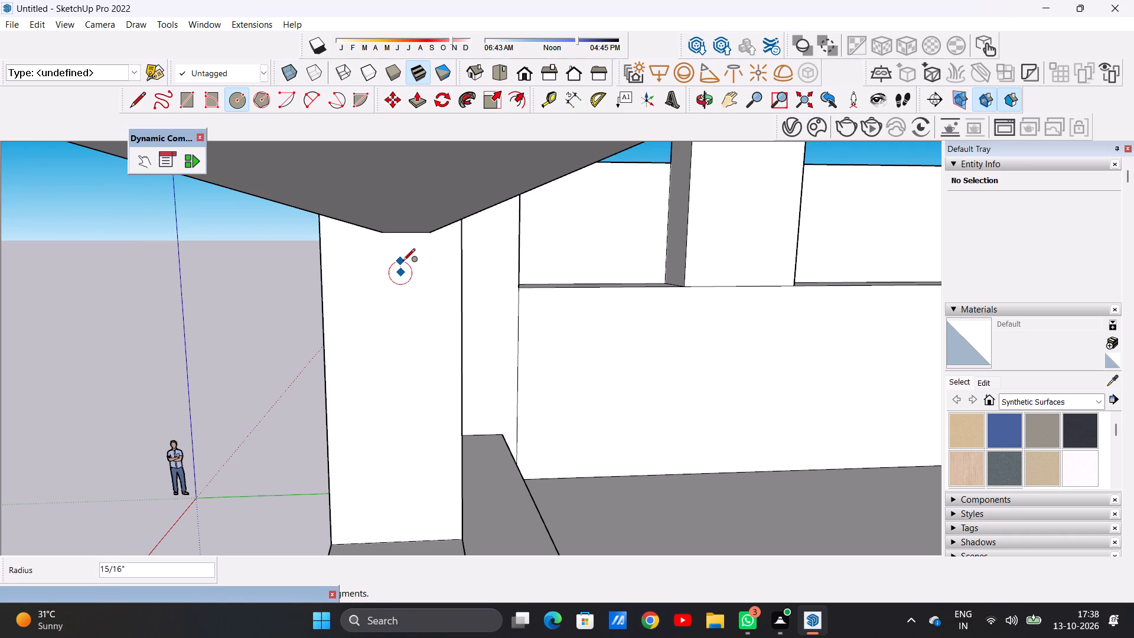
pyautogui.click(403, 262)
pyautogui.press('space')
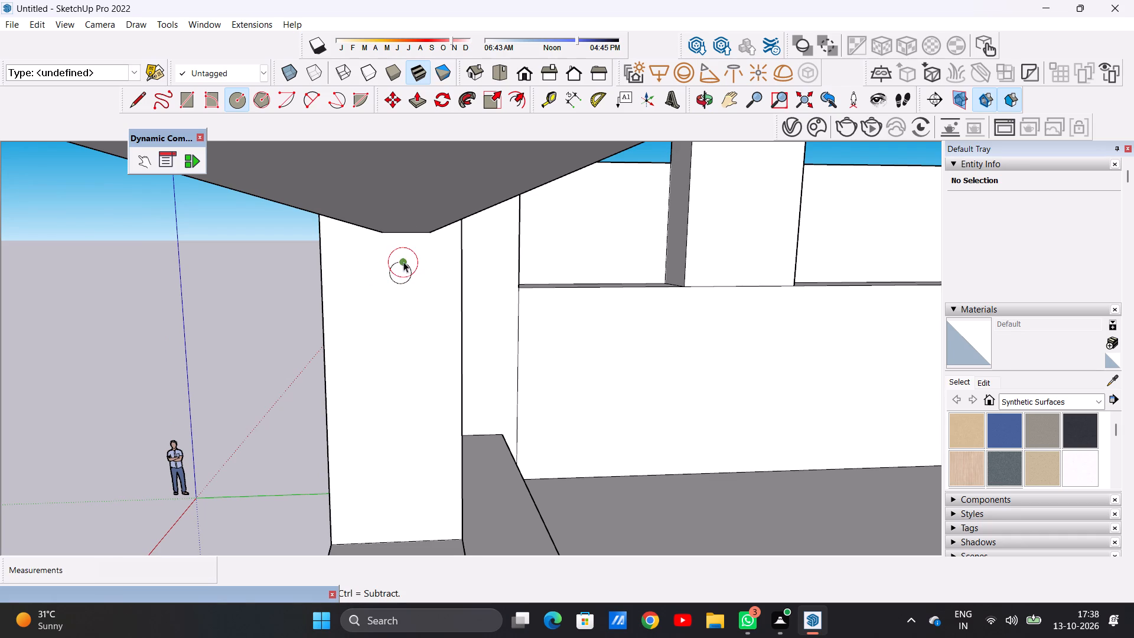
# Examine the house in front view and the circle beneath the rail on the left panel's inner side face.
pyautogui.scroll(-8, 394, 328)
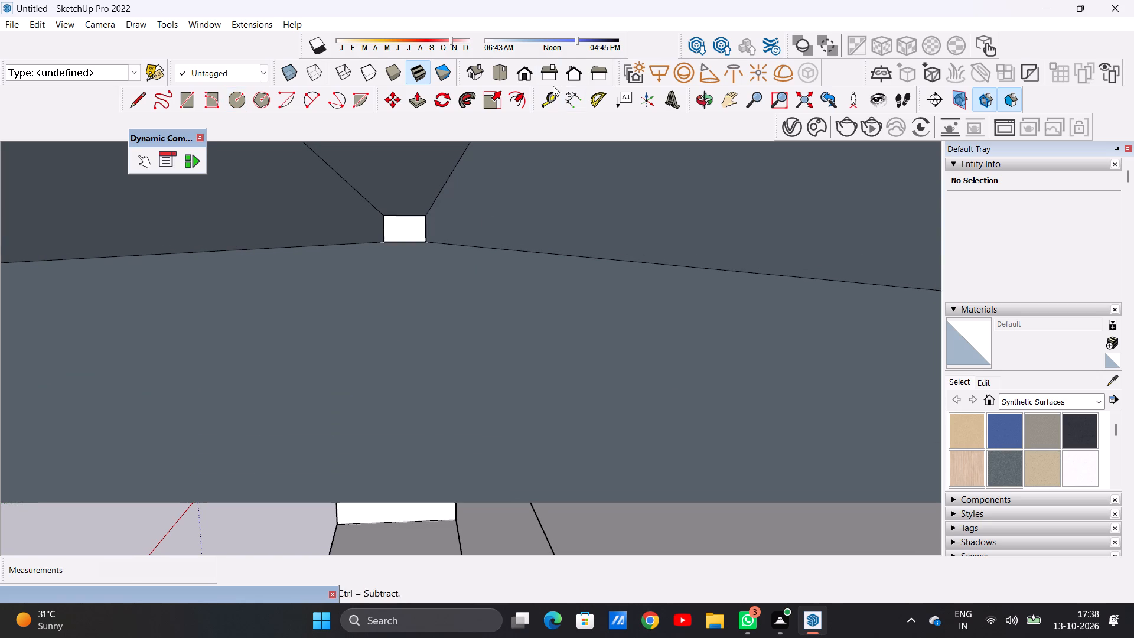
pyautogui.click(529, 80)
pyautogui.scroll(-13, 540, 360)
pyautogui.scroll(1, 520, 337)
pyautogui.scroll(-1, 520, 337)
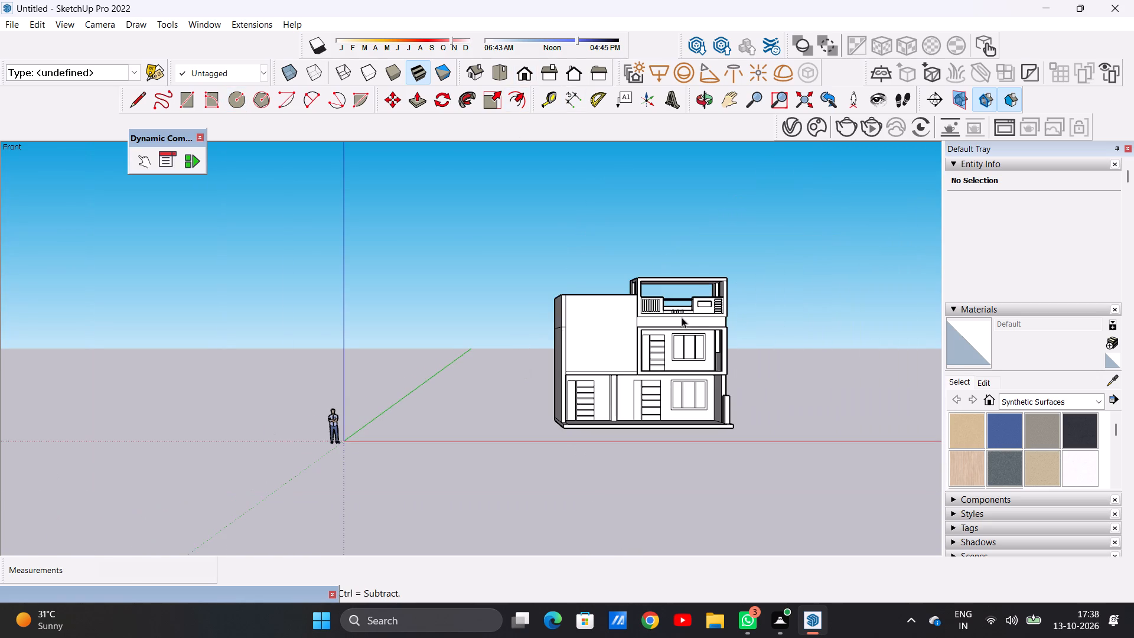
pyautogui.moveTo(691, 317); pyautogui.dragTo(436, 416, button='middle')
pyautogui.scroll(14, 636, 371)
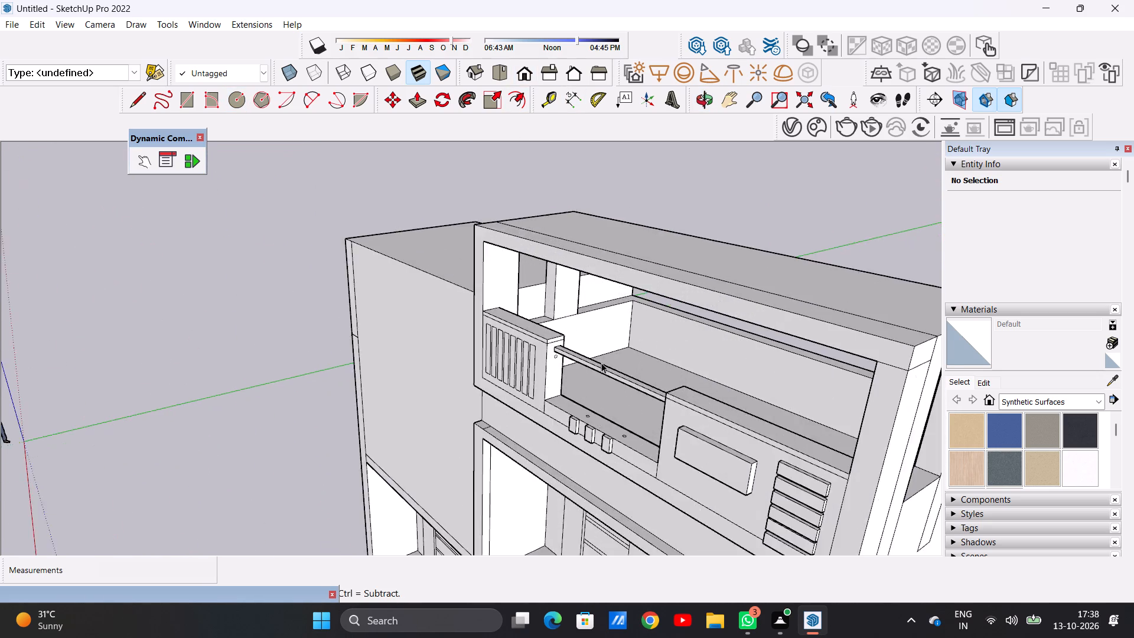
pyautogui.scroll(7, 601, 363)
pyautogui.moveTo(527, 433); pyautogui.dragTo(592, 393, button='middle')
pyautogui.scroll(4, 564, 358)
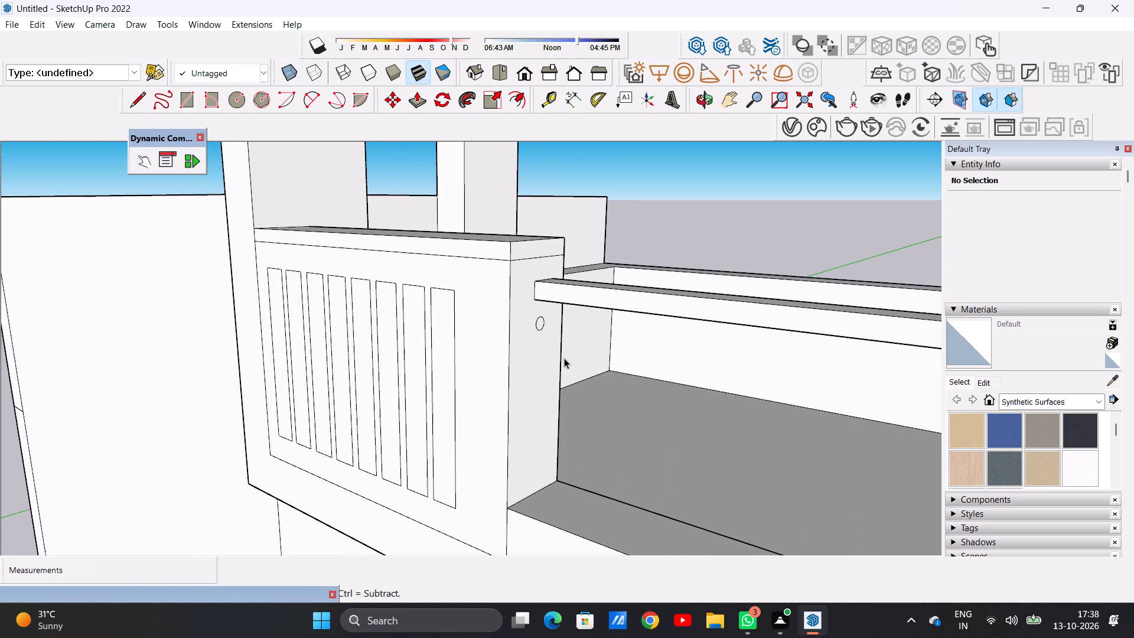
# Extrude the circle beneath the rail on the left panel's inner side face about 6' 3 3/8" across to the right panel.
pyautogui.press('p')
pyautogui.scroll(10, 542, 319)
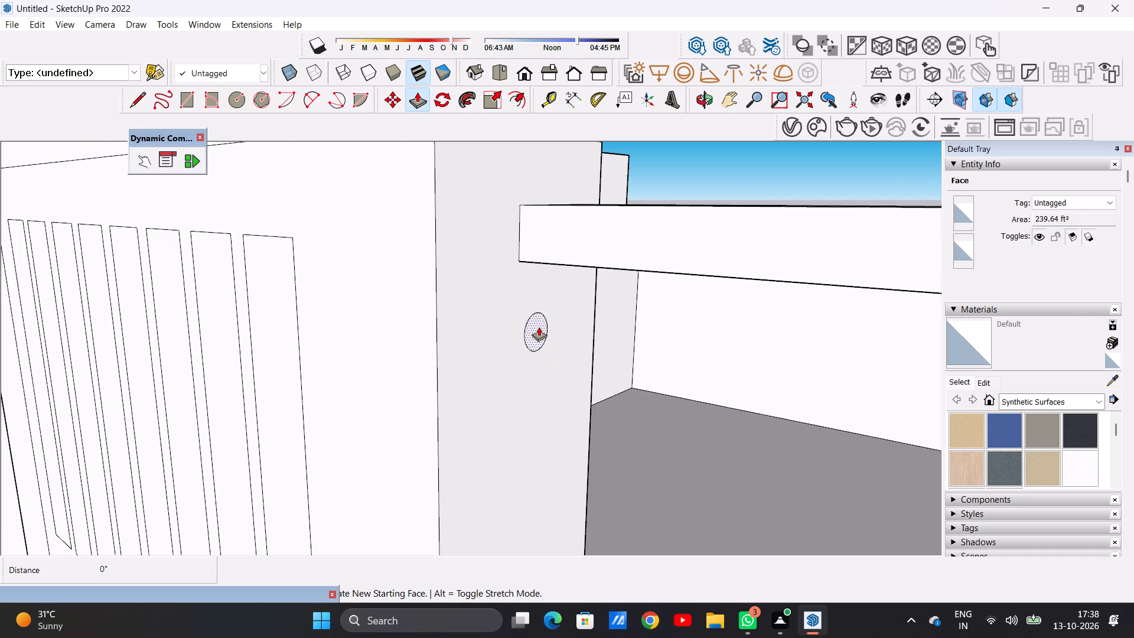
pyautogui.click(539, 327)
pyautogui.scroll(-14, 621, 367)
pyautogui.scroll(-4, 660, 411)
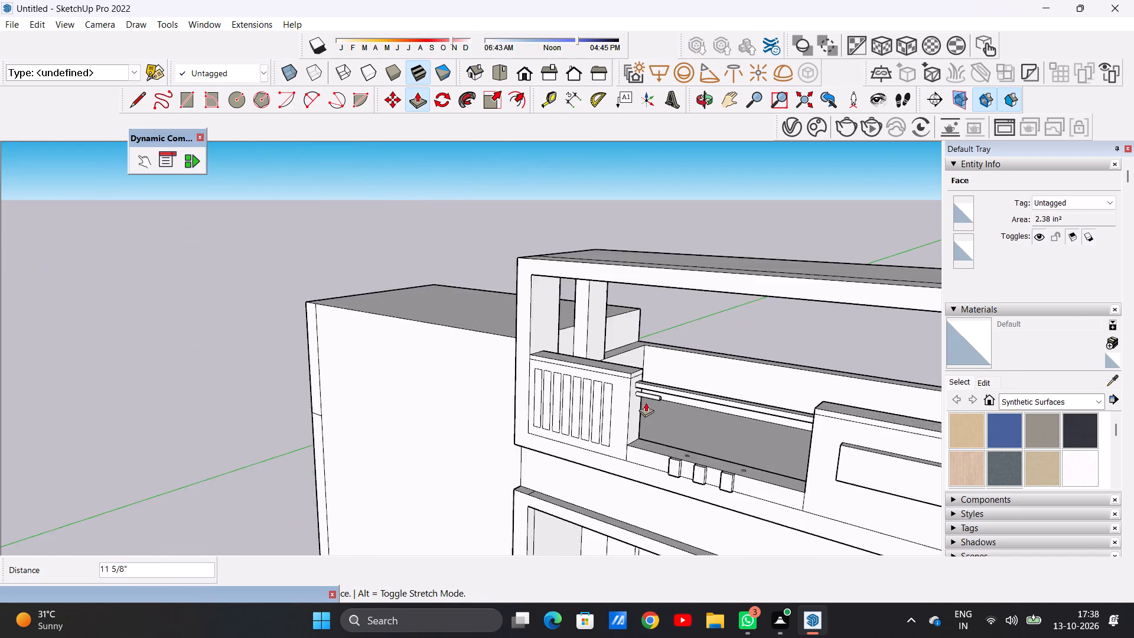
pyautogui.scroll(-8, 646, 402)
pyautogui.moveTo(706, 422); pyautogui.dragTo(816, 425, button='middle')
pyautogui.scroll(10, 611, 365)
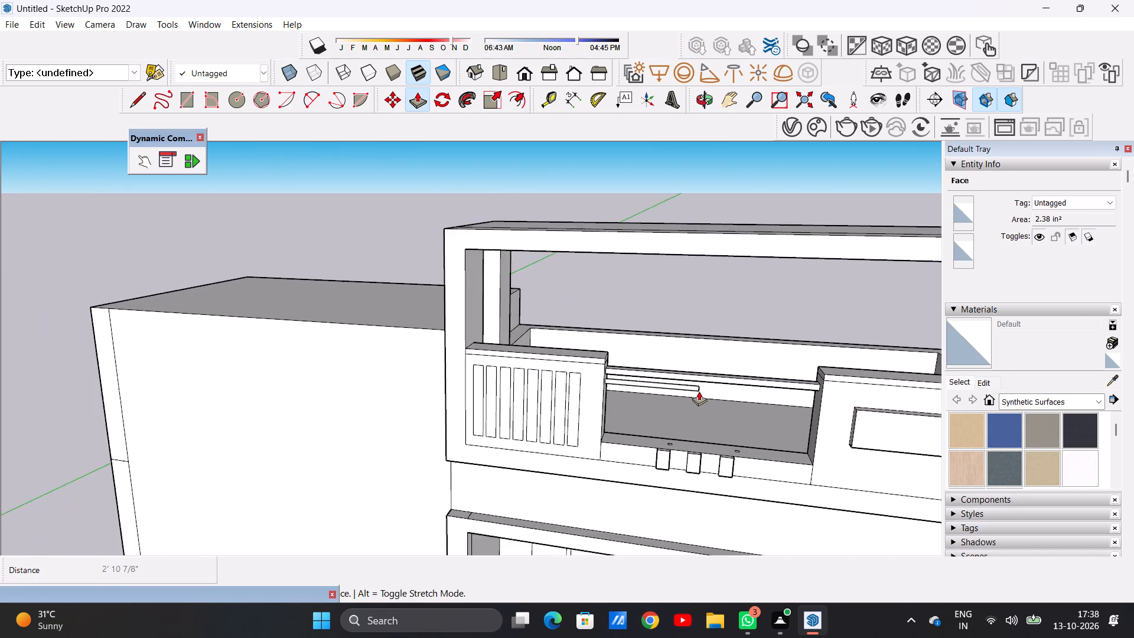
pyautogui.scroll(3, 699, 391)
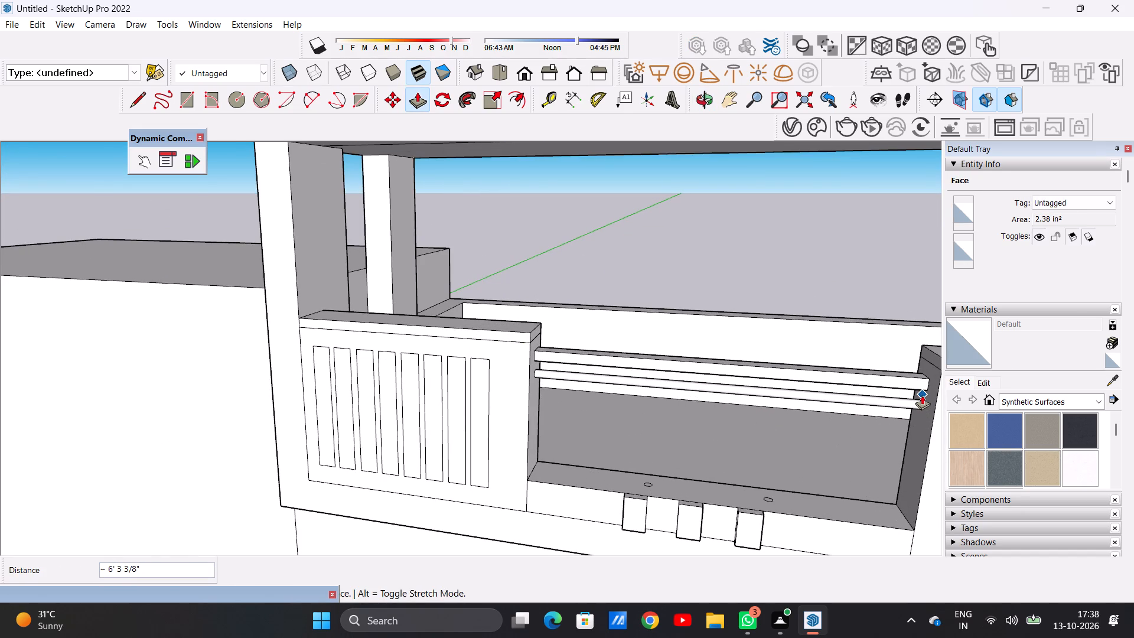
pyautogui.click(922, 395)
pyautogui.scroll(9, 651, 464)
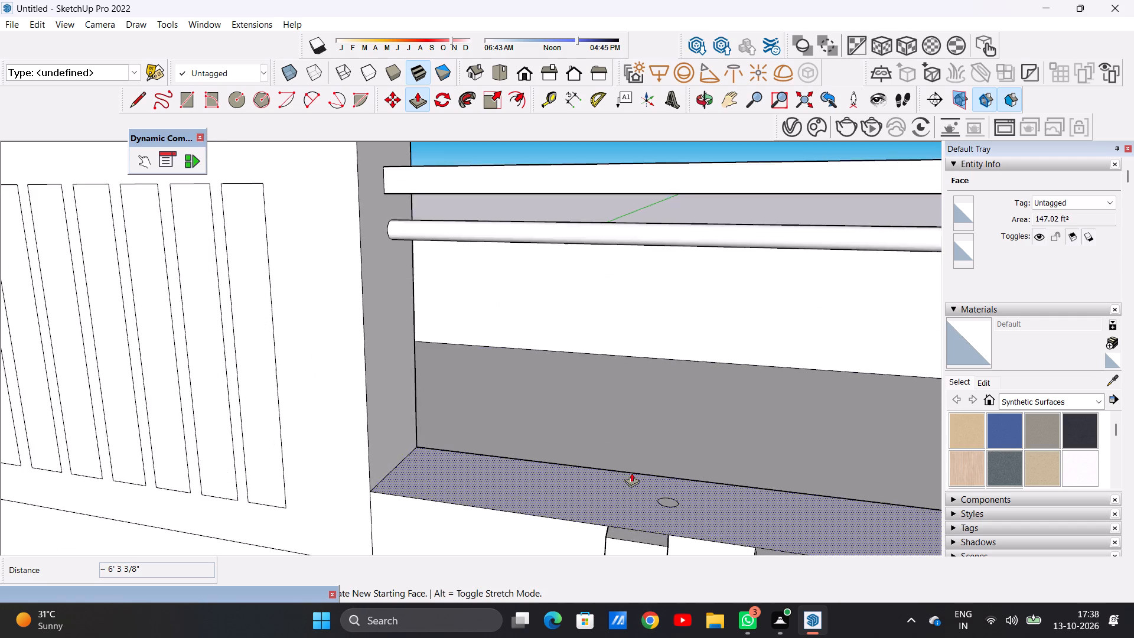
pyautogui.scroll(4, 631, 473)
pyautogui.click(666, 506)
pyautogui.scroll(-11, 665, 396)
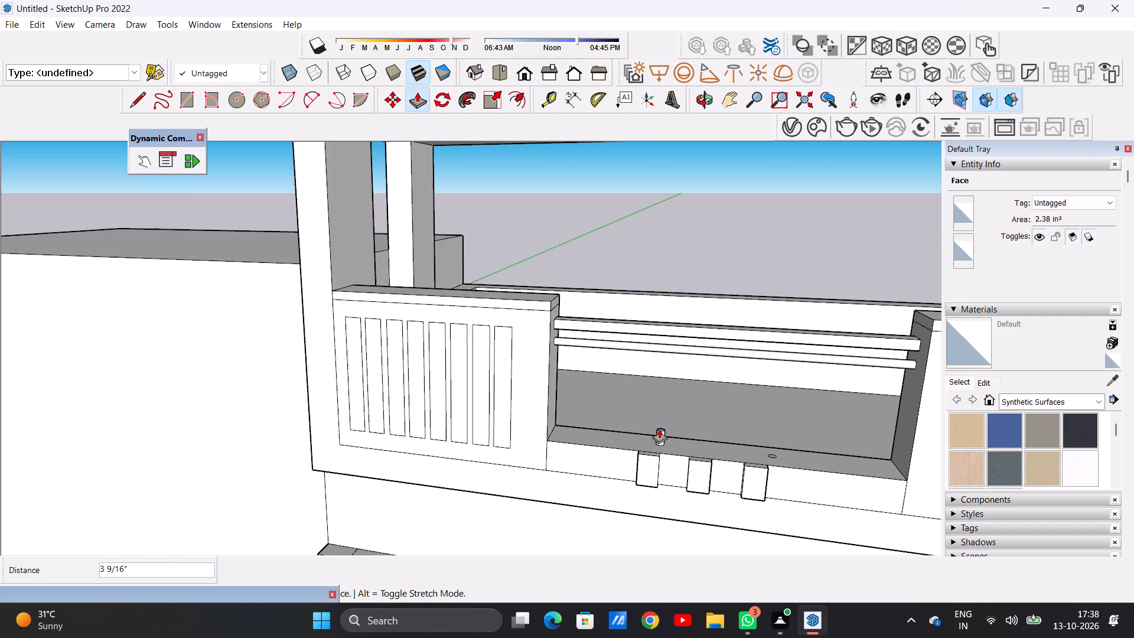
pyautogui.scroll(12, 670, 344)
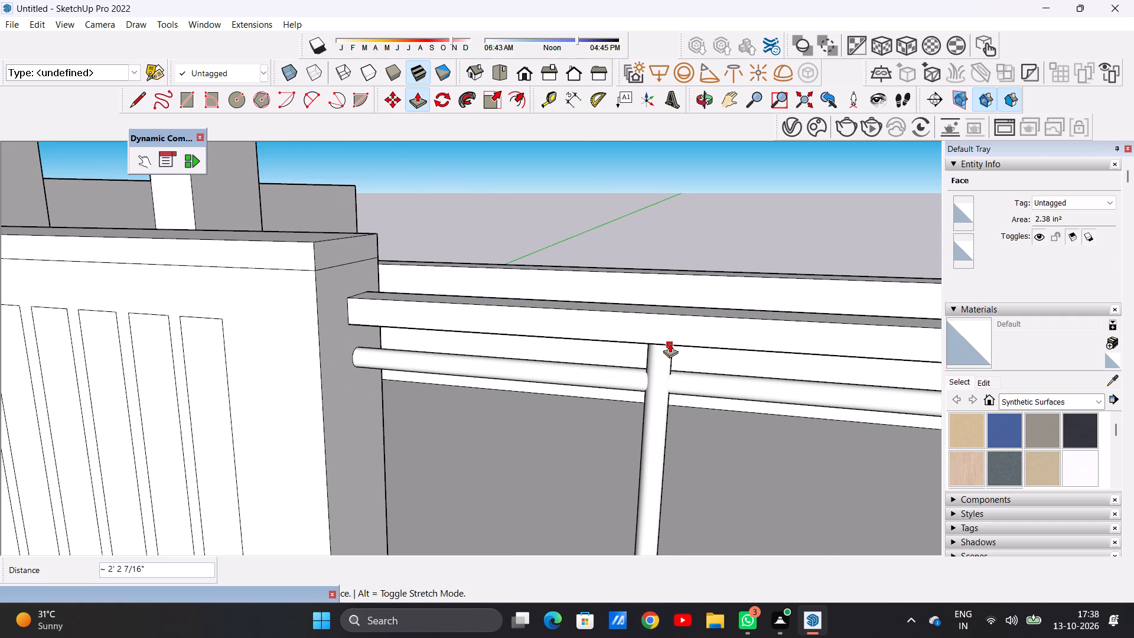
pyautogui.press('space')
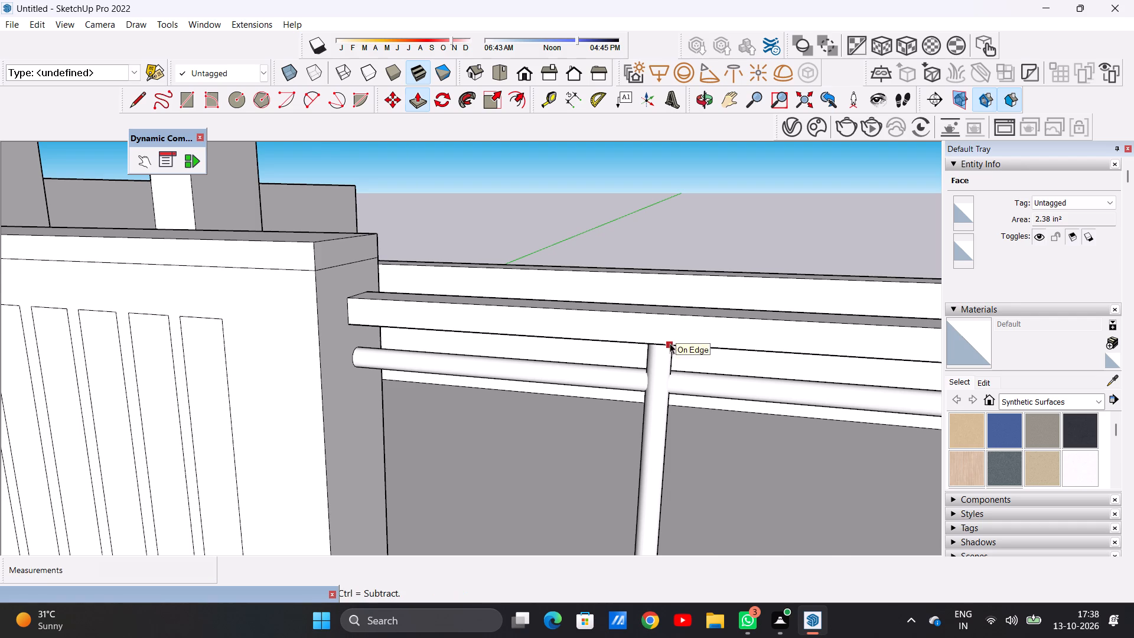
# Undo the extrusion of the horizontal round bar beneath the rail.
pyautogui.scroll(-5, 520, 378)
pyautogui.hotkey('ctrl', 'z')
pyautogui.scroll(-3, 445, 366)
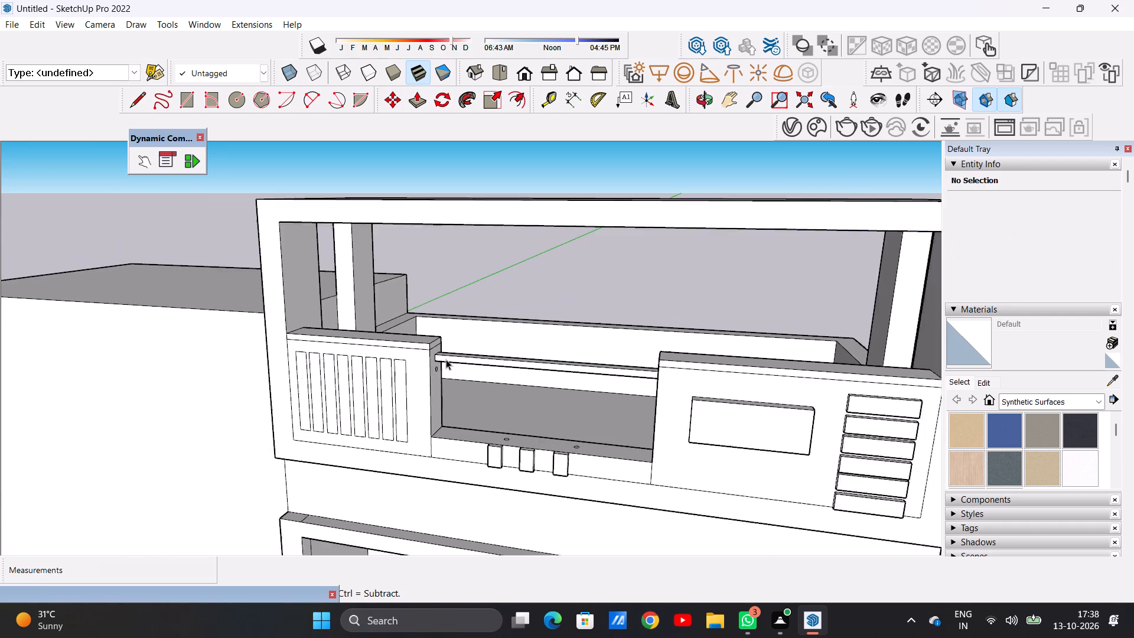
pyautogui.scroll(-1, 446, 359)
# Copy the circle with its face about 1' 8 9/16" straight down the left panel's inner side face, near the panel's foot.
pyautogui.moveTo(495, 365); pyautogui.dragTo(327, 334, button='middle')
pyautogui.scroll(4, 455, 381)
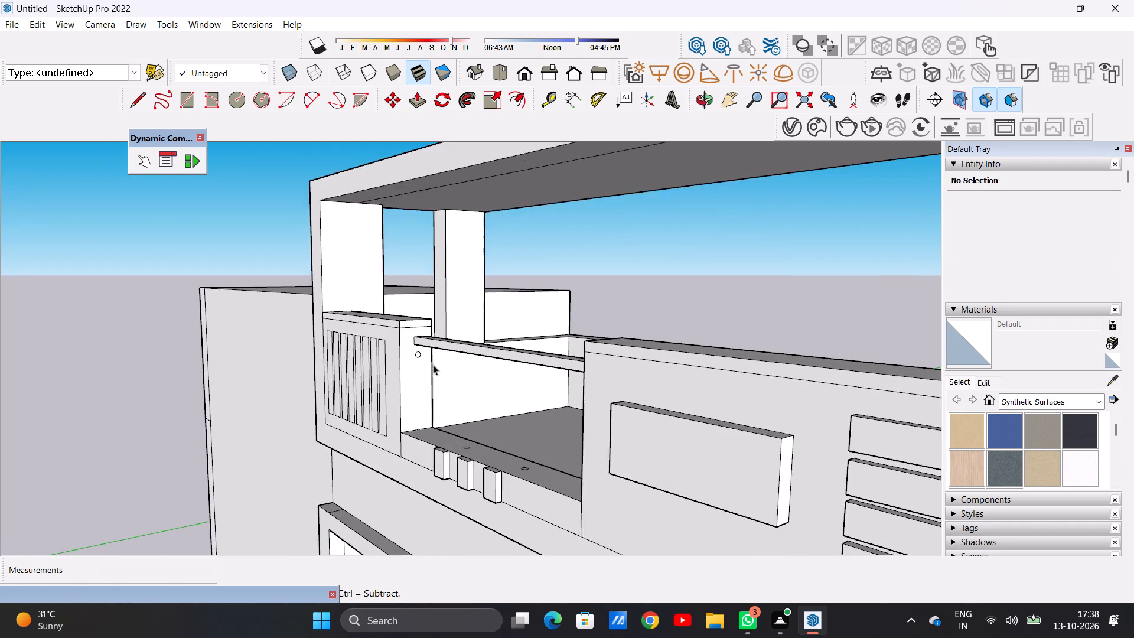
pyautogui.scroll(5, 433, 364)
pyautogui.scroll(-2, 412, 363)
pyautogui.scroll(11, 411, 363)
pyautogui.doubleClick(397, 323)
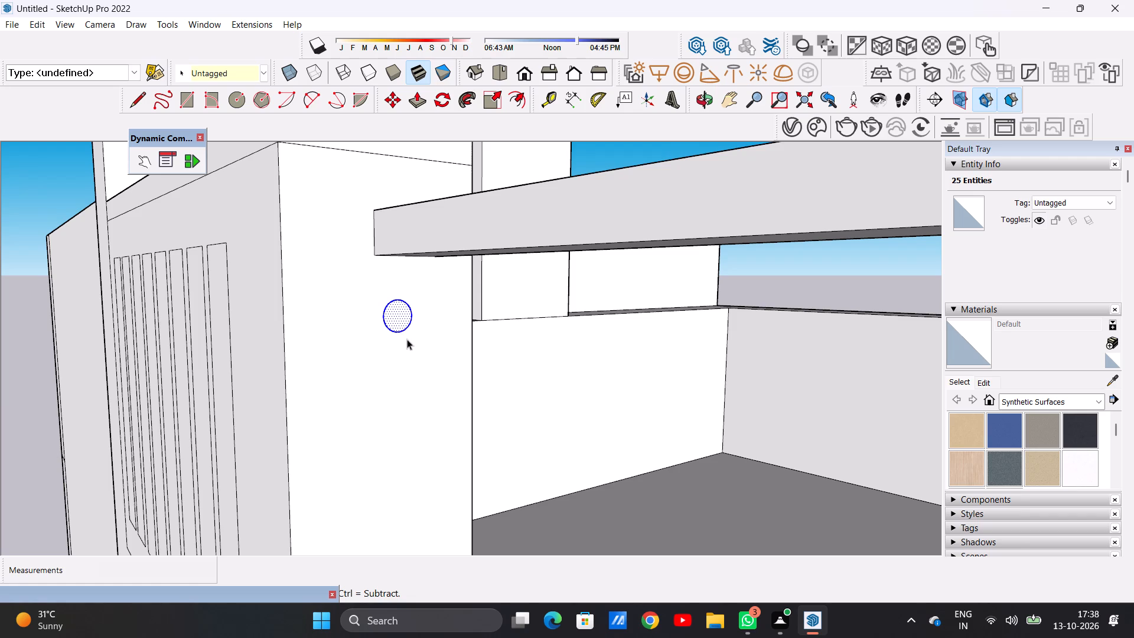
pyautogui.press('m')
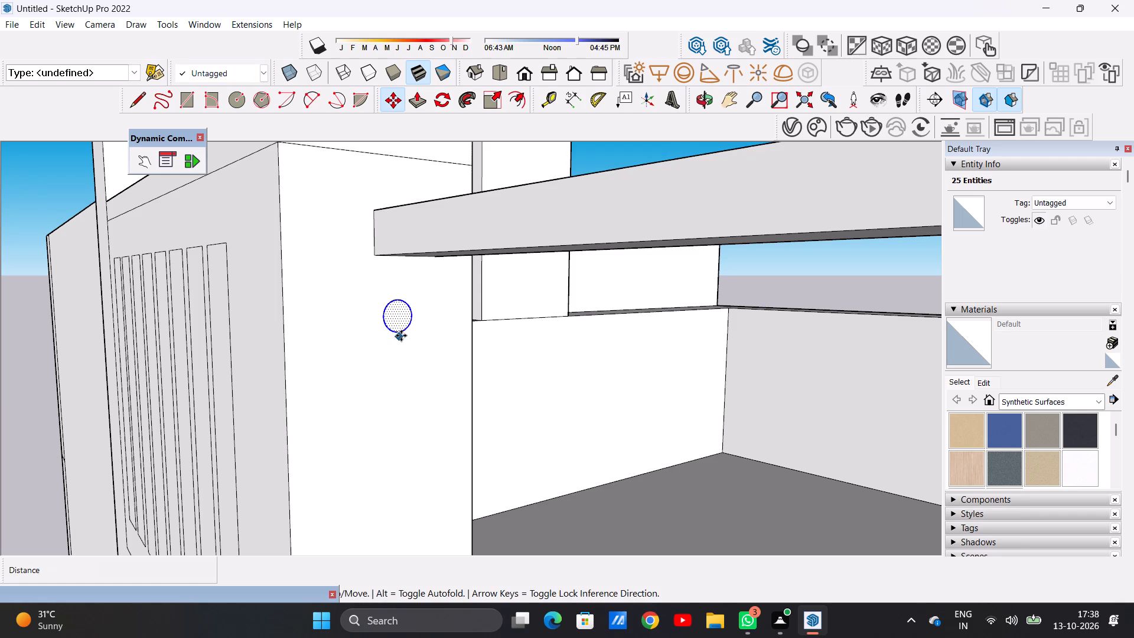
pyautogui.click(402, 336)
pyautogui.scroll(-2, 400, 373)
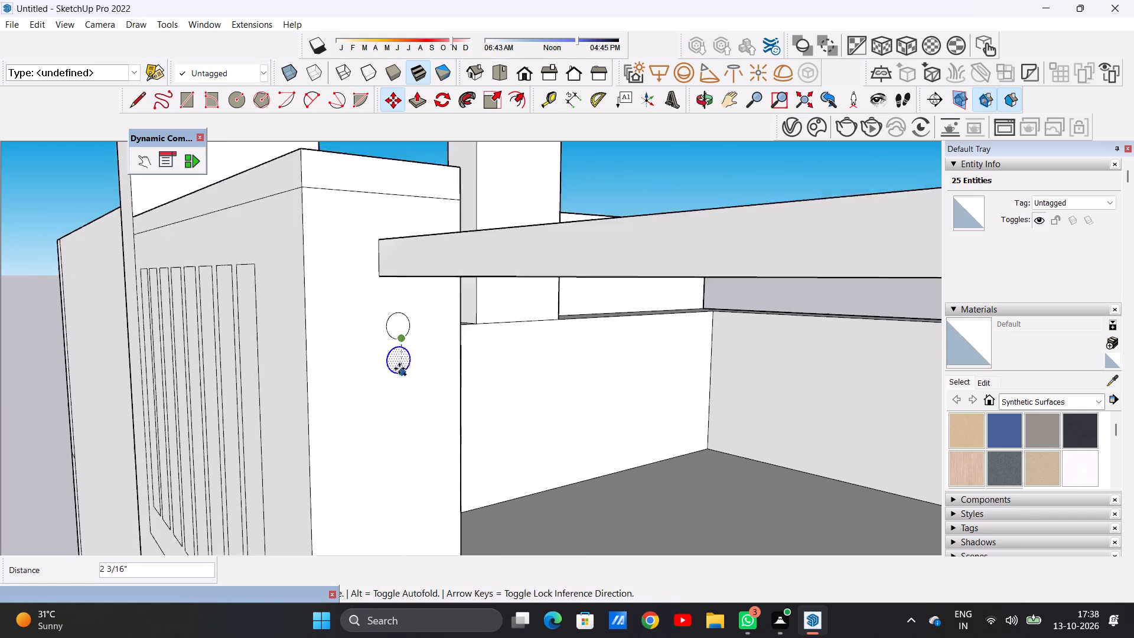
pyautogui.scroll(-12, 399, 369)
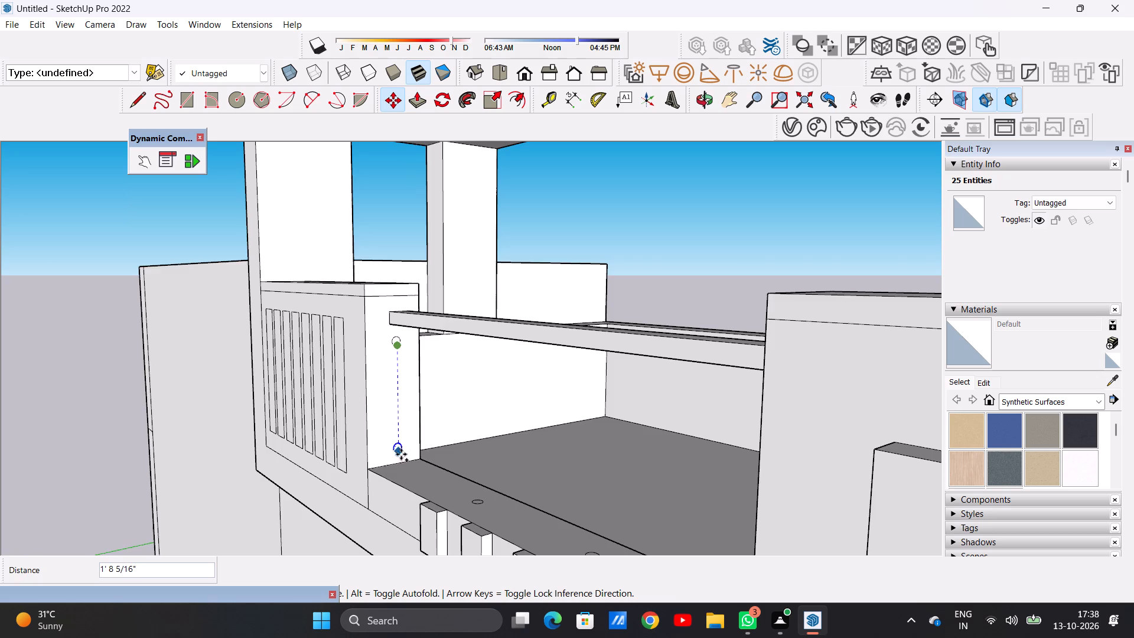
pyautogui.scroll(7, 401, 454)
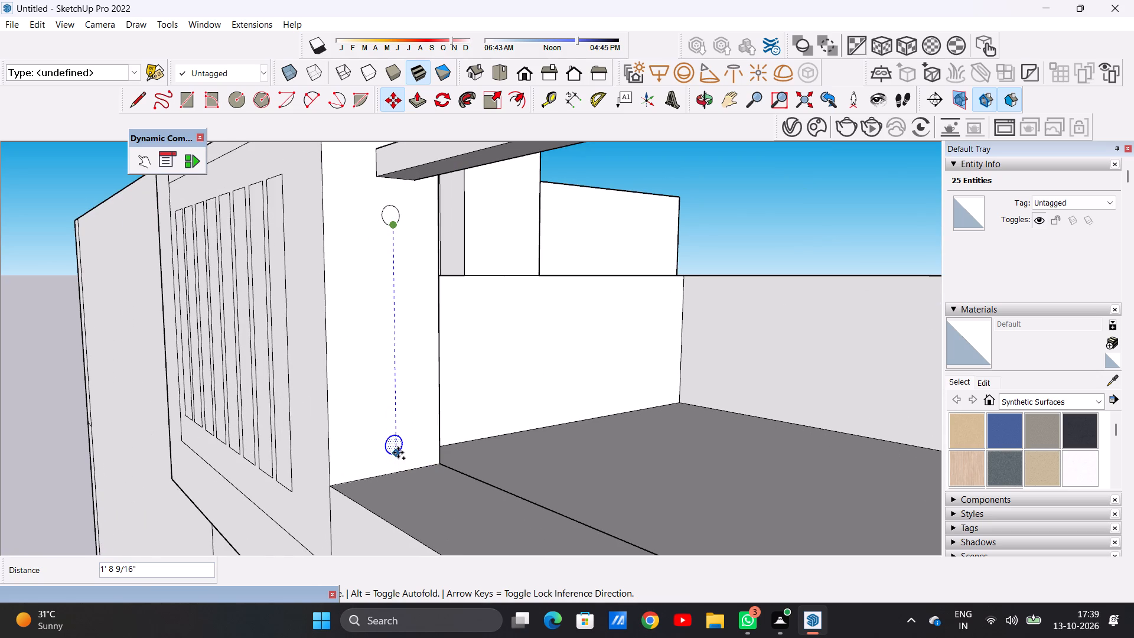
pyautogui.click(398, 453)
# Copy the circle four more times between the top and bottom ones, spacing the vertical column of circles roughly evenly.
pyautogui.click(398, 453)
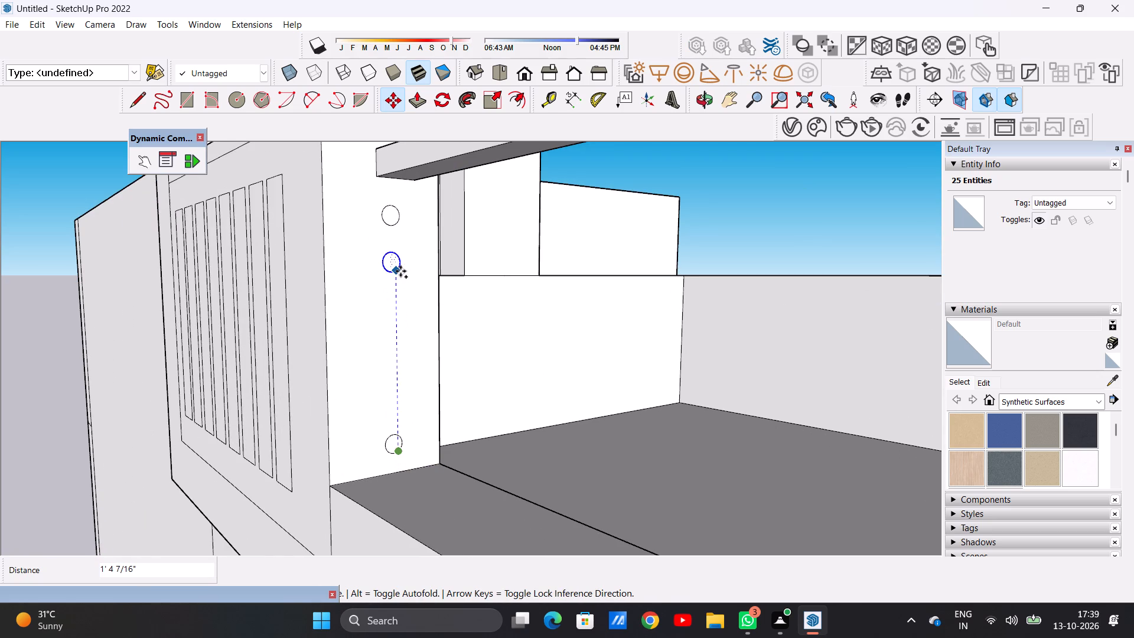
pyautogui.click(400, 271)
pyautogui.click(400, 271)
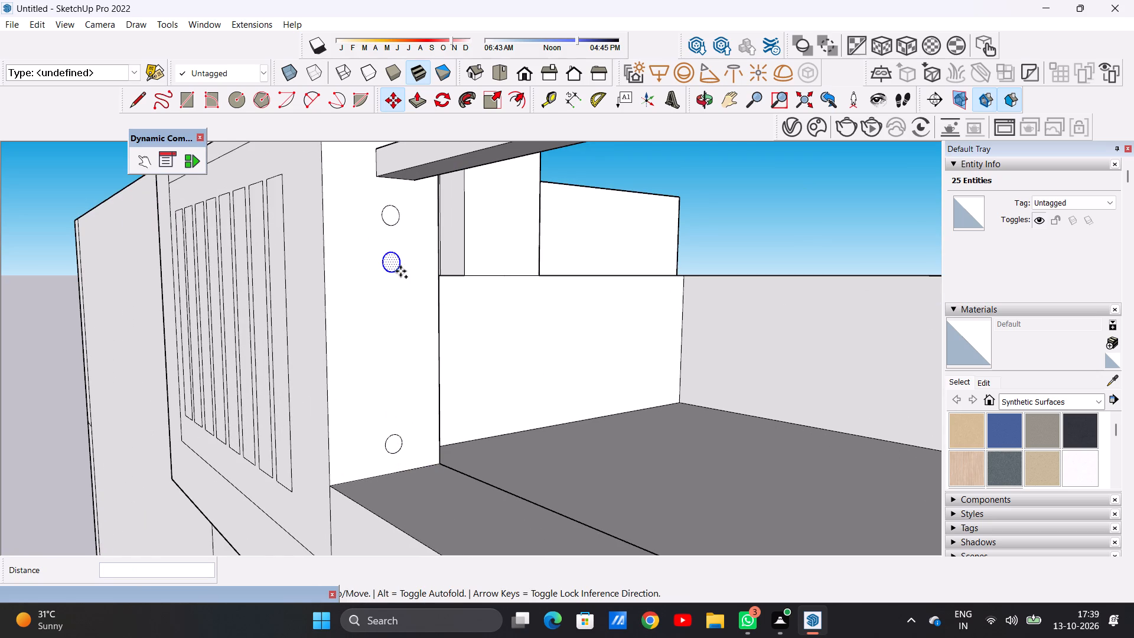
pyautogui.click(396, 405)
pyautogui.click(396, 405)
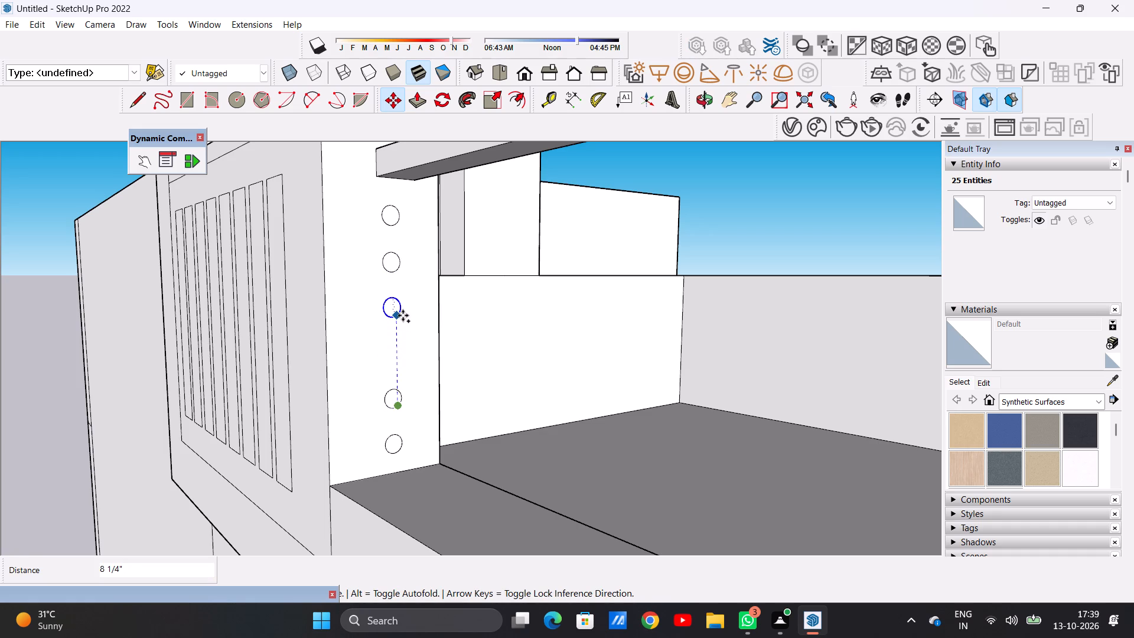
pyautogui.click(403, 313)
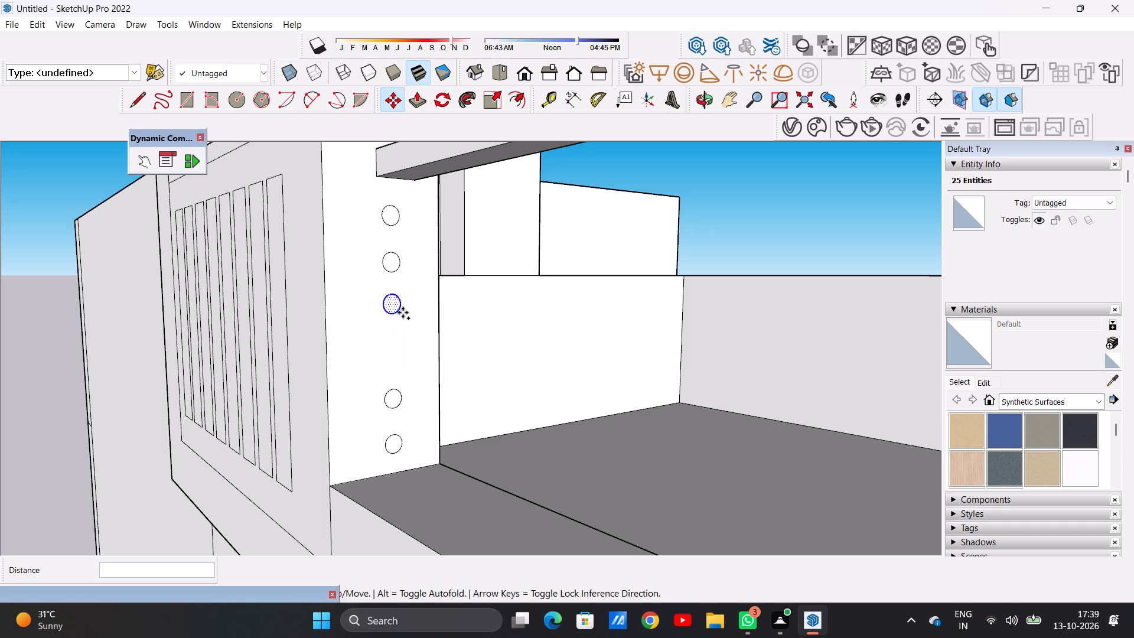
pyautogui.click(403, 313)
pyautogui.click(396, 360)
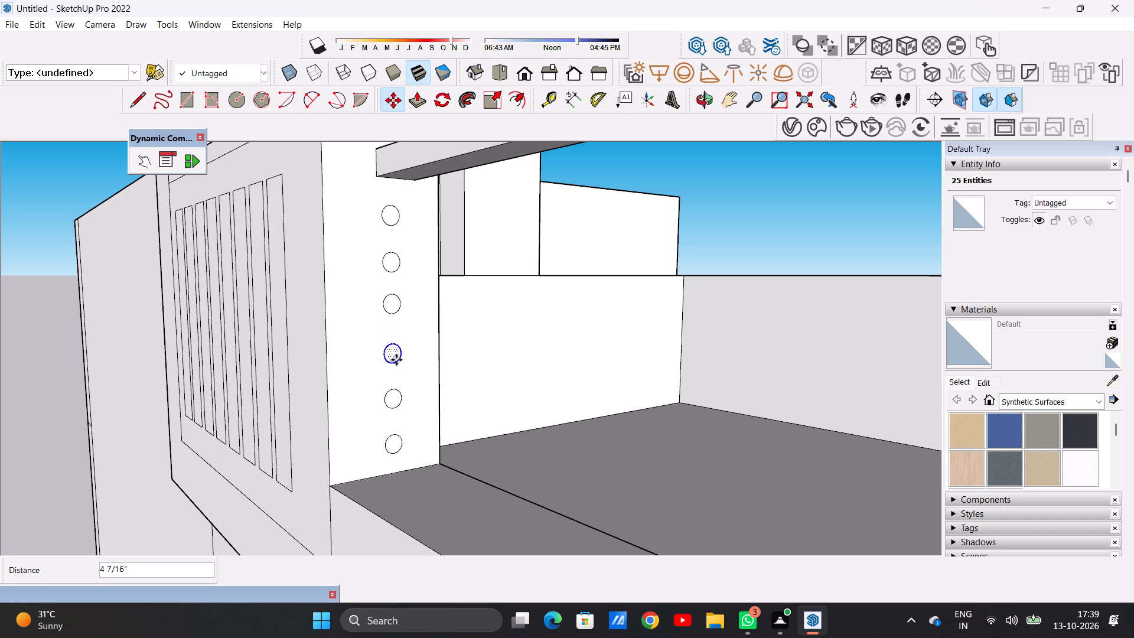
pyautogui.press('space')
pyautogui.click(742, 181)
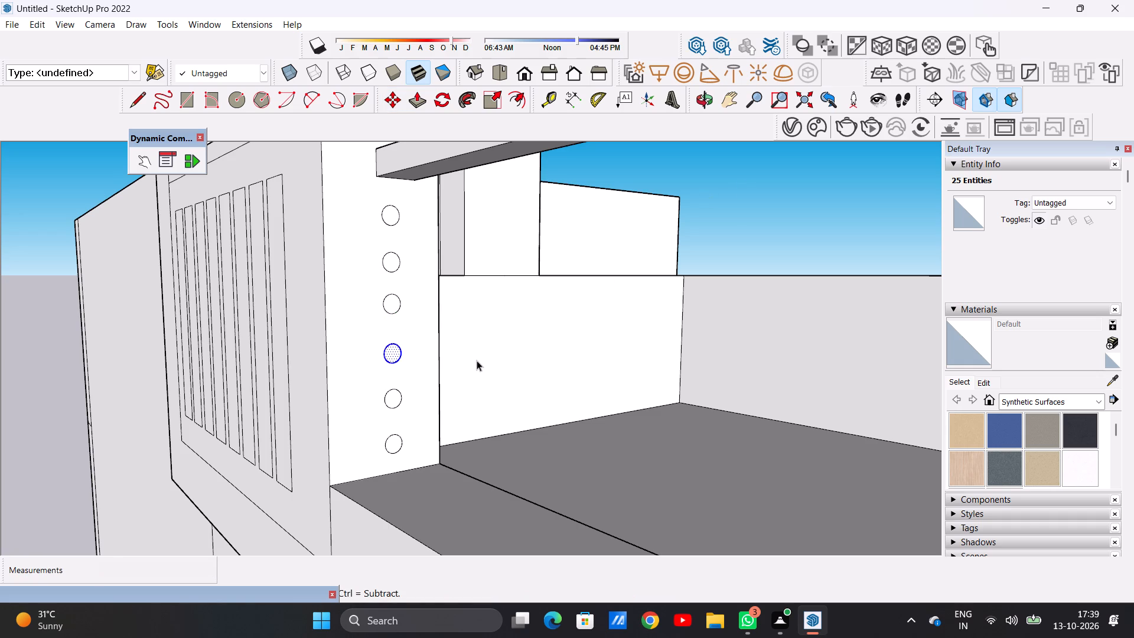
# Extrude the circle nearer the right panel on the low front section's top face about 2' 2 7/16" up to the rail's underside.
pyautogui.scroll(-6, 477, 362)
pyautogui.moveTo(458, 386); pyautogui.dragTo(506, 417, button='middle')
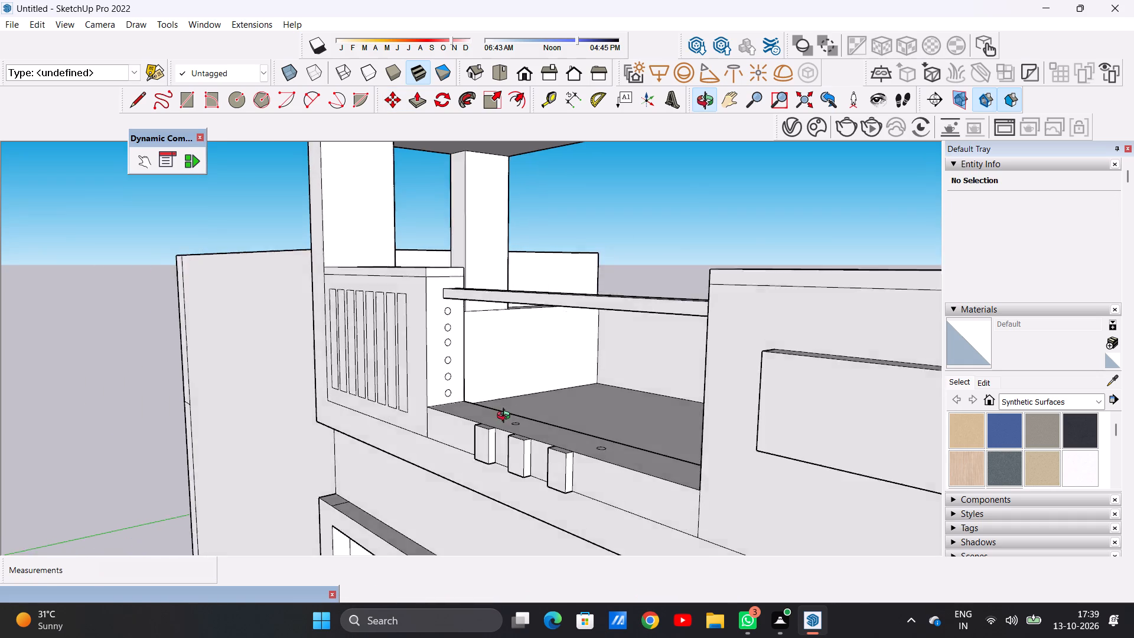
pyautogui.moveTo(506, 417); pyautogui.dragTo(623, 471, button='middle')
pyautogui.scroll(6, 674, 446)
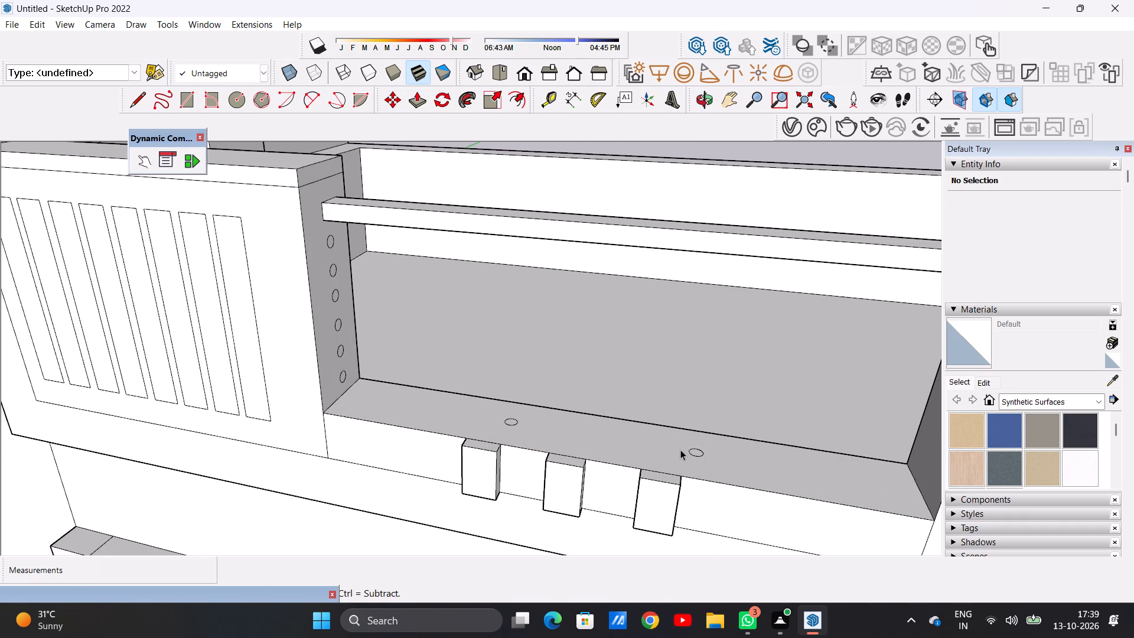
pyautogui.scroll(9, 698, 452)
pyautogui.press('p')
pyautogui.scroll(5, 698, 452)
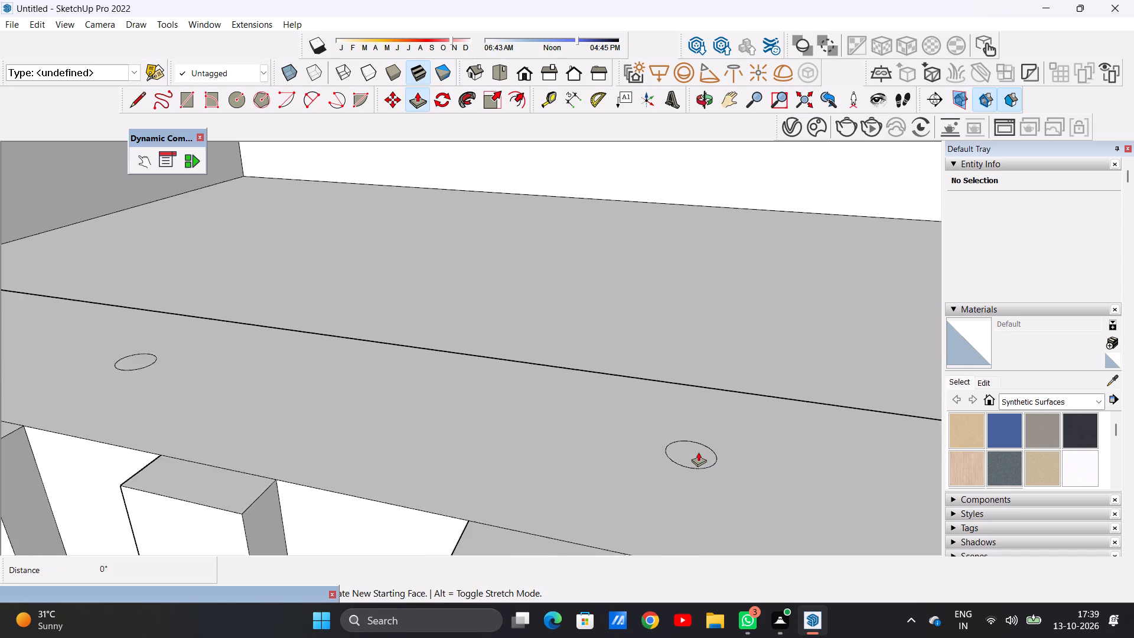
pyautogui.scroll(-1, 698, 452)
pyautogui.scroll(1, 698, 452)
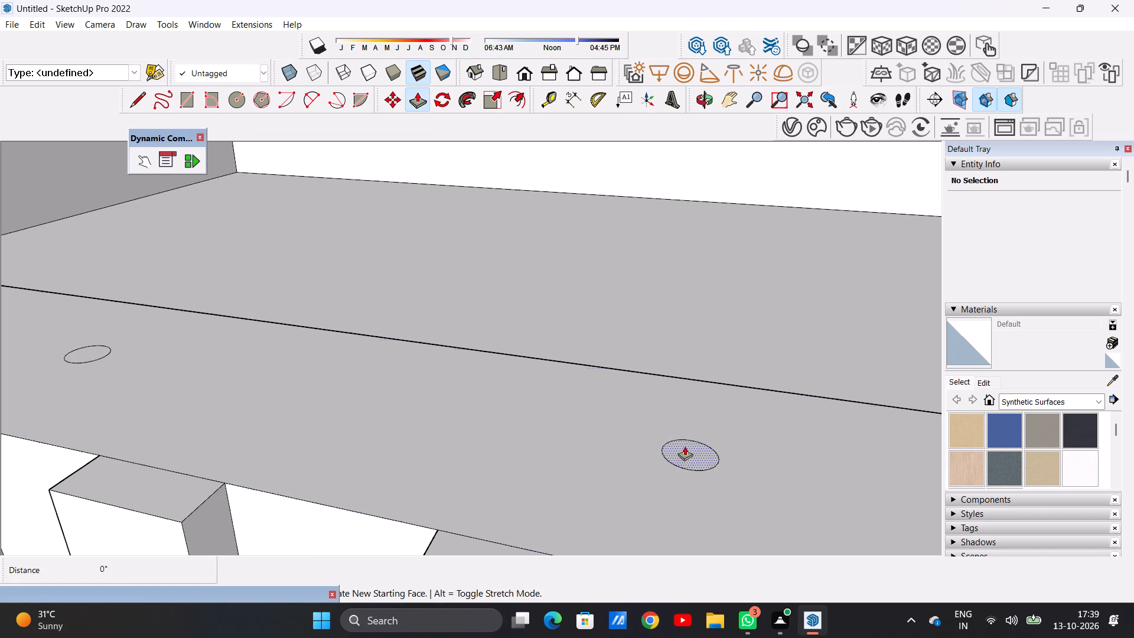
pyautogui.click(692, 455)
pyautogui.scroll(-17, 690, 398)
pyautogui.moveTo(713, 351); pyautogui.dragTo(729, 257, button='middle')
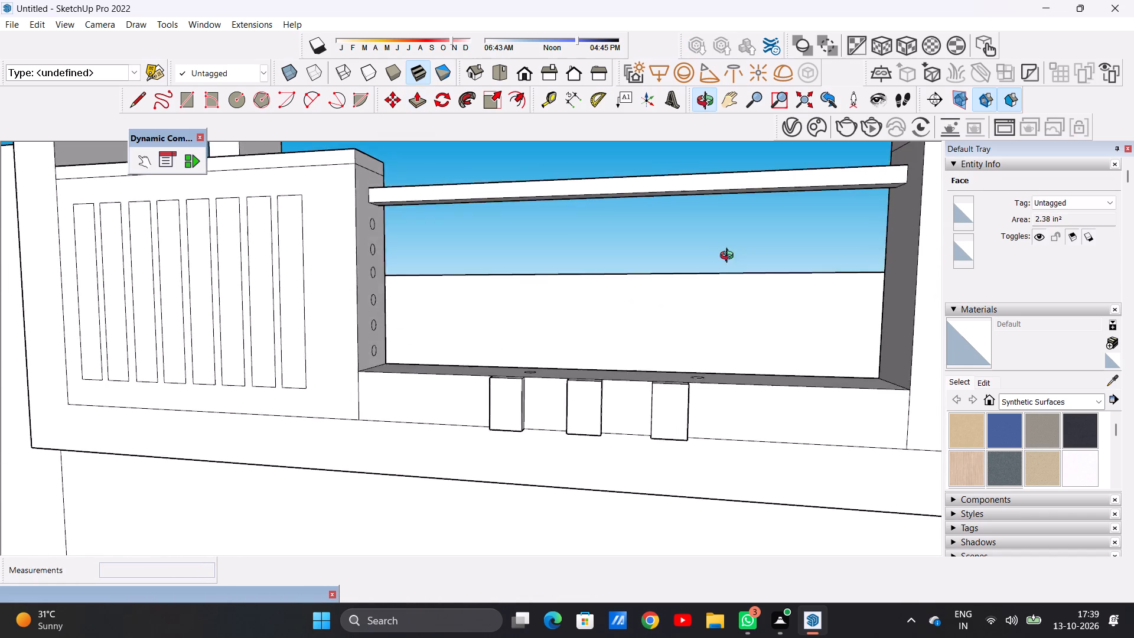
pyautogui.moveTo(729, 257); pyautogui.dragTo(727, 255, button='middle')
pyautogui.scroll(7, 713, 227)
pyautogui.scroll(-8, 692, 318)
pyautogui.moveTo(673, 347); pyautogui.dragTo(723, 328, button='middle')
pyautogui.scroll(10, 700, 293)
pyautogui.scroll(-4, 680, 292)
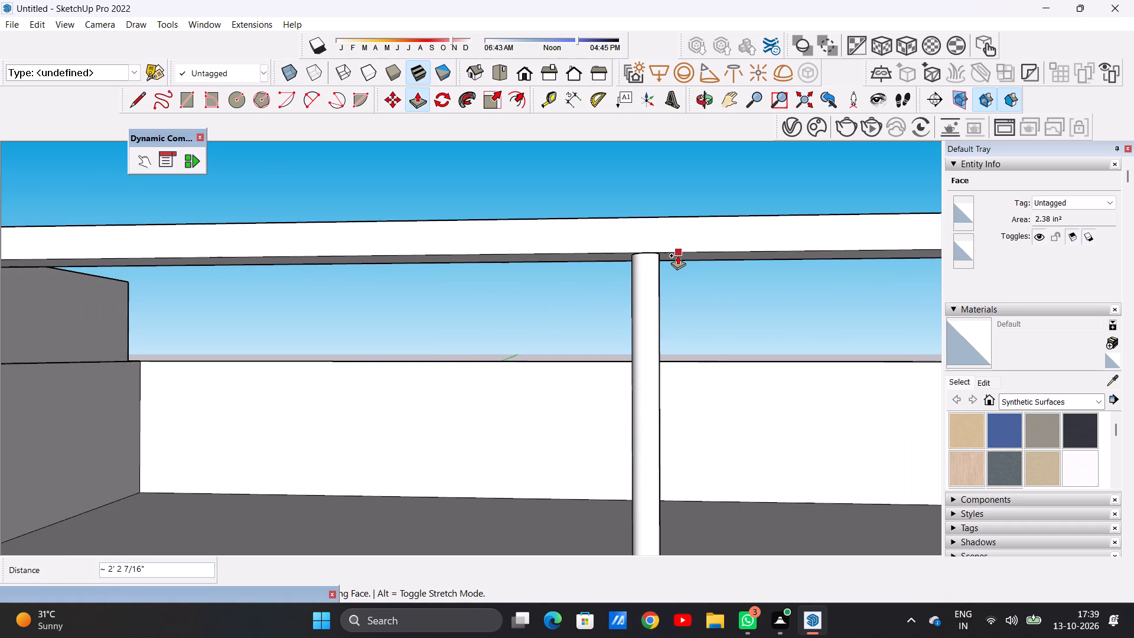
pyautogui.click(677, 255)
# Extrude the circle nearer the slatted left panel about 2' 2 7/16" up to the rail's underside as a second vertical bar.
pyautogui.scroll(-8, 612, 427)
pyautogui.moveTo(603, 464); pyautogui.dragTo(508, 557, button='middle')
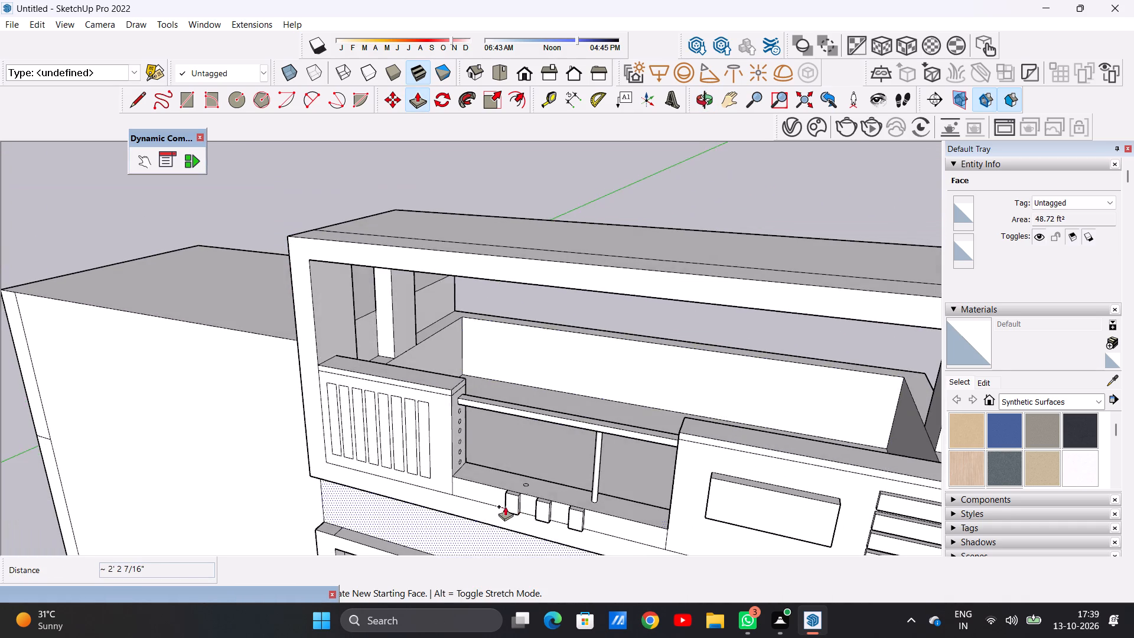
pyautogui.scroll(16, 519, 455)
pyautogui.scroll(-9, 548, 512)
pyautogui.scroll(1, 556, 510)
pyautogui.scroll(-1, 556, 510)
pyautogui.scroll(2, 556, 510)
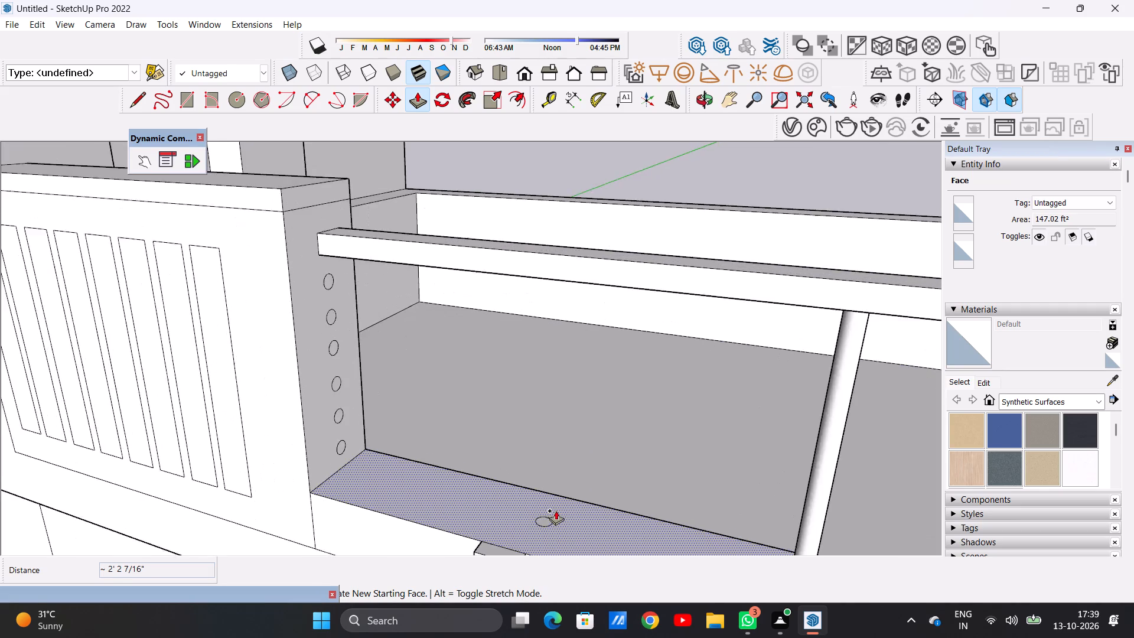
pyautogui.scroll(3, 556, 510)
pyautogui.scroll(-2, 544, 535)
pyautogui.scroll(13, 544, 535)
pyautogui.click(542, 489)
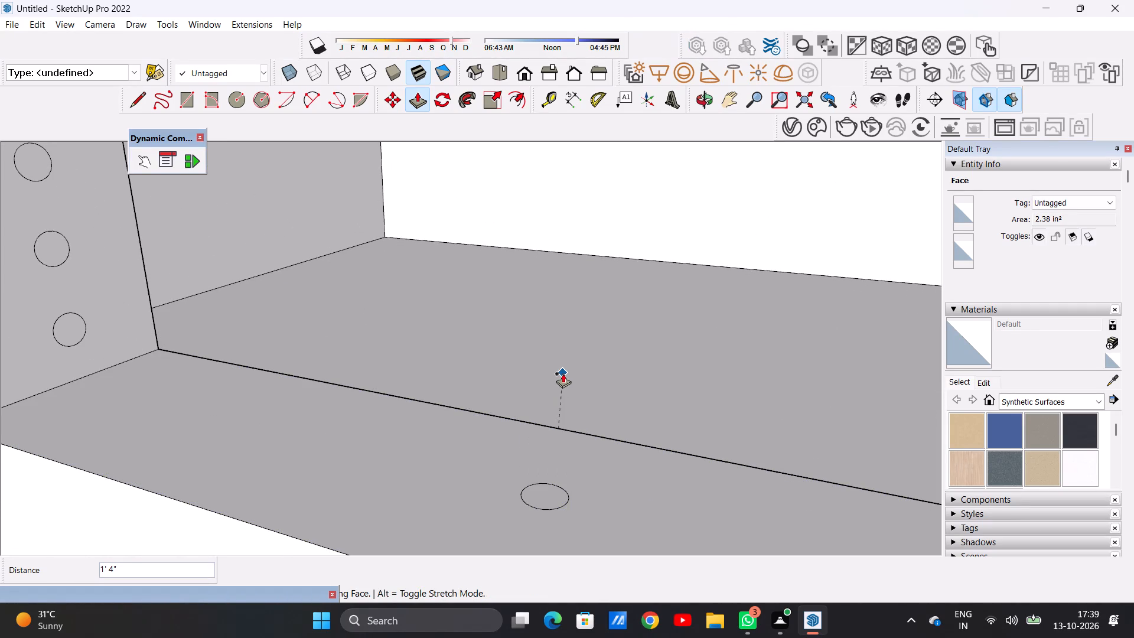
pyautogui.scroll(-11, 559, 389)
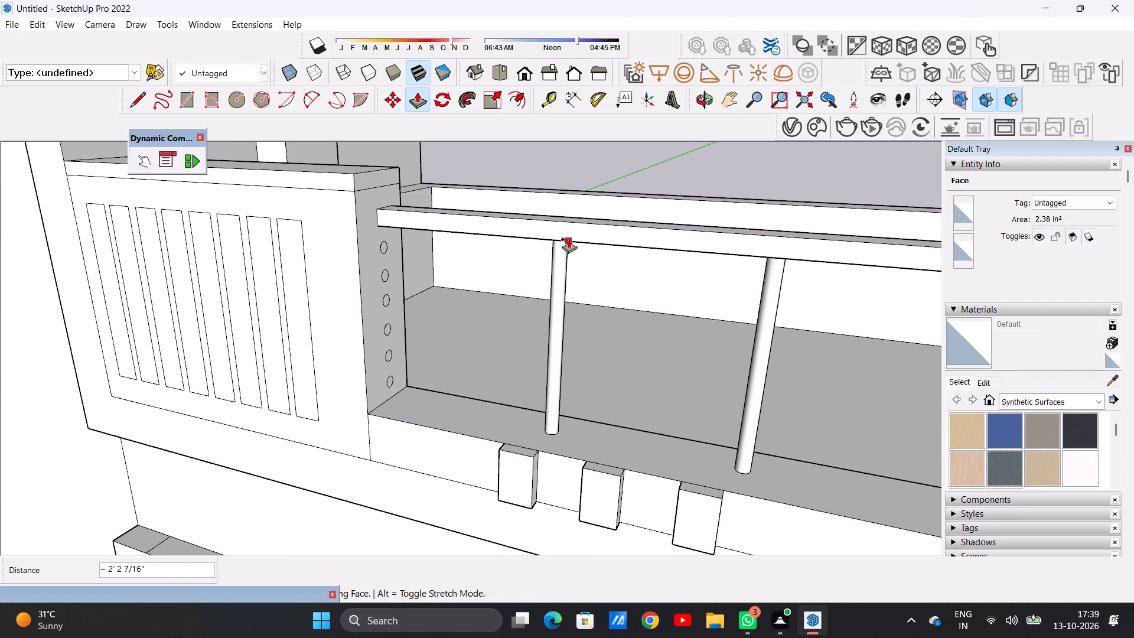
pyautogui.click(570, 240)
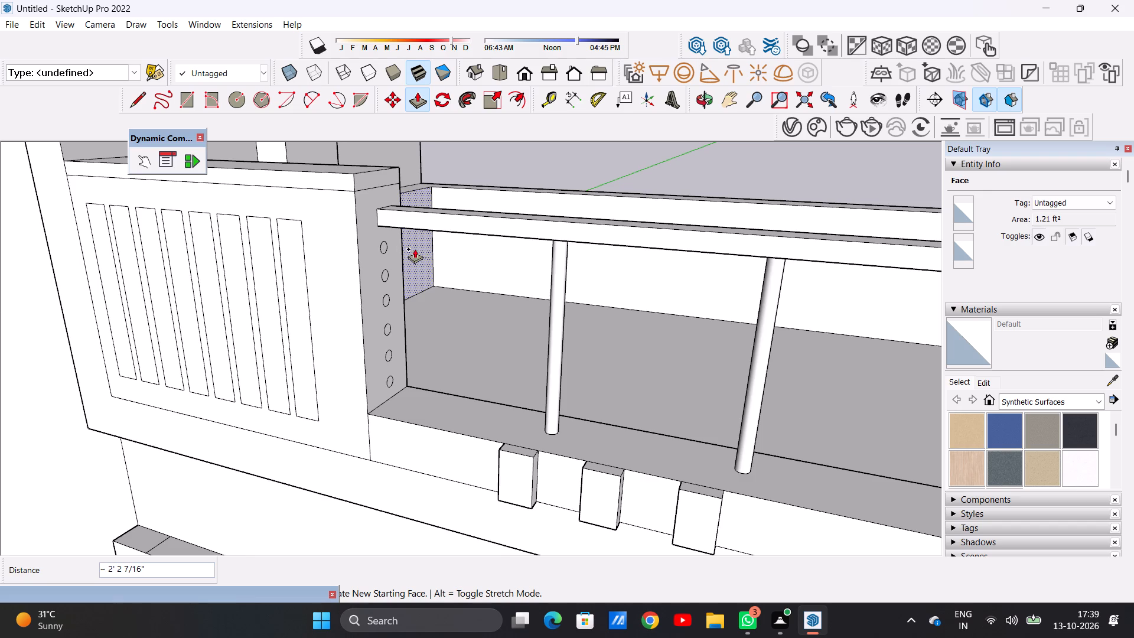
# Extrude the topmost circle on the slatted panel's inner side face about 6' 3 3/8" across the gap to the opposite panel.
pyautogui.scroll(10, 400, 249)
pyautogui.click(369, 237)
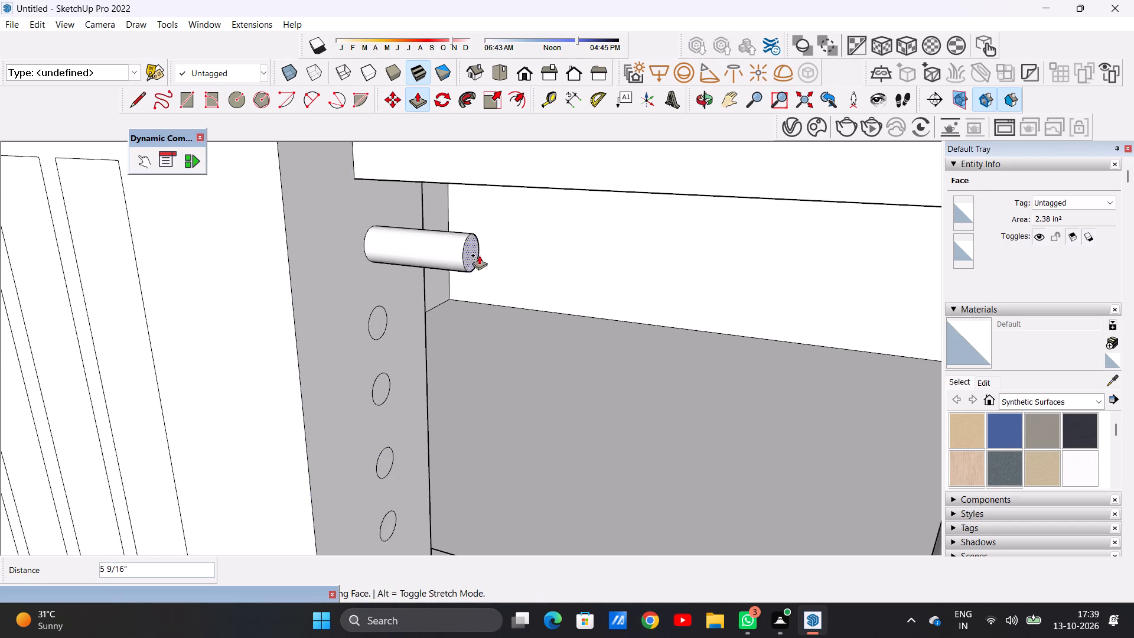
pyautogui.scroll(-11, 480, 289)
pyautogui.moveTo(607, 317); pyautogui.dragTo(663, 308, button='middle')
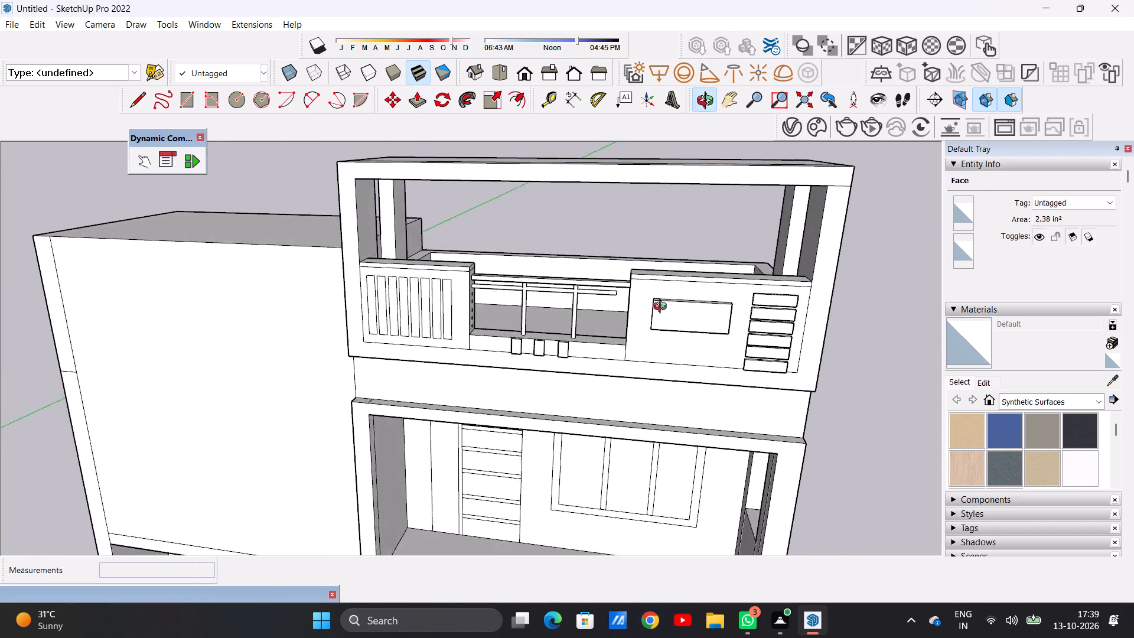
pyautogui.moveTo(663, 308); pyautogui.dragTo(703, 287, button='middle')
pyautogui.scroll(8, 621, 285)
pyautogui.scroll(-1, 621, 285)
pyautogui.scroll(1, 621, 285)
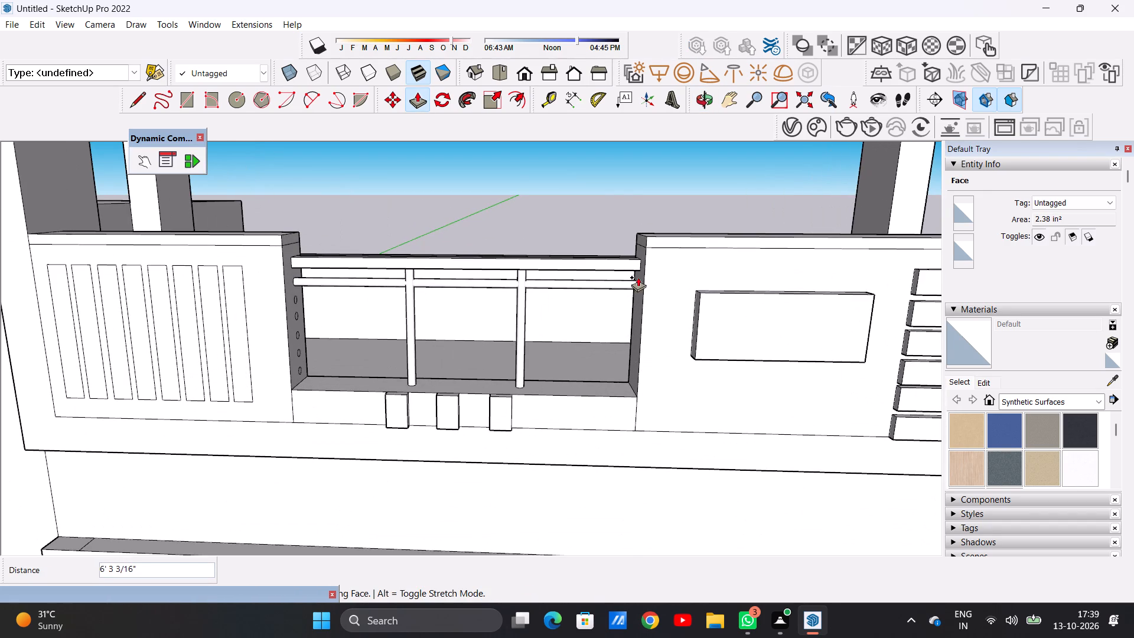
pyautogui.moveTo(633, 299); pyautogui.dragTo(641, 264, button='middle')
pyautogui.scroll(6, 641, 264)
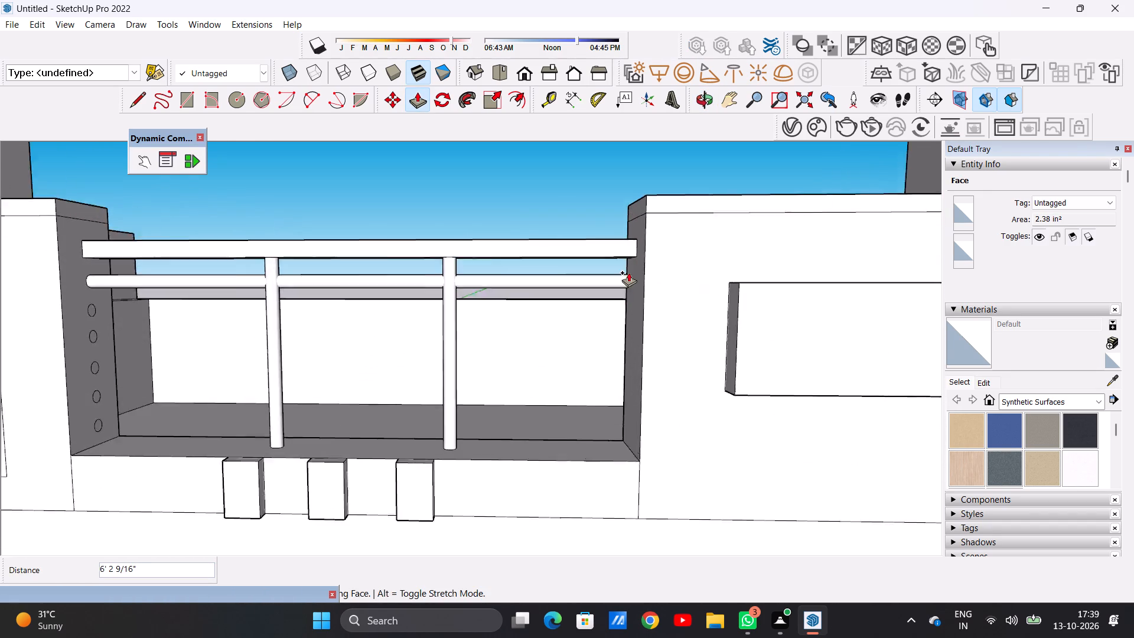
pyautogui.scroll(3, 628, 272)
pyautogui.click(636, 262)
# Extrude the second circle from the top about 6' 3 3/8" across the gap to the opposite panel as another horizontal bar.
pyautogui.scroll(-3, 624, 365)
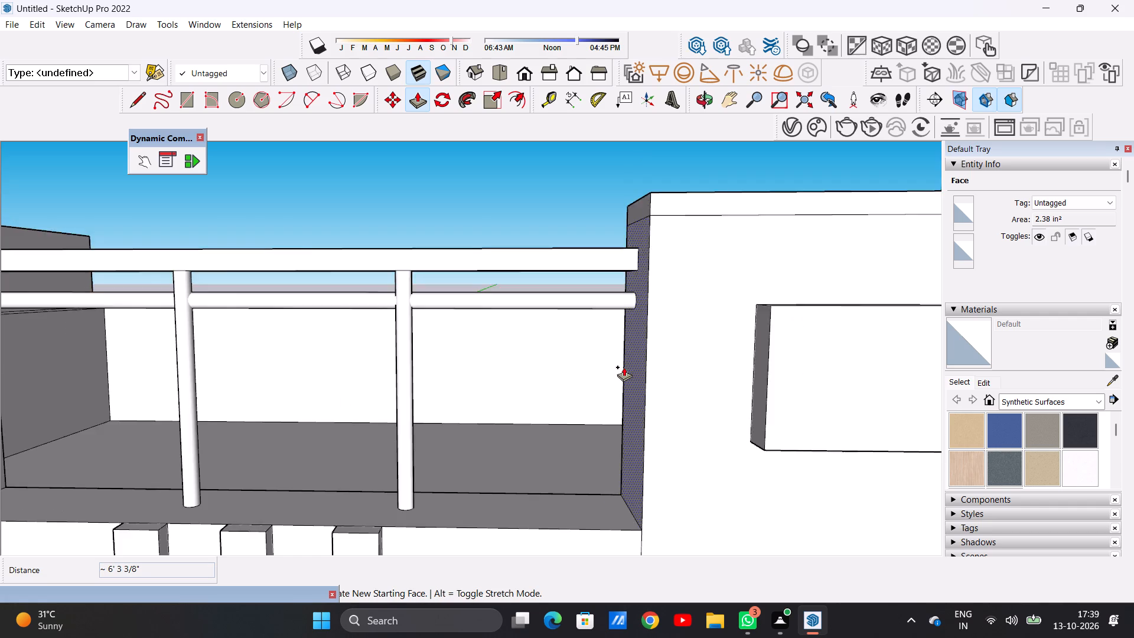
pyautogui.scroll(-4, 624, 367)
pyautogui.moveTo(258, 367); pyautogui.dragTo(165, 372, button='middle')
pyautogui.scroll(4, 313, 349)
pyautogui.scroll(-1, 313, 349)
pyautogui.scroll(2, 313, 349)
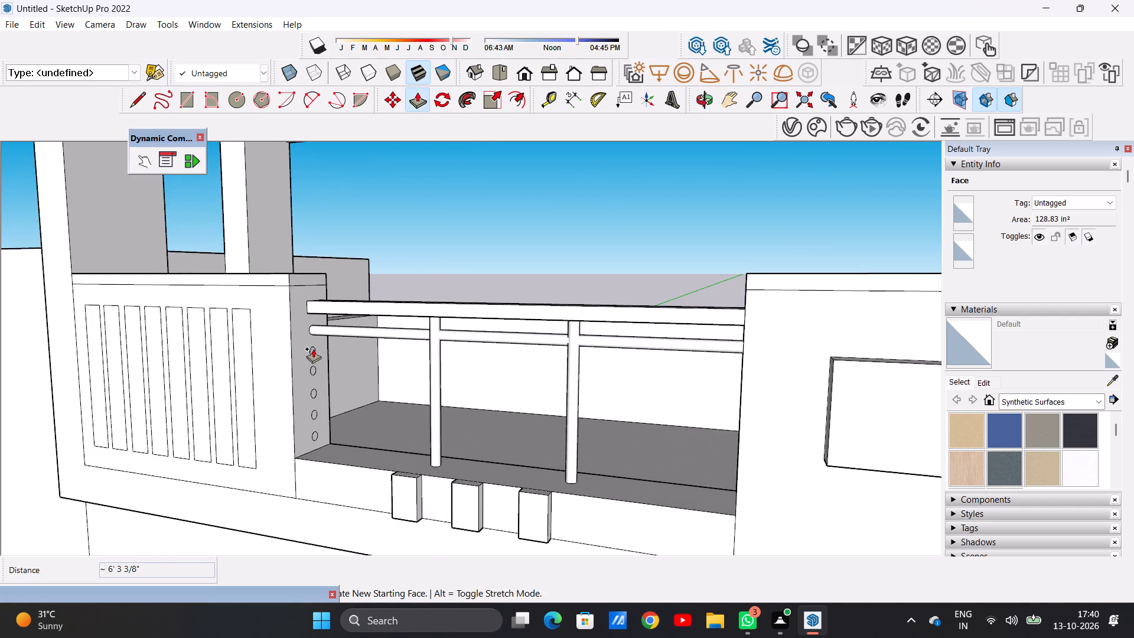
pyautogui.scroll(17, 313, 349)
pyautogui.click(333, 357)
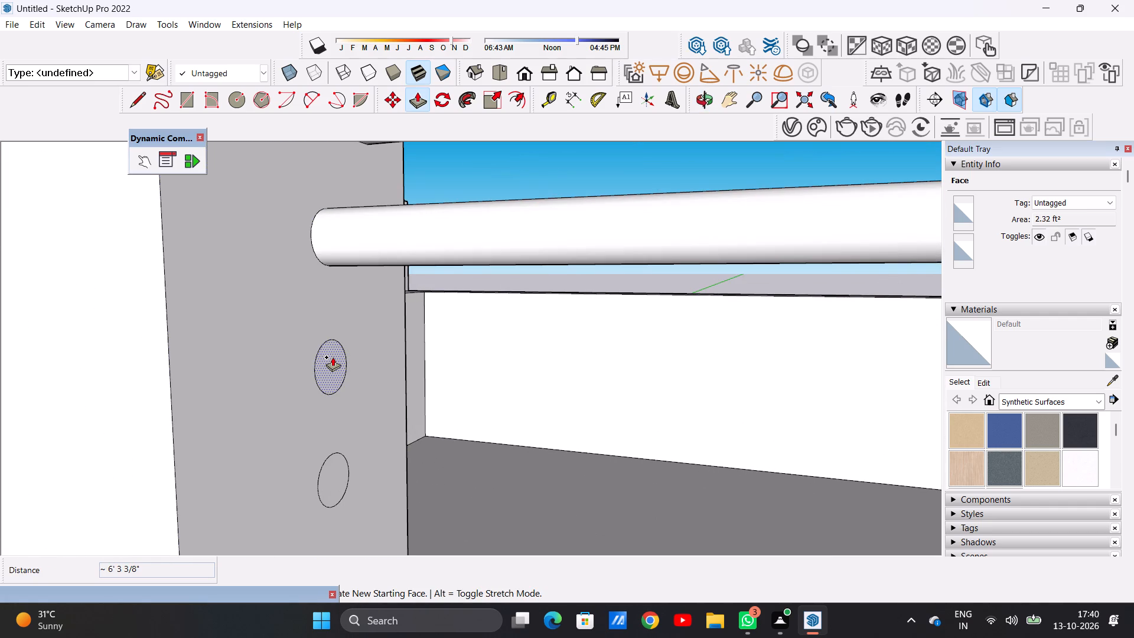
pyautogui.scroll(-19, 446, 394)
pyautogui.scroll(-1, 667, 410)
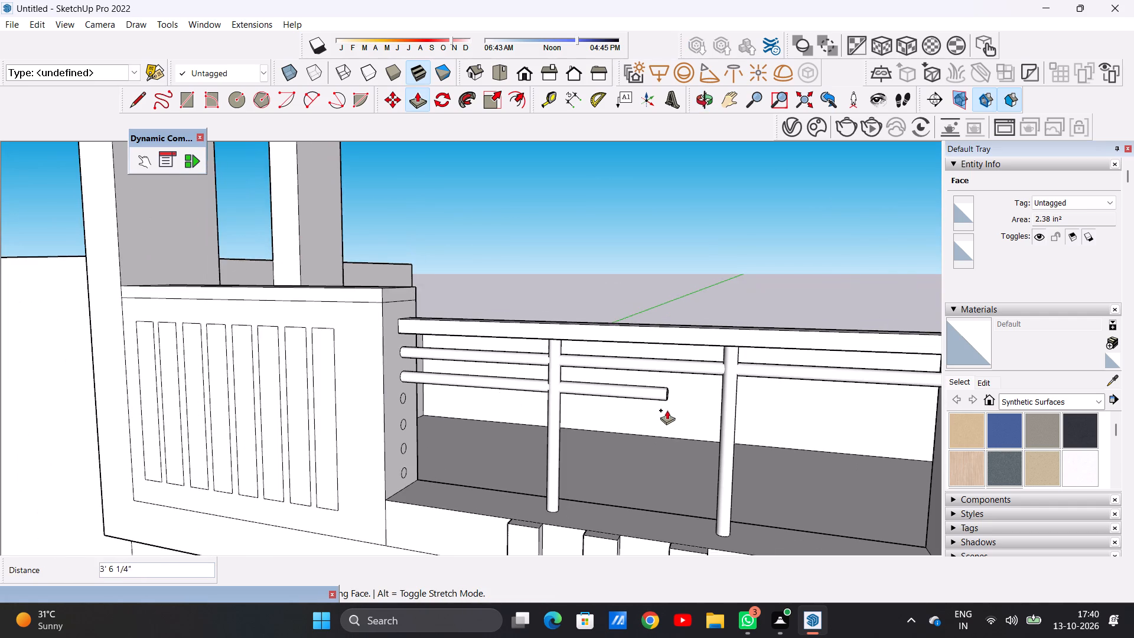
pyautogui.scroll(-7, 667, 410)
pyautogui.moveTo(696, 410); pyautogui.dragTo(794, 403, button='middle')
pyautogui.scroll(6, 674, 398)
pyautogui.scroll(-1, 687, 398)
pyautogui.scroll(6, 687, 398)
pyautogui.scroll(-6, 833, 401)
pyautogui.scroll(5, 858, 377)
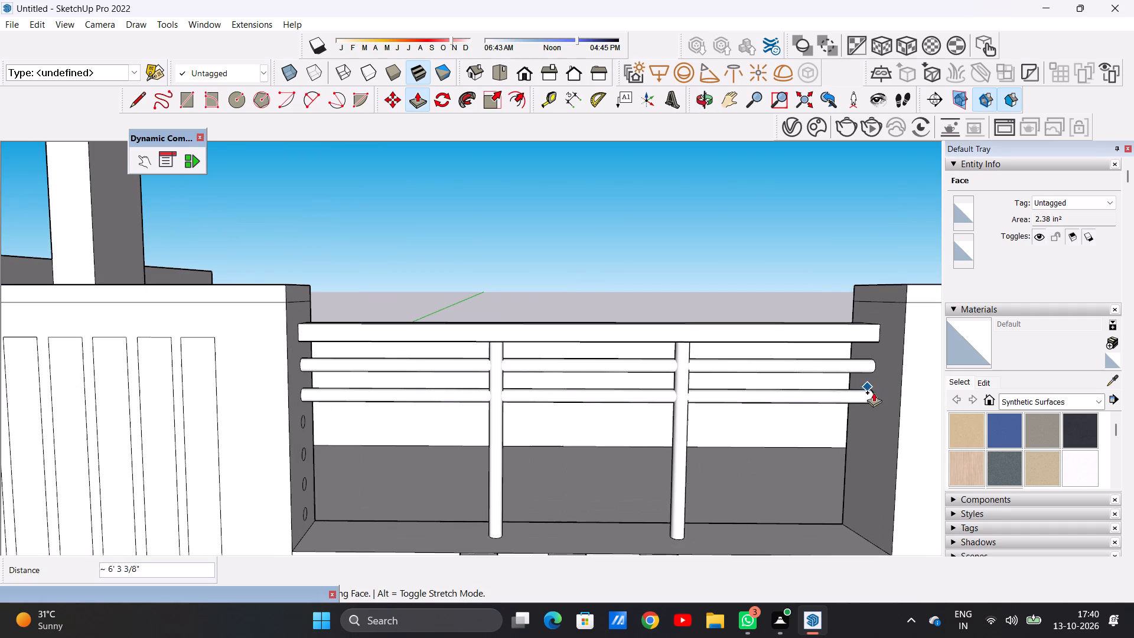
pyautogui.click(892, 377)
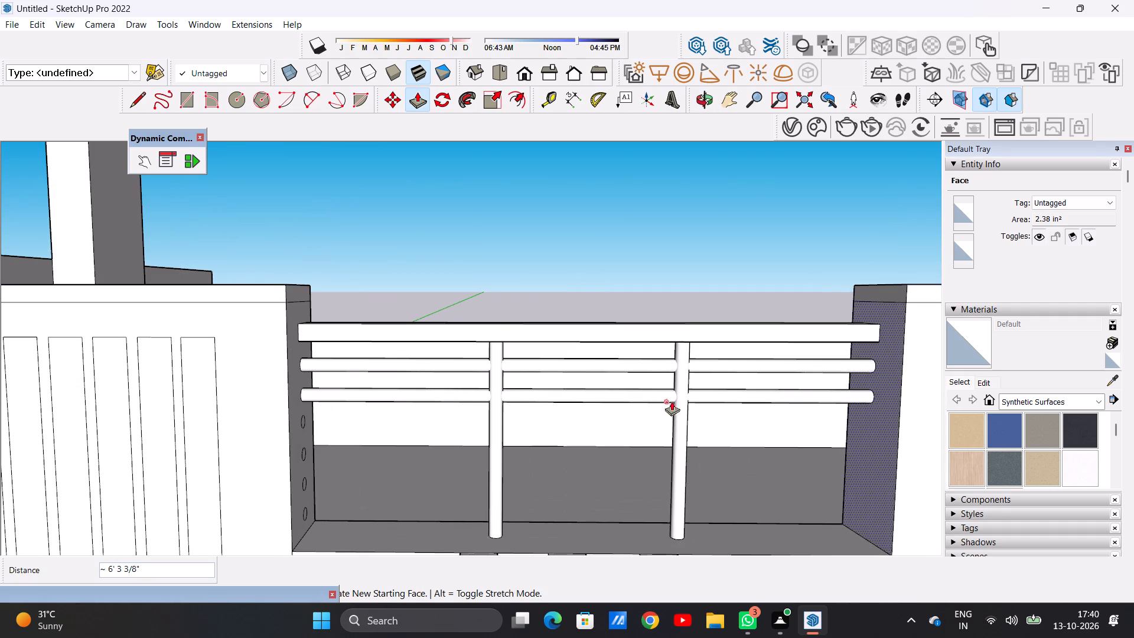
# Extrude the third circle from the top about 6' 3 3/8" across the gap to the opposite panel's side face.
pyautogui.scroll(-5, 407, 388)
pyautogui.moveTo(447, 380); pyautogui.dragTo(324, 431, button='middle')
pyautogui.scroll(1, 377, 384)
pyautogui.scroll(-2, 377, 384)
pyautogui.scroll(6, 377, 384)
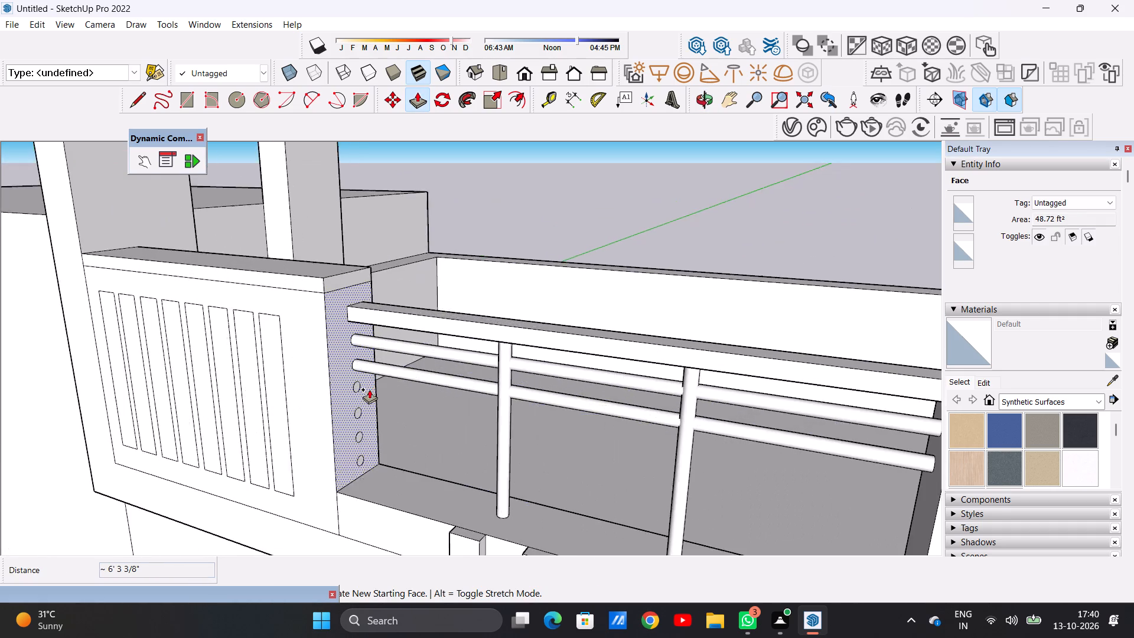
pyautogui.scroll(9, 369, 389)
pyautogui.scroll(-2, 321, 396)
pyautogui.scroll(12, 321, 396)
pyautogui.click(363, 340)
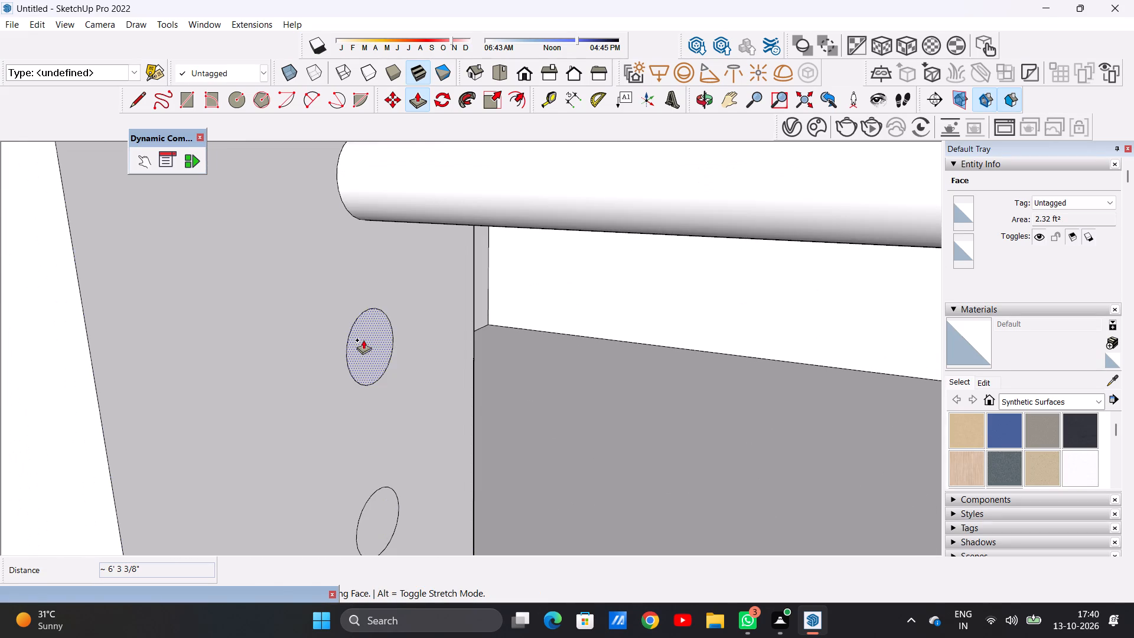
pyautogui.scroll(-20, 715, 429)
pyautogui.scroll(-11, 715, 429)
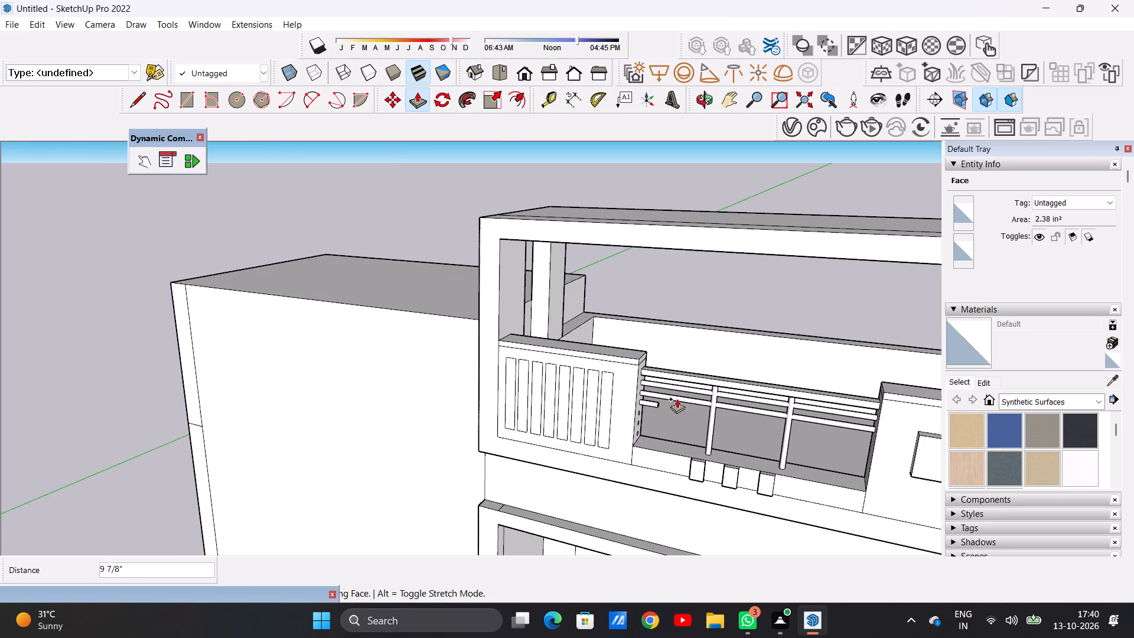
pyautogui.moveTo(774, 421); pyautogui.dragTo(865, 390, button='middle')
pyautogui.scroll(11, 830, 393)
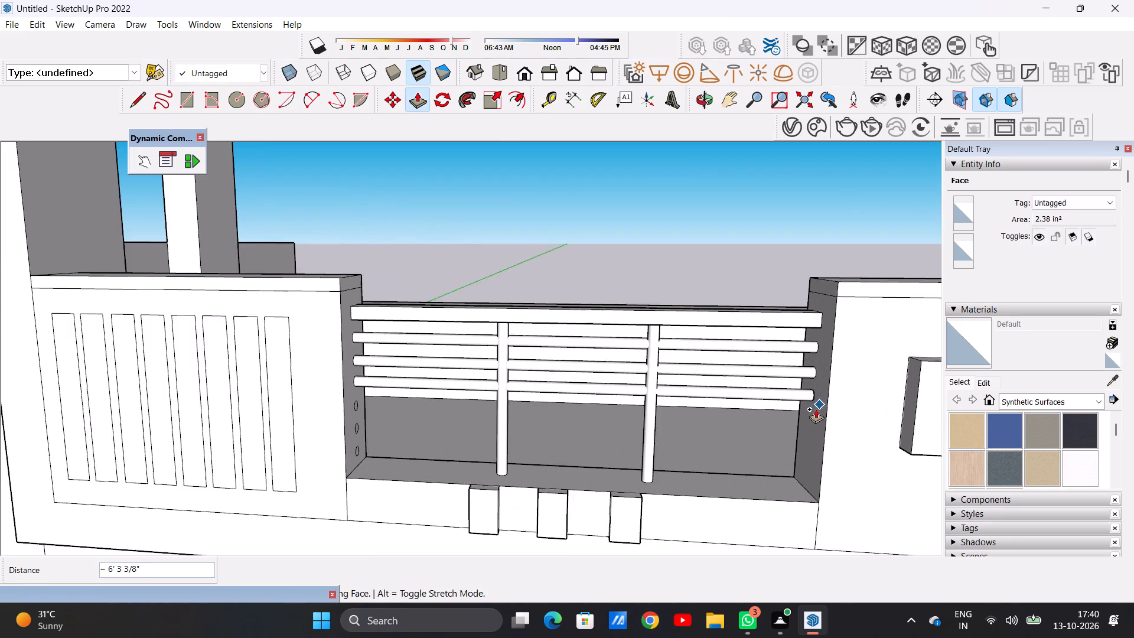
pyautogui.scroll(3, 816, 409)
pyautogui.scroll(-1, 816, 409)
pyautogui.click(826, 375)
# Extrude the fourth circle from the top about 6' 3 3/8" across the gap to the opposite panel's side face.
pyautogui.scroll(-3, 633, 415)
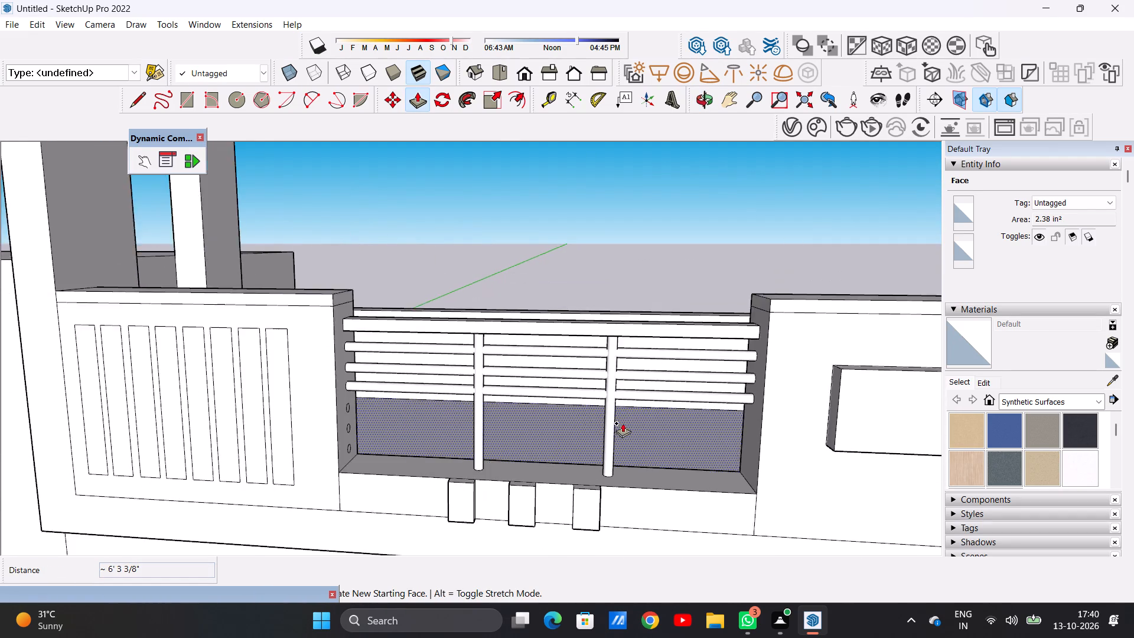
pyautogui.moveTo(622, 423); pyautogui.dragTo(392, 393, button='middle')
pyautogui.scroll(3, 402, 399)
pyautogui.scroll(-1, 402, 399)
pyautogui.scroll(12, 402, 399)
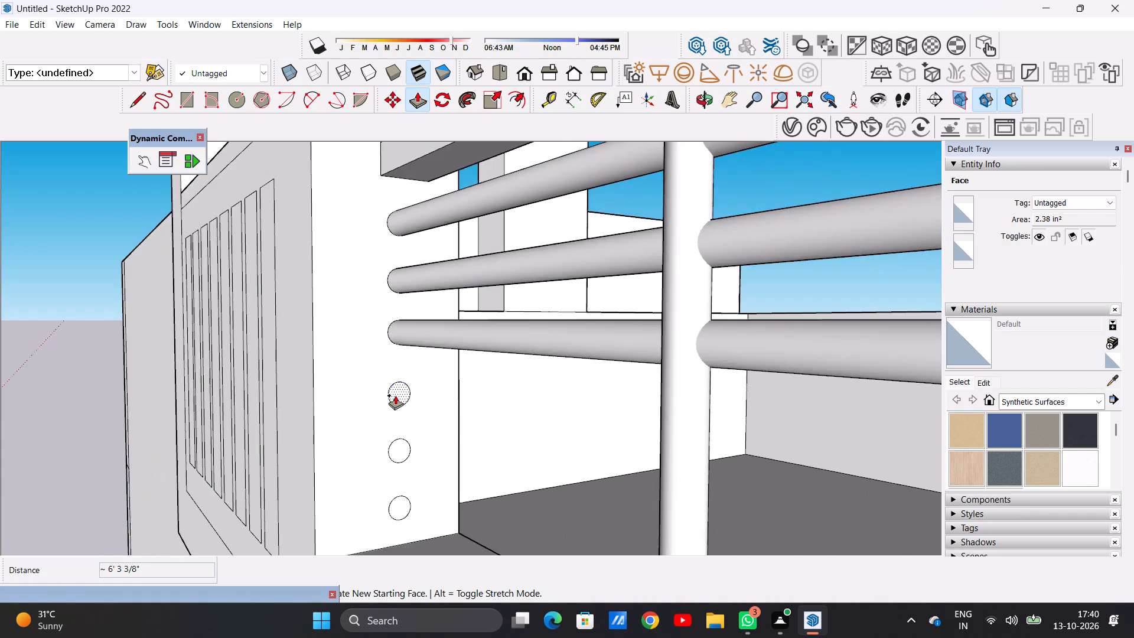
pyautogui.scroll(8, 395, 395)
pyautogui.click(393, 388)
pyautogui.scroll(-10, 733, 483)
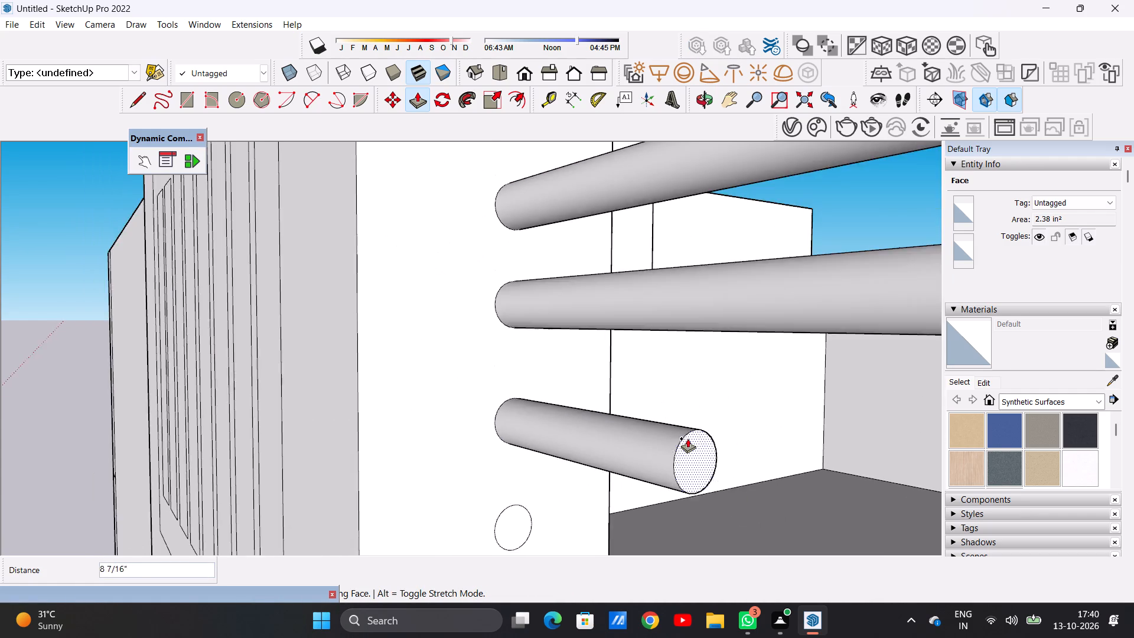
pyautogui.scroll(-19, 687, 438)
pyautogui.moveTo(767, 467); pyautogui.dragTo(910, 457, button='middle')
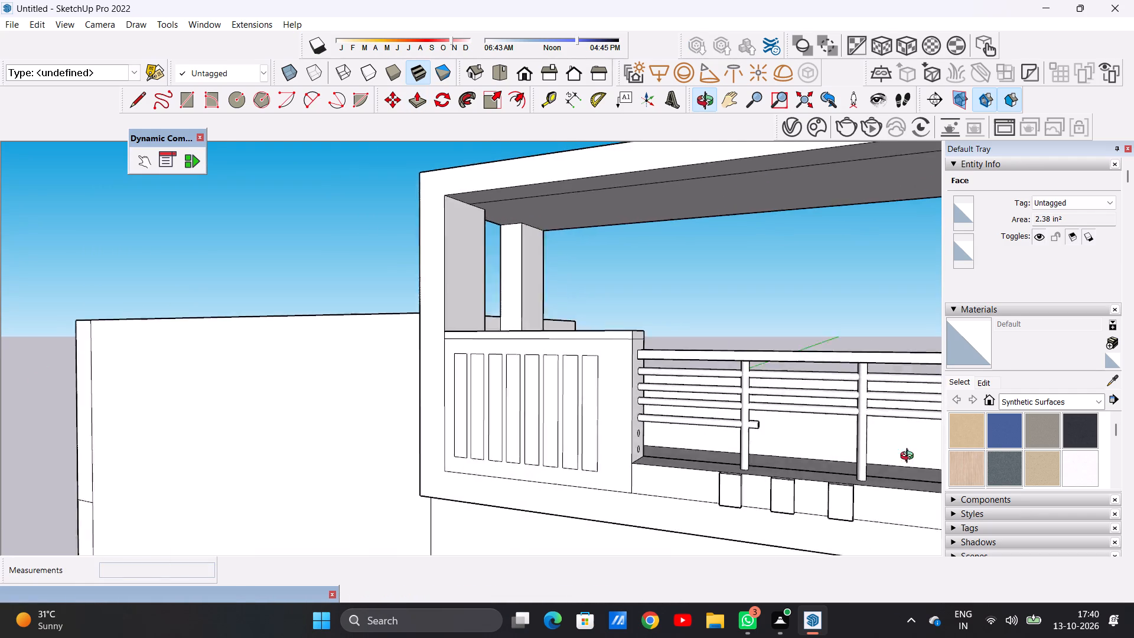
pyautogui.moveTo(910, 457); pyautogui.dragTo(928, 451, button='middle')
pyautogui.scroll(2, 798, 423)
pyautogui.scroll(-1, 755, 427)
pyautogui.scroll(4, 739, 427)
pyautogui.scroll(-3, 805, 455)
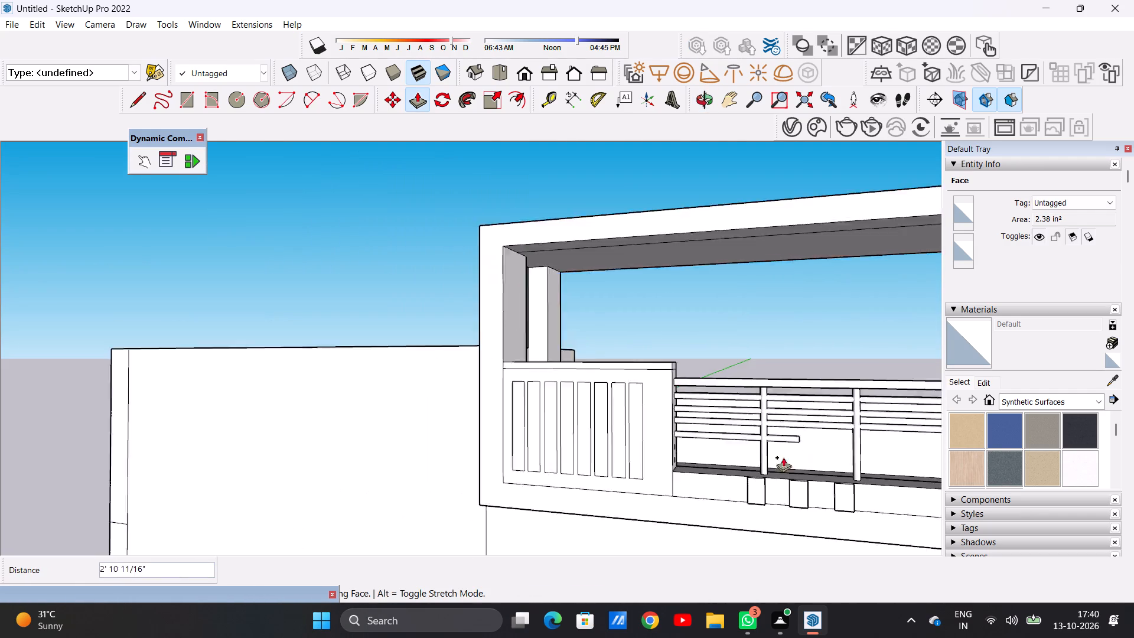
pyautogui.scroll(-7, 783, 457)
pyautogui.moveTo(847, 458); pyautogui.dragTo(868, 452, button='middle')
pyautogui.scroll(3, 845, 447)
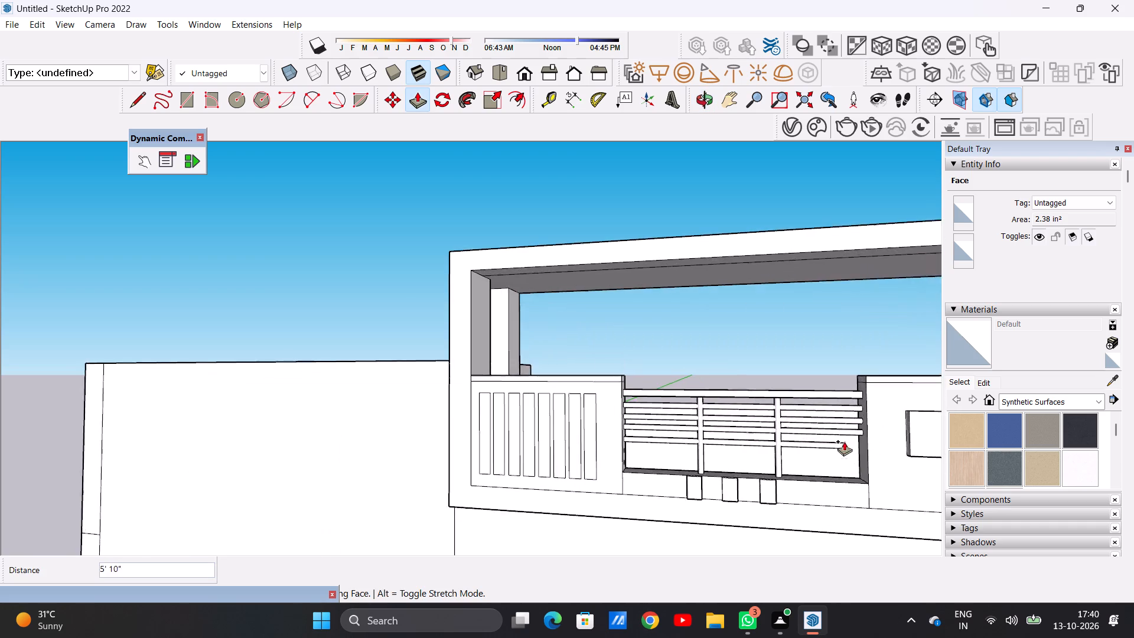
pyautogui.scroll(4, 844, 441)
pyautogui.scroll(-1, 860, 444)
pyautogui.scroll(1, 860, 444)
pyautogui.scroll(-1, 860, 444)
pyautogui.scroll(13, 860, 444)
pyautogui.scroll(-6, 865, 456)
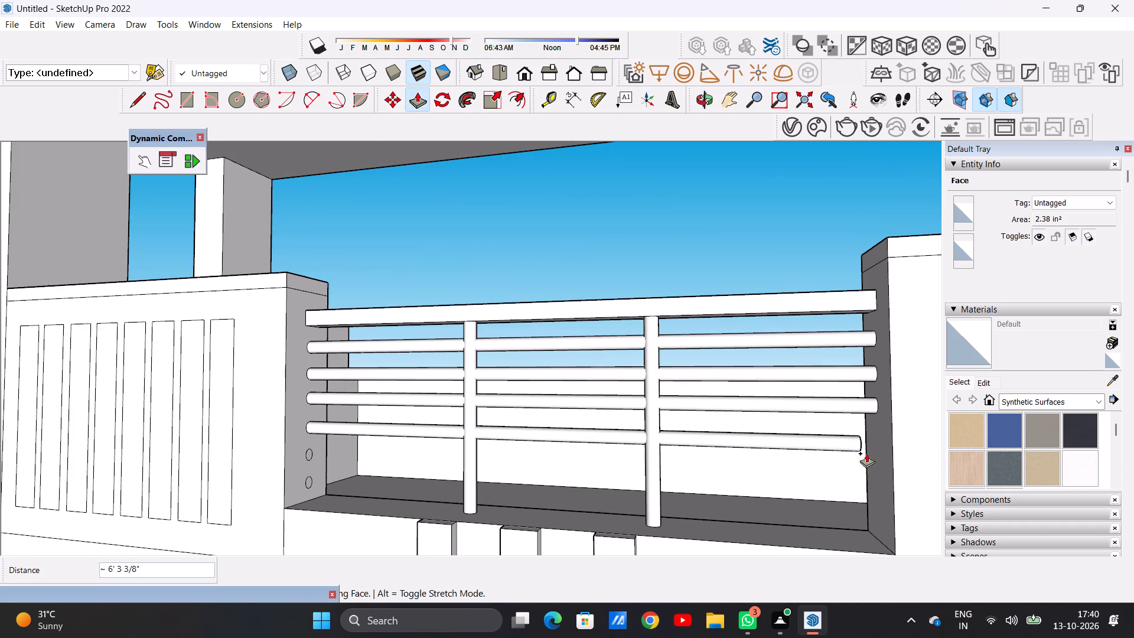
pyautogui.click(881, 424)
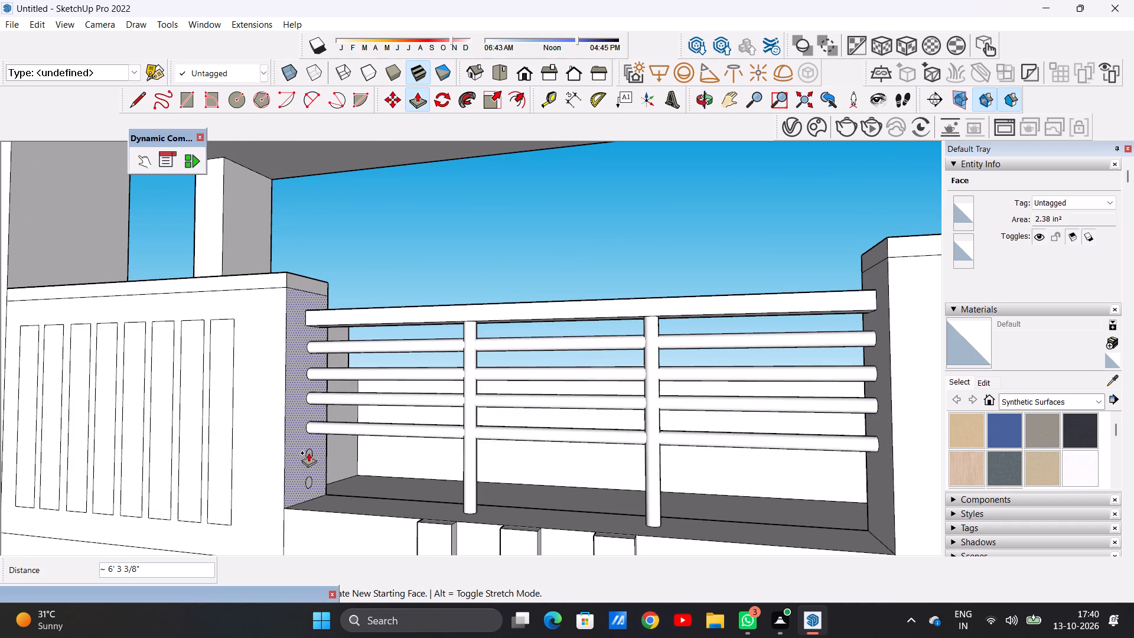
# Extrude the fifth circle from the top about 6' 3 3/8" across the gap to the opposite panel's side face.
pyautogui.scroll(12, 306, 453)
pyautogui.scroll(-1, 305, 451)
pyautogui.scroll(1, 305, 451)
pyautogui.click(325, 455)
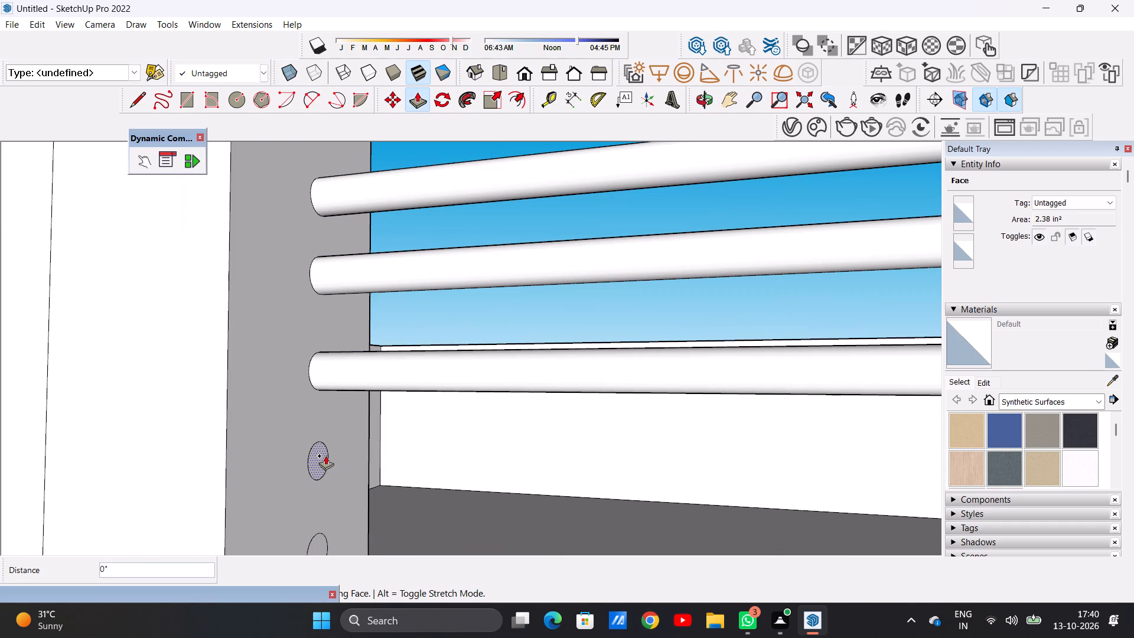
pyautogui.scroll(-13, 510, 501)
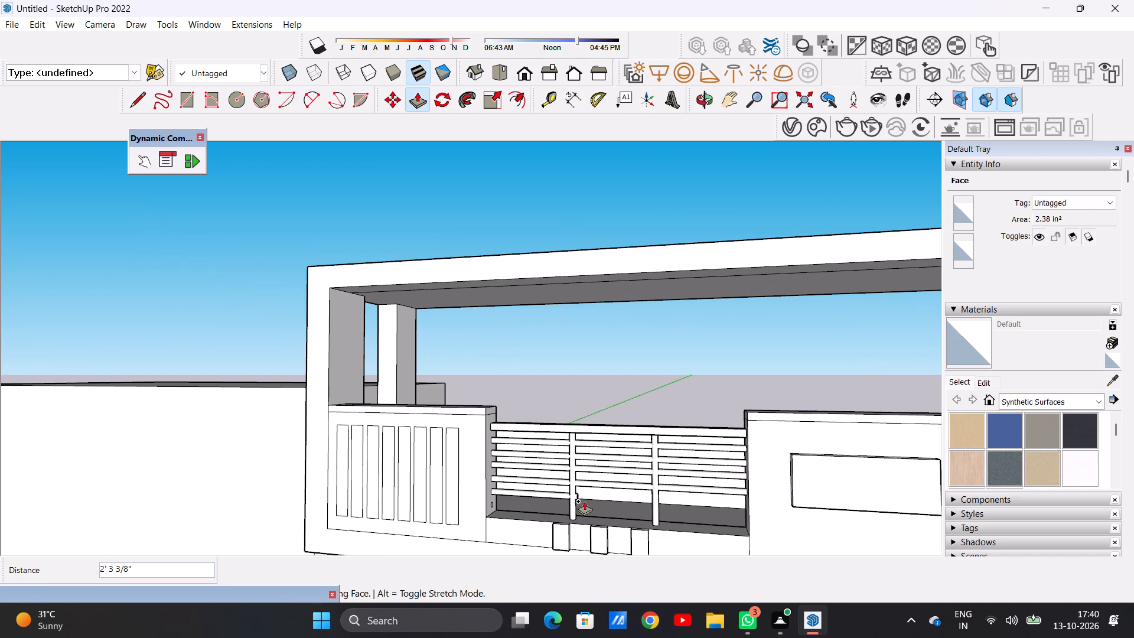
pyautogui.moveTo(730, 503); pyautogui.dragTo(774, 502, button='middle')
pyautogui.scroll(6, 713, 494)
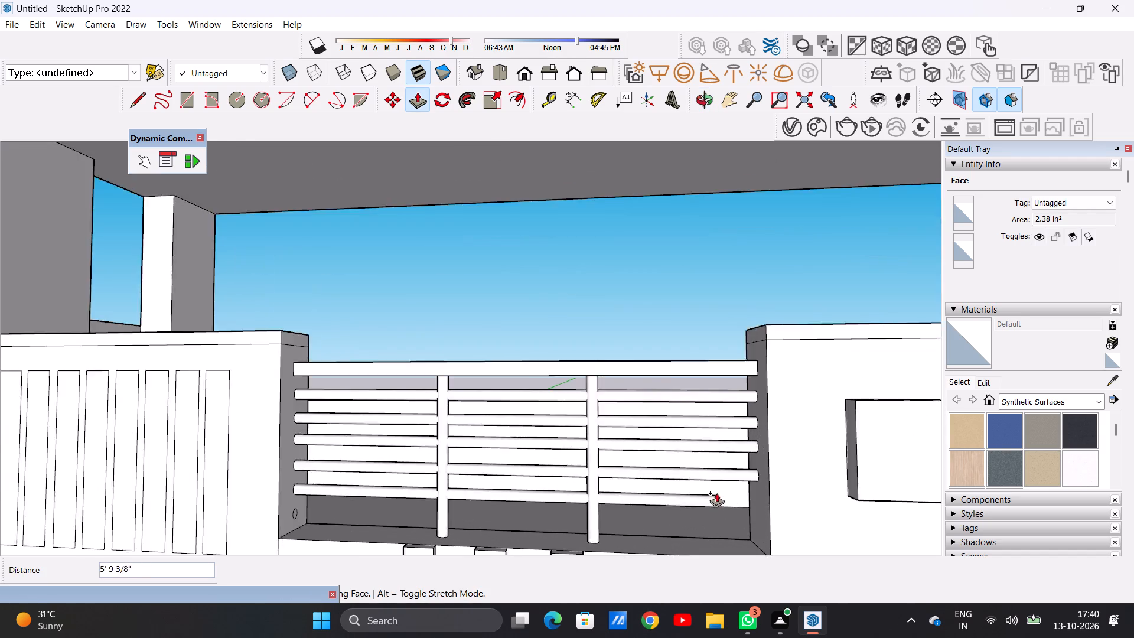
pyautogui.scroll(3, 716, 493)
pyautogui.scroll(-1, 718, 493)
pyautogui.click(796, 490)
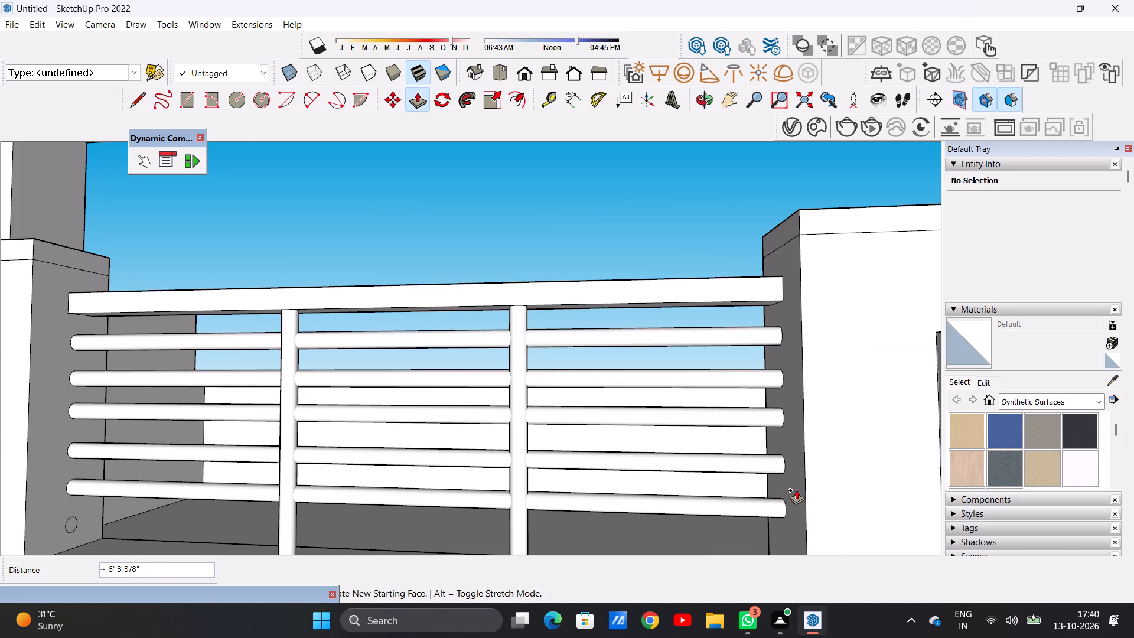
# Extrude the lowest circle about 6' 3 3/8" across the gap to the opposite panel as the railing's bottom horizontal bar.
pyautogui.scroll(-4, 678, 450)
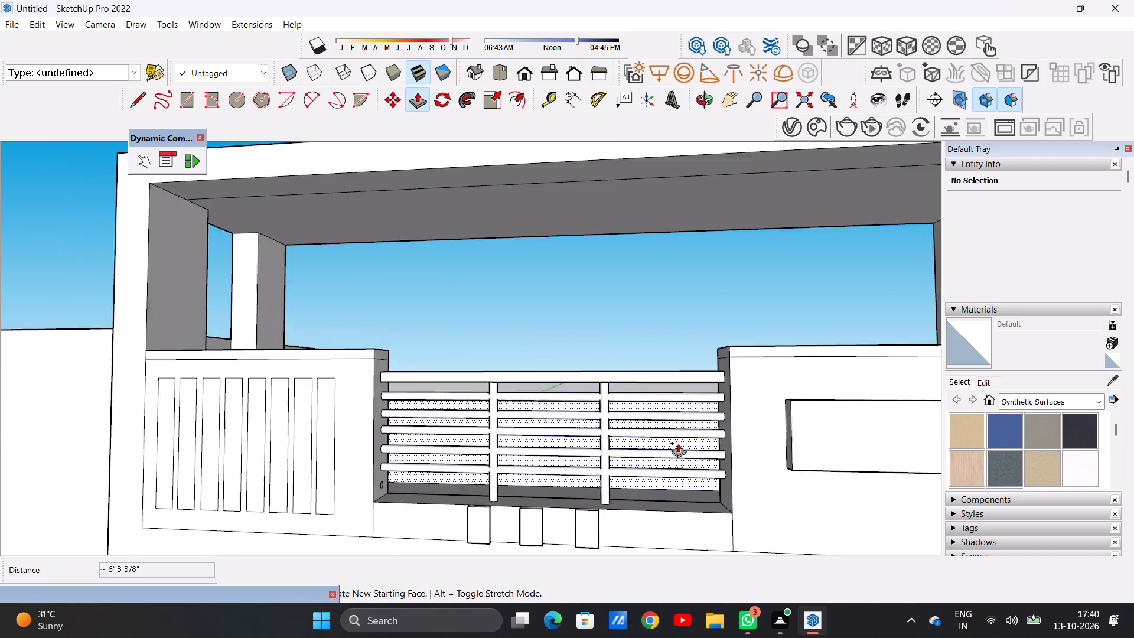
pyautogui.scroll(-2, 678, 443)
pyautogui.moveTo(569, 477); pyautogui.dragTo(430, 516, button='middle')
pyautogui.scroll(5, 449, 460)
pyautogui.scroll(-1, 449, 460)
pyautogui.scroll(4, 449, 460)
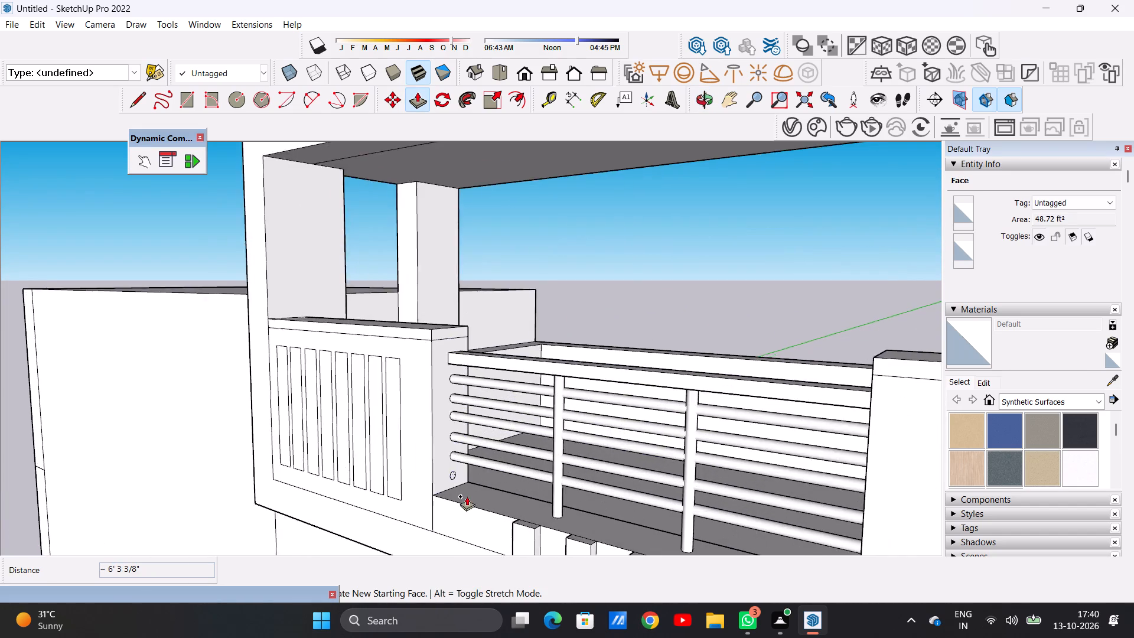
pyautogui.scroll(19, 467, 496)
pyautogui.click(418, 434)
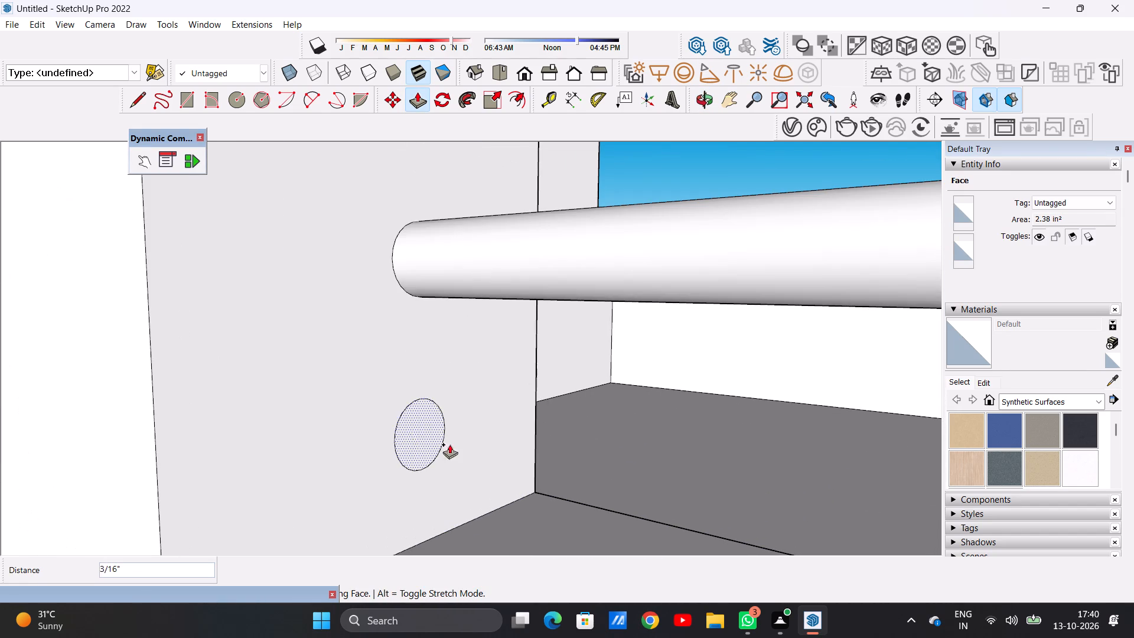
pyautogui.scroll(-20, 612, 475)
pyautogui.scroll(-2, 612, 475)
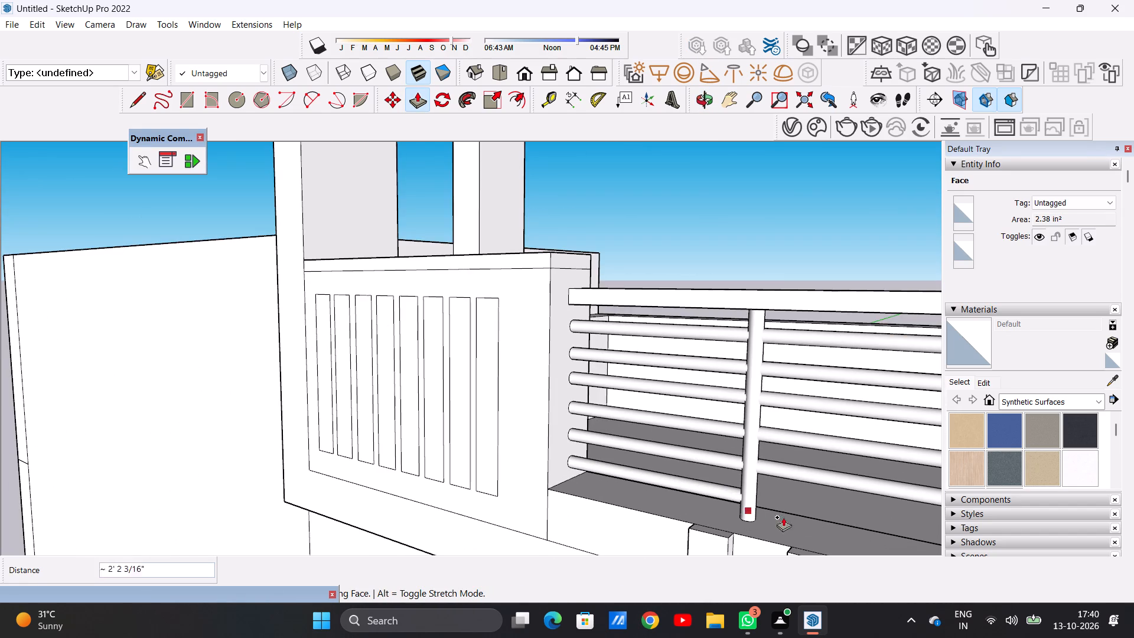
pyautogui.scroll(-14, 760, 518)
pyautogui.moveTo(839, 524); pyautogui.dragTo(937, 516, button='middle')
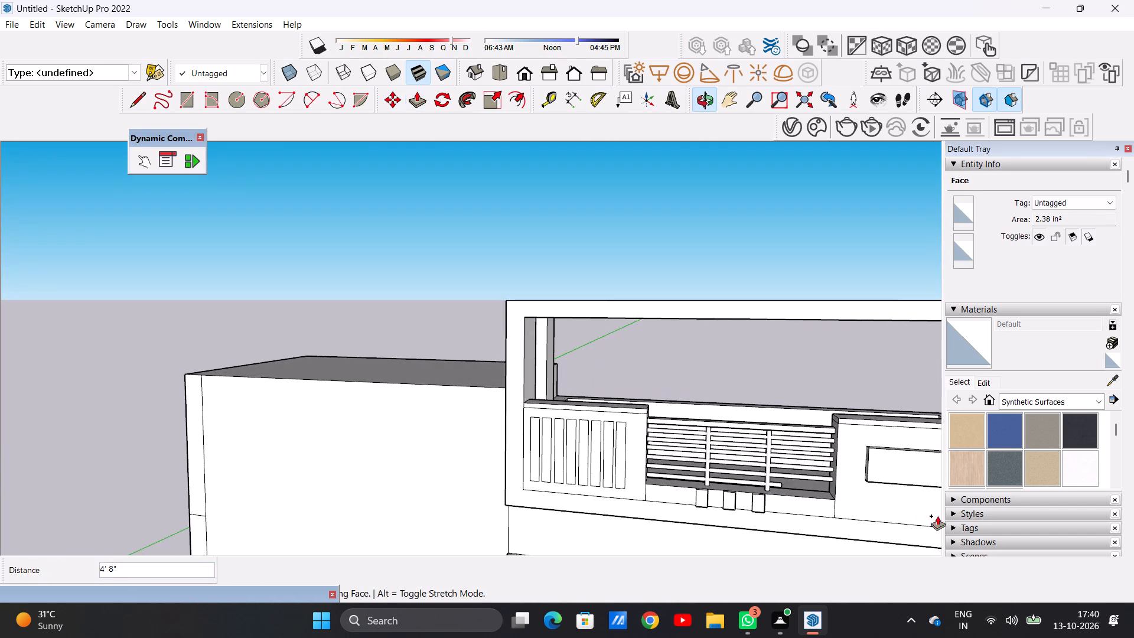
pyautogui.moveTo(937, 516); pyautogui.dragTo(937, 516, button='middle')
pyautogui.scroll(8, 827, 507)
pyautogui.scroll(-1, 809, 471)
pyautogui.scroll(1, 809, 471)
pyautogui.scroll(-1, 809, 471)
pyautogui.moveTo(809, 471); pyautogui.dragTo(855, 454, button='middle')
pyautogui.scroll(5, 828, 461)
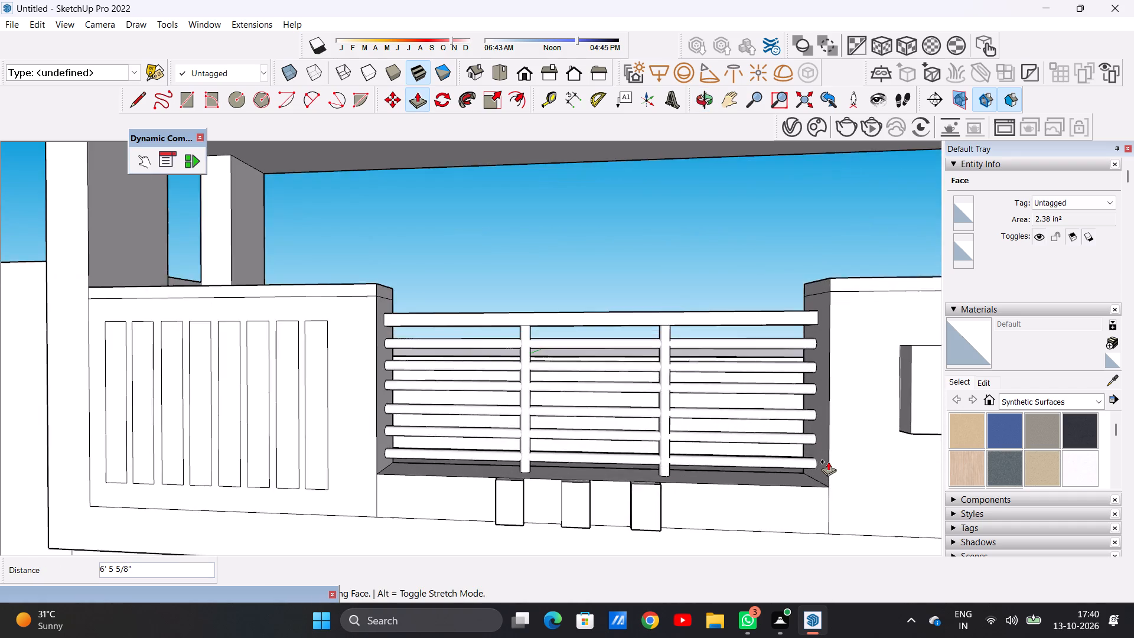
pyautogui.scroll(7, 828, 461)
pyautogui.click(817, 442)
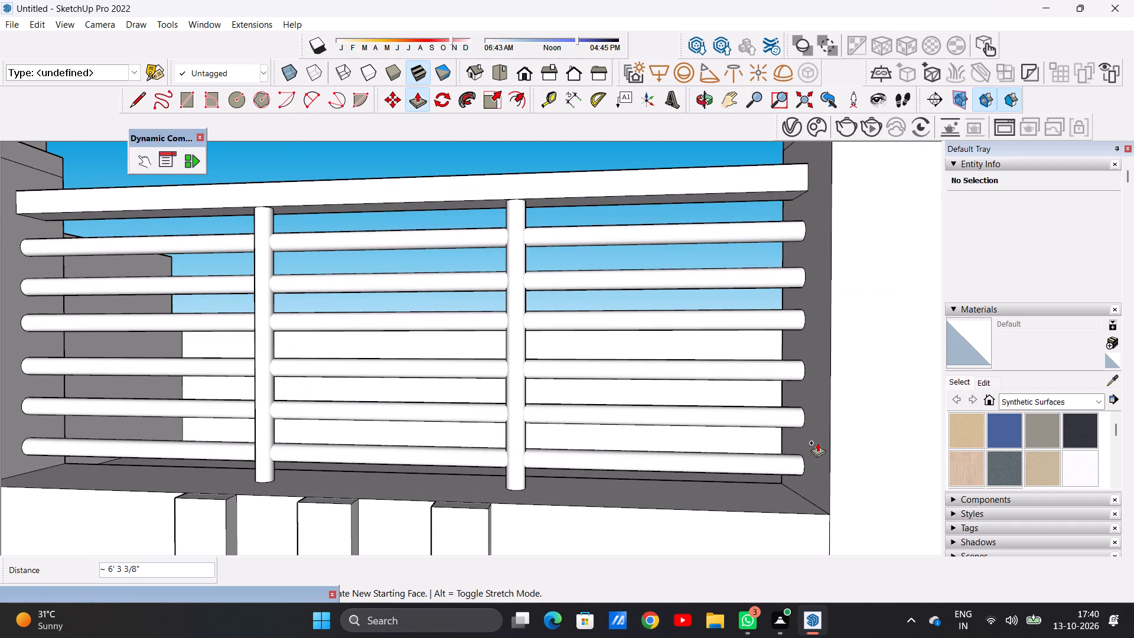
pyautogui.press('space')
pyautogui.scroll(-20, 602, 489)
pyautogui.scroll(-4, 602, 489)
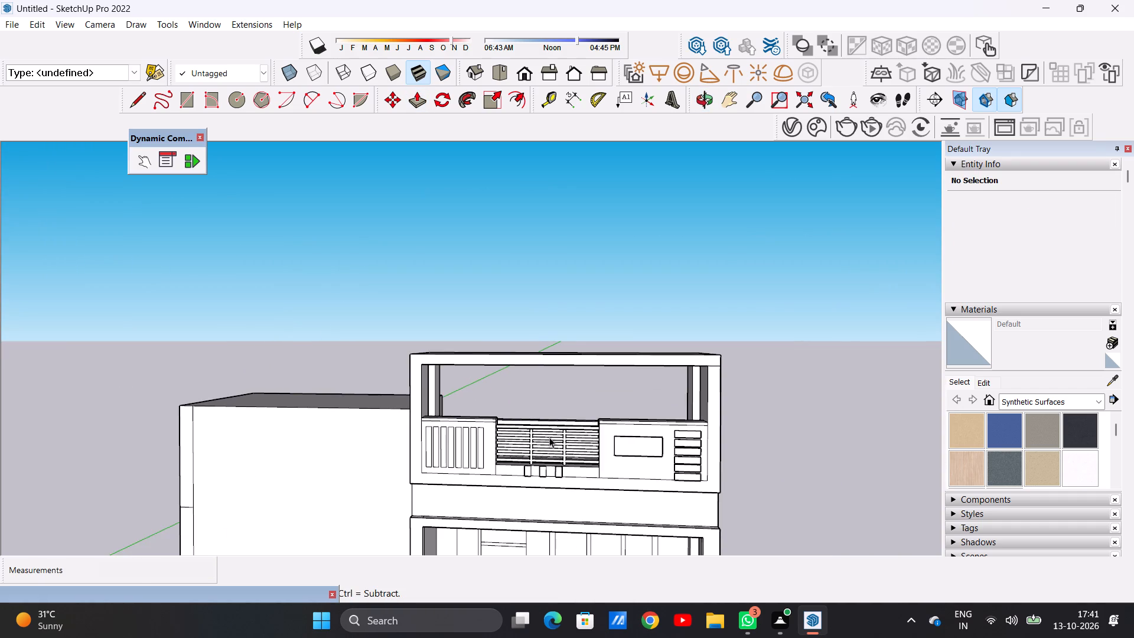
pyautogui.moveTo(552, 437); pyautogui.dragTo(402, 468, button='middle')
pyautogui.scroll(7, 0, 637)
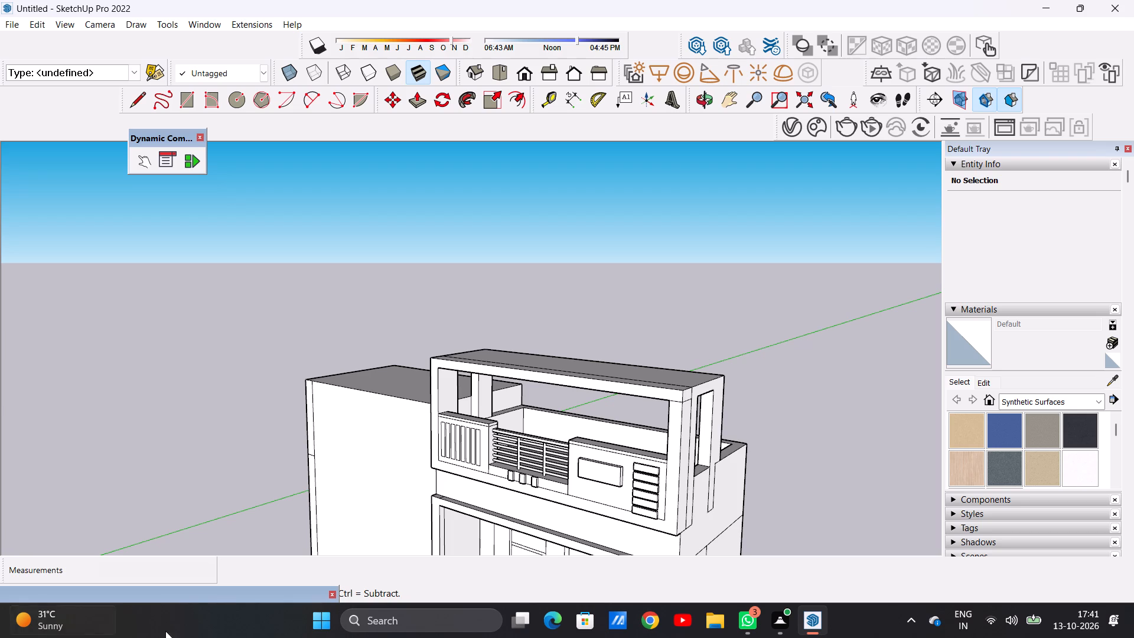
# Extrude the two vertical strips nearest the pillar on the striped parapet panel outward by about 1 5/16".
pyautogui.scroll(-3, 471, 453)
pyautogui.scroll(7, 470, 447)
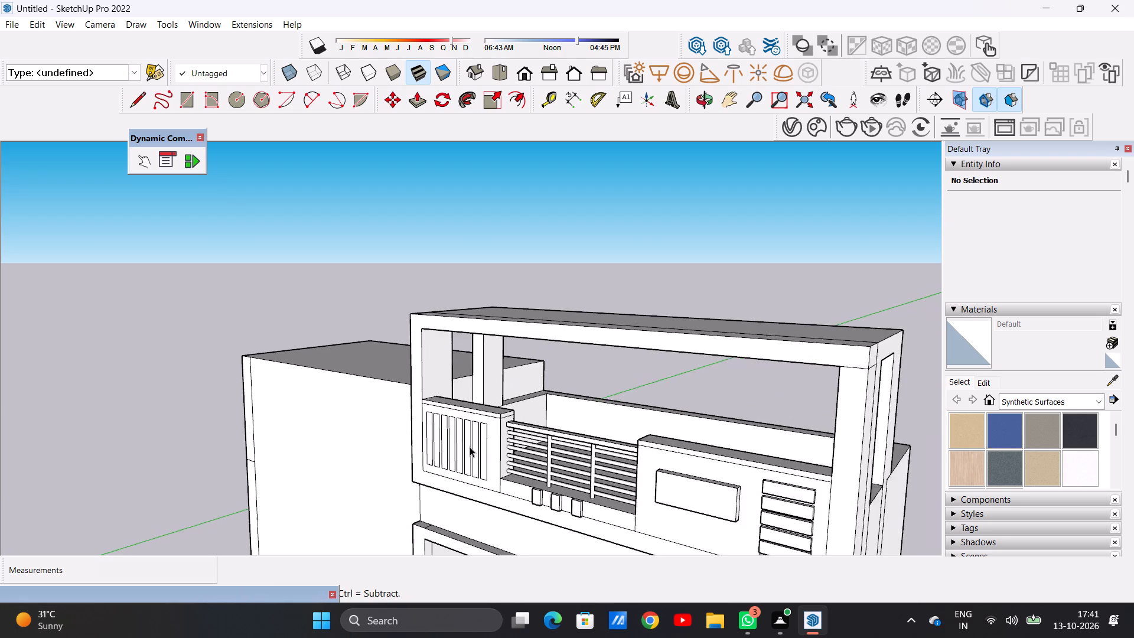
pyautogui.scroll(-1, 470, 447)
pyautogui.scroll(5, 470, 447)
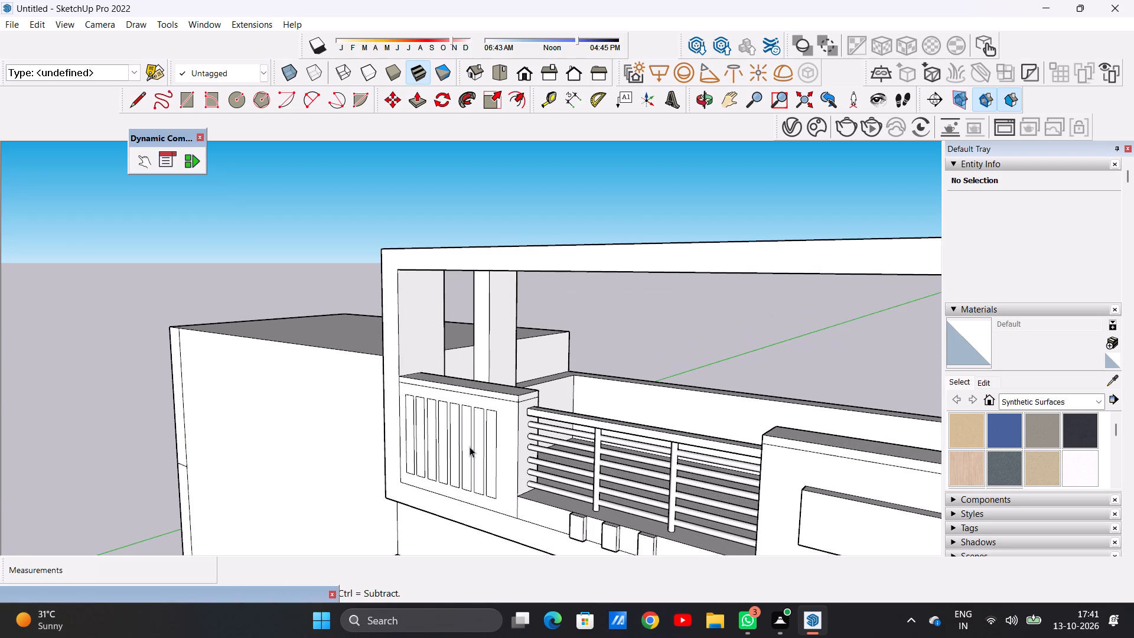
pyautogui.scroll(7, 465, 437)
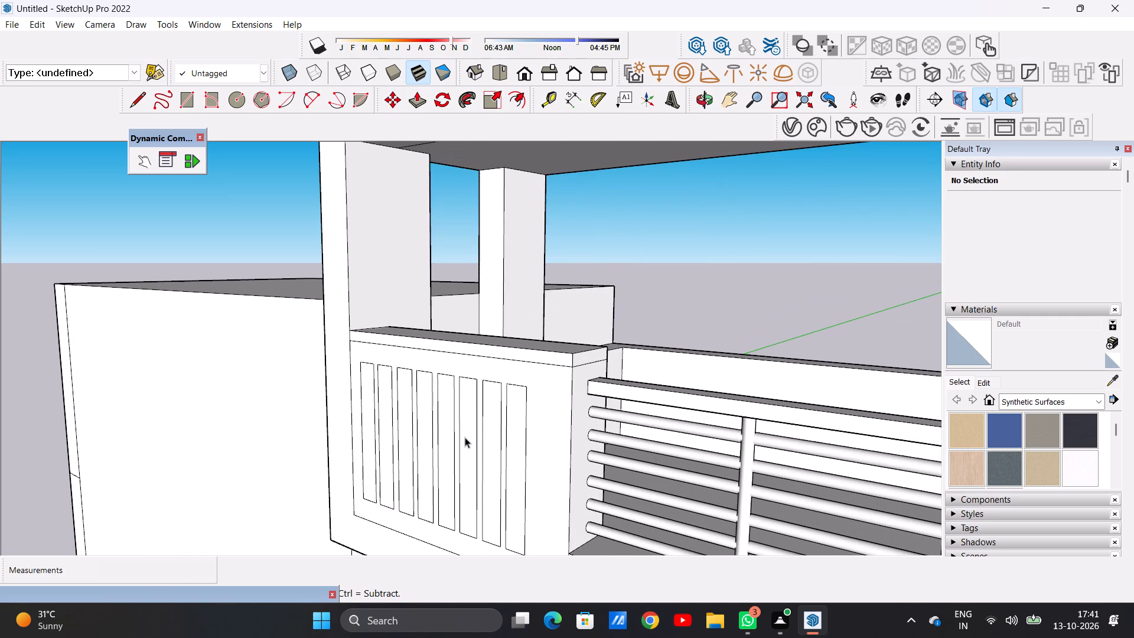
pyautogui.press('p')
pyautogui.scroll(1, 371, 388)
pyautogui.scroll(-1, 371, 388)
pyautogui.scroll(6, 371, 388)
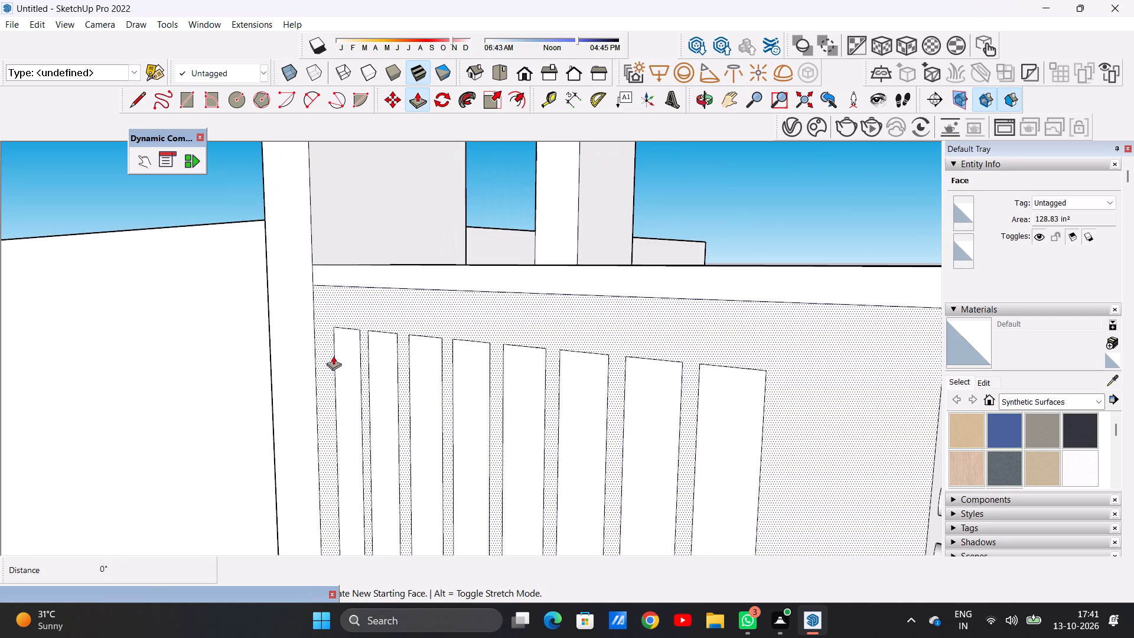
pyautogui.click(353, 337)
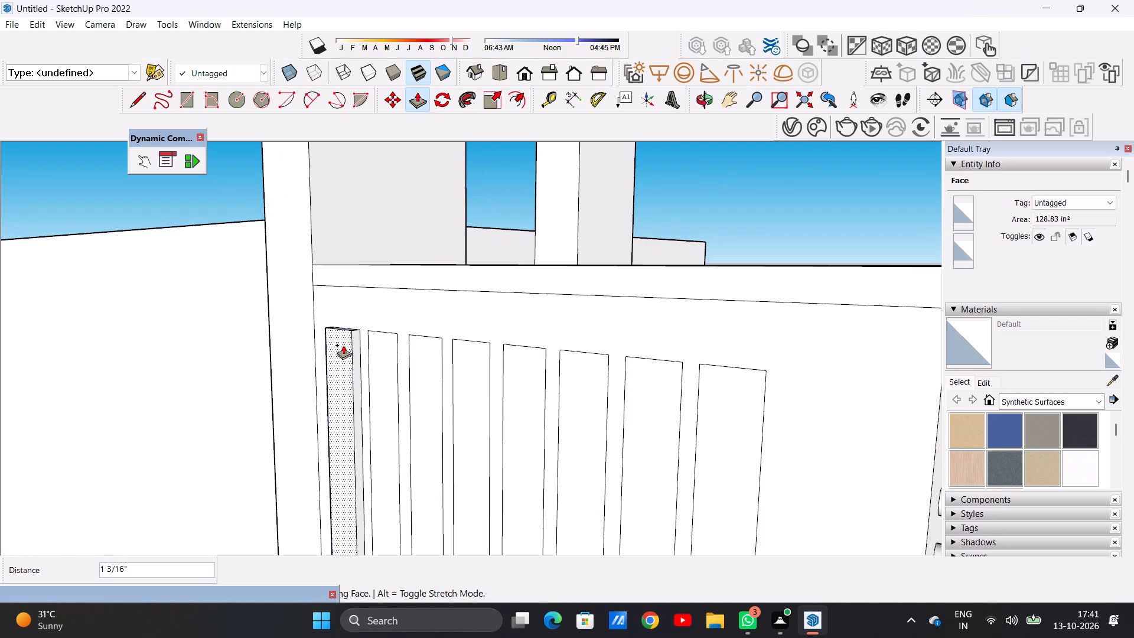
pyautogui.click(343, 345)
pyautogui.click(373, 337)
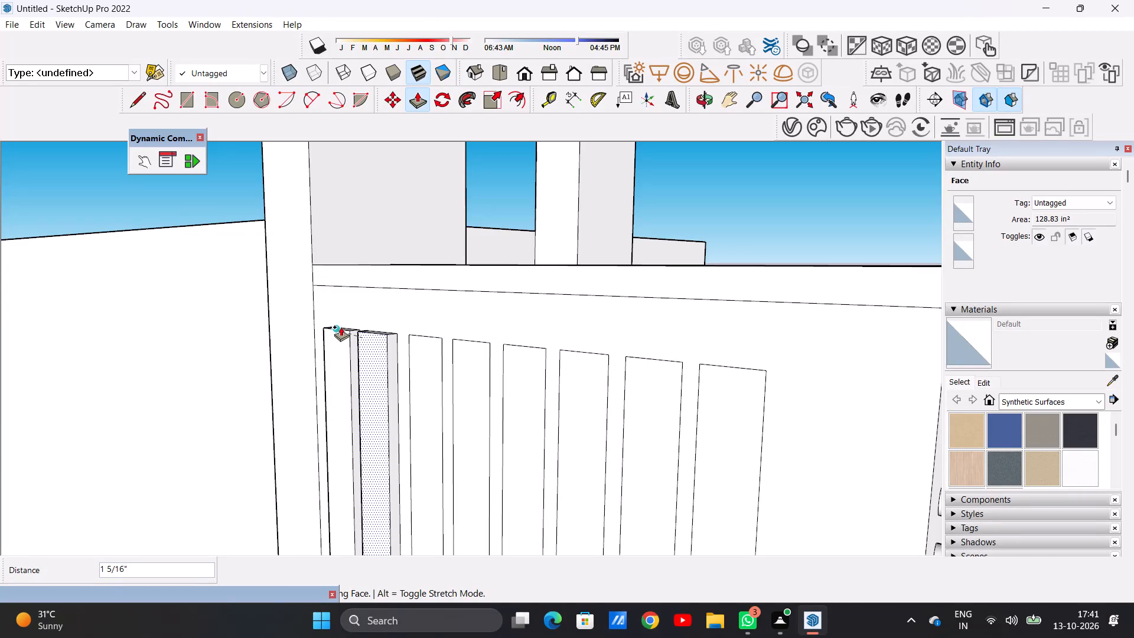
pyautogui.click(342, 328)
# Extrude the third, fourth and fifth vertical strips of the parapet panel 1 5/16", flush with the raised strips beside them.
pyautogui.scroll(-5, 390, 358)
pyautogui.moveTo(381, 357); pyautogui.dragTo(548, 511, button='middle')
pyautogui.moveTo(340, 380); pyautogui.dragTo(361, 396, button='middle')
pyautogui.scroll(14, 403, 380)
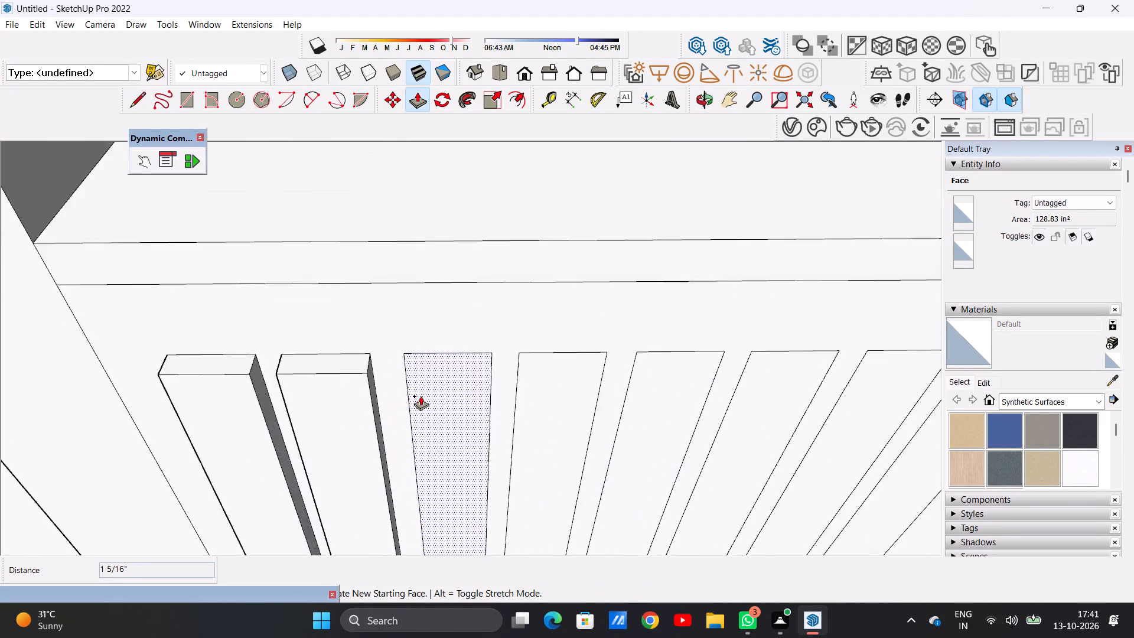
pyautogui.click(420, 366)
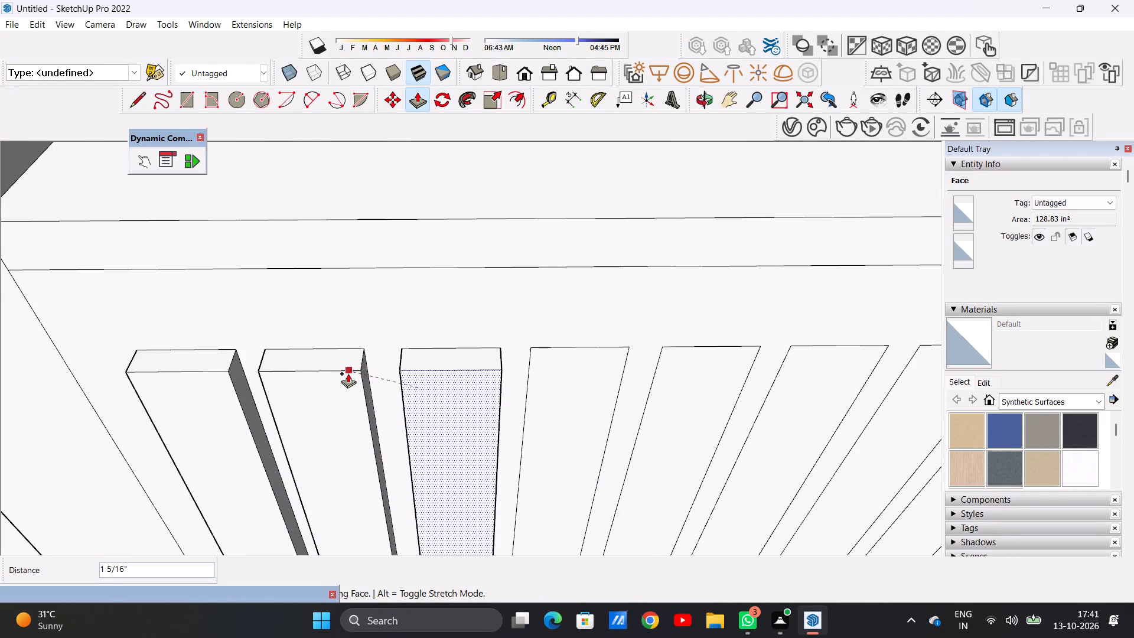
pyautogui.click(353, 373)
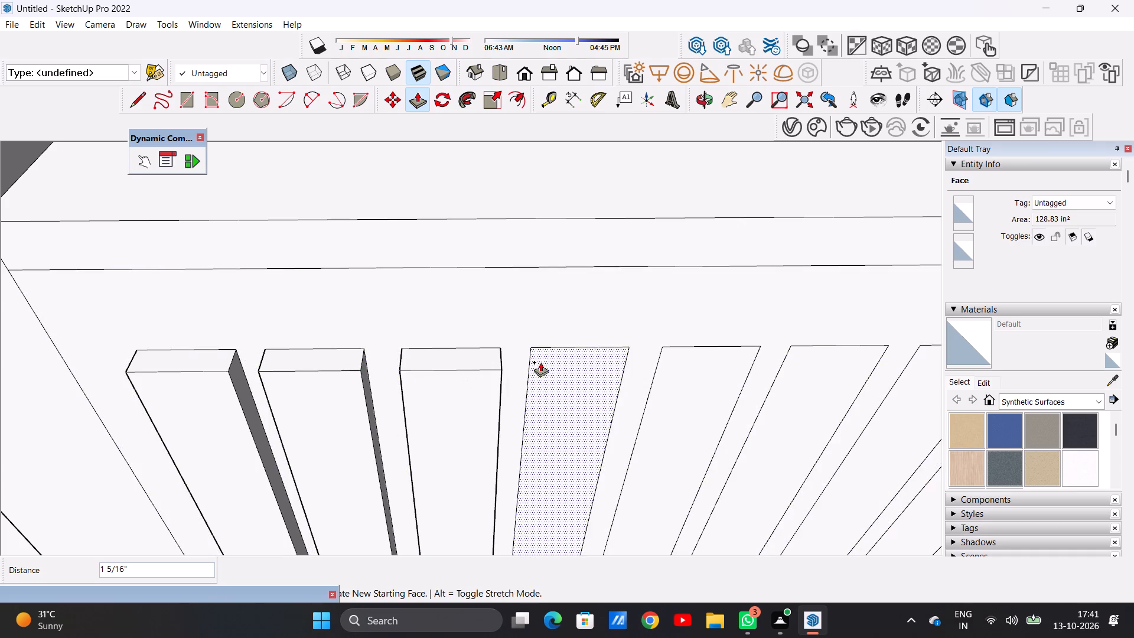
pyautogui.click(540, 362)
pyautogui.click(501, 375)
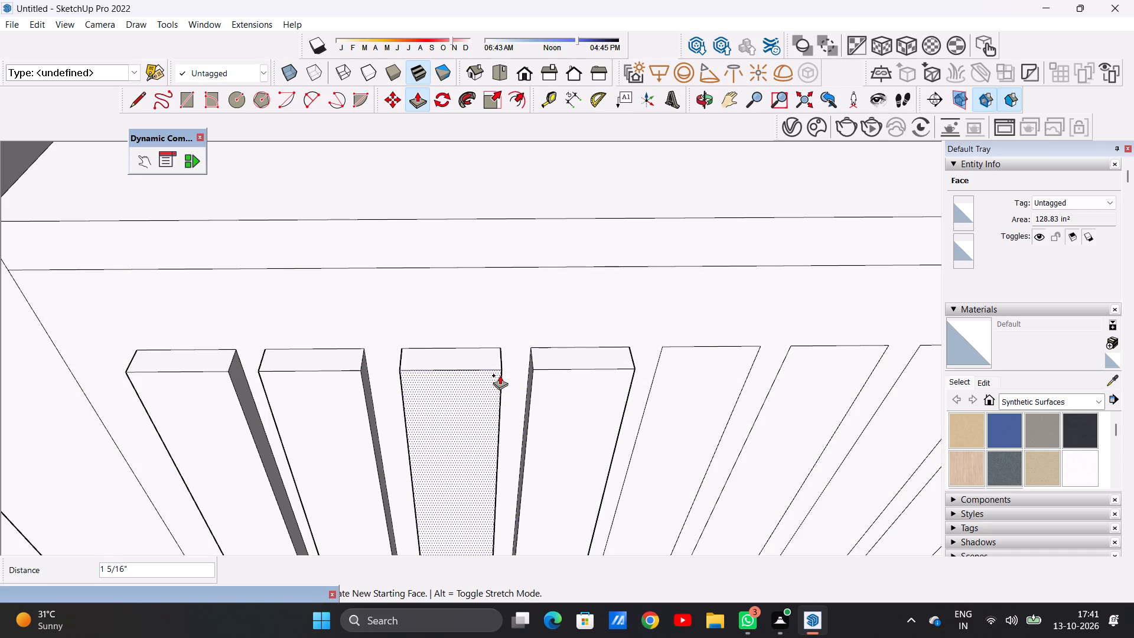
pyautogui.click(686, 356)
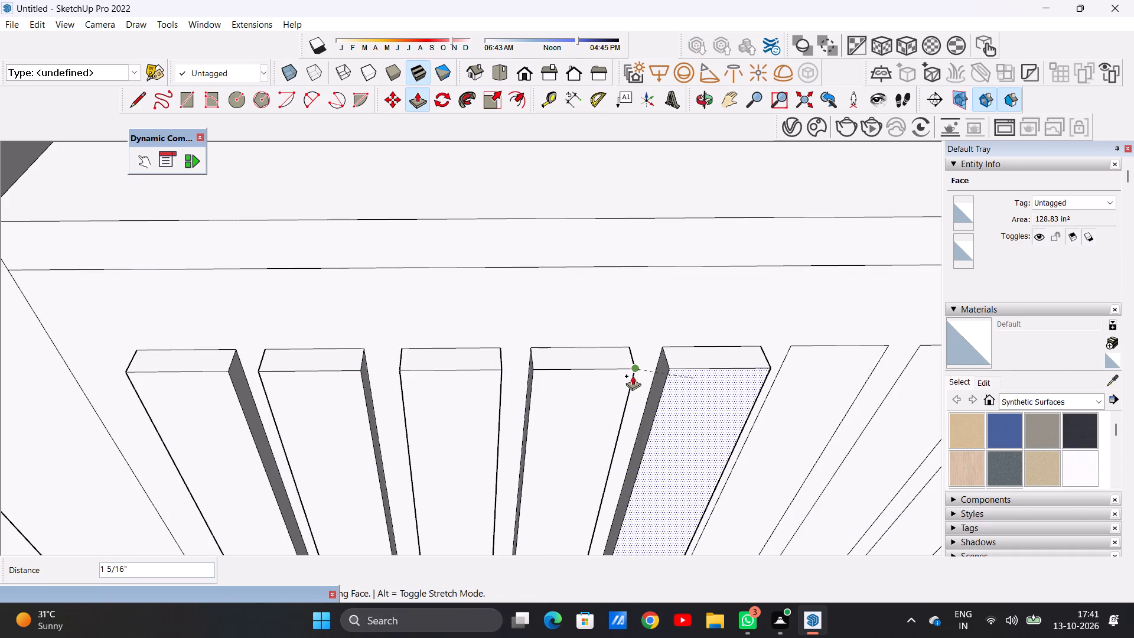
pyautogui.click(633, 376)
# Extrude the remaining three vertical strips of the parapet panel 1 5/16", matching the other raised strips.
pyautogui.scroll(-8, 0, 637)
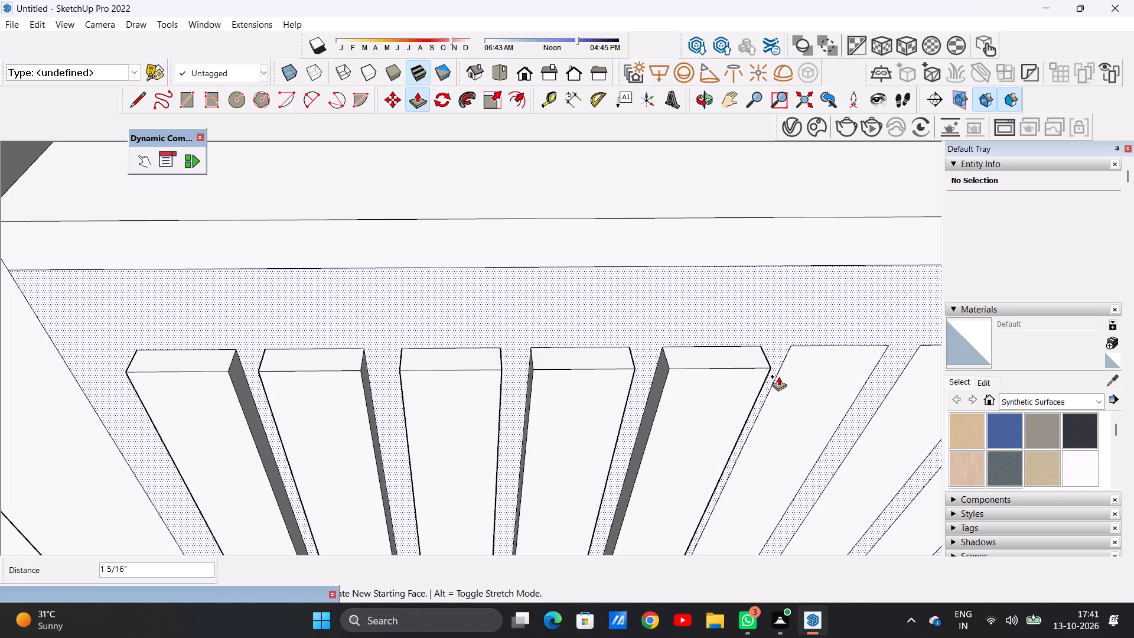
pyautogui.scroll(-8, 483, 414)
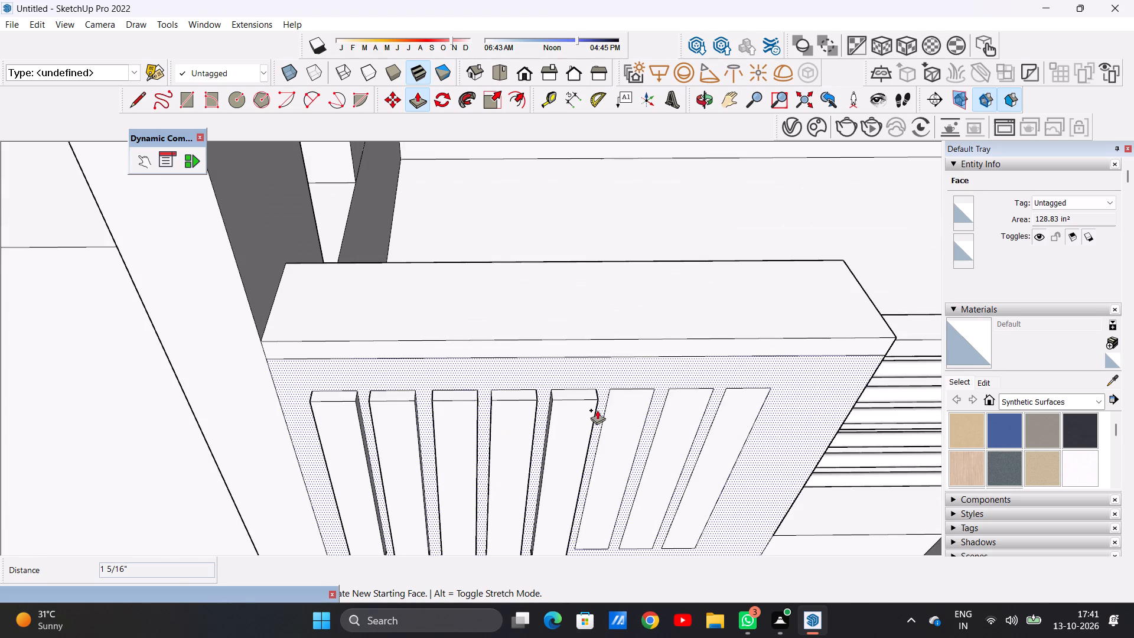
pyautogui.scroll(10, 638, 398)
pyautogui.click(584, 388)
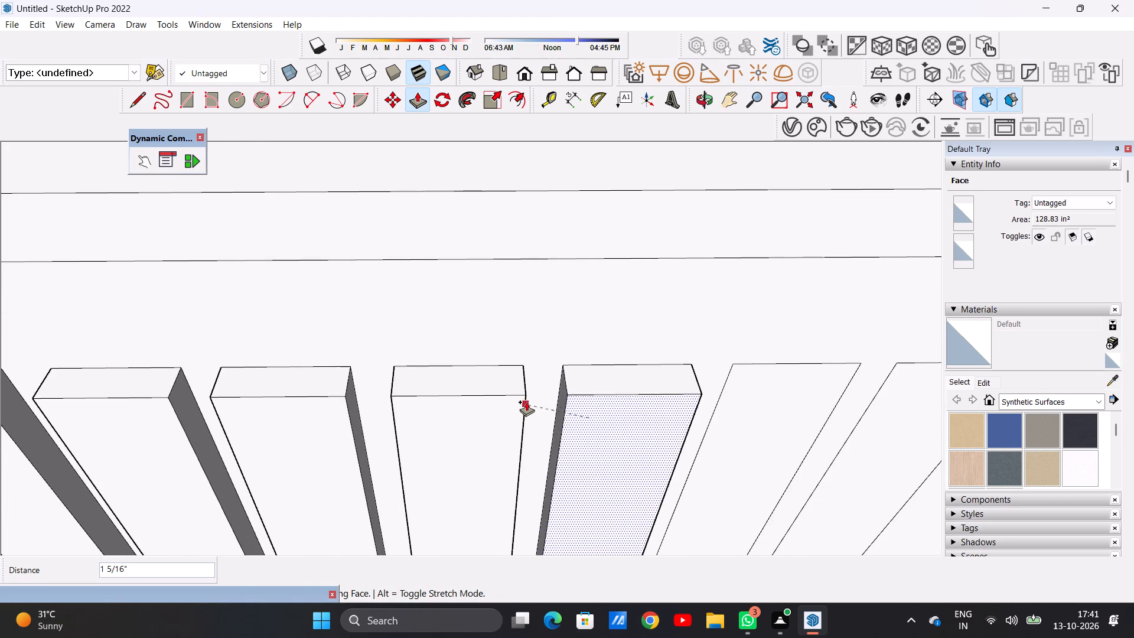
pyautogui.click(526, 400)
pyautogui.click(747, 372)
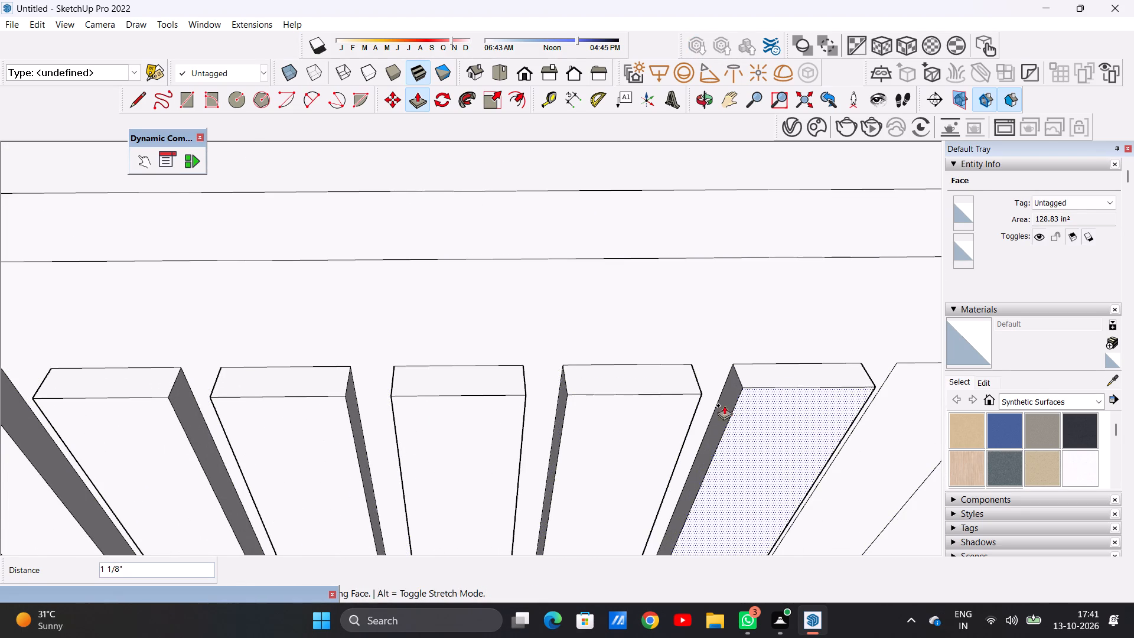
pyautogui.click(701, 400)
pyautogui.scroll(-8, 478, 466)
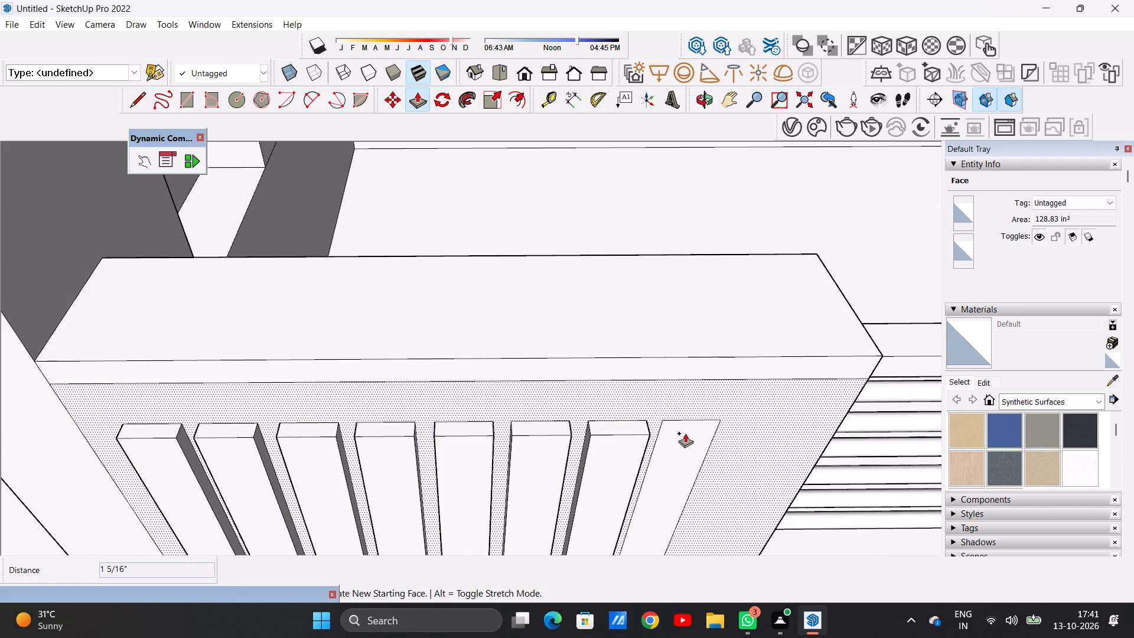
pyautogui.scroll(1, 692, 421)
pyautogui.scroll(-1, 692, 421)
pyautogui.scroll(7, 692, 421)
pyautogui.click(657, 428)
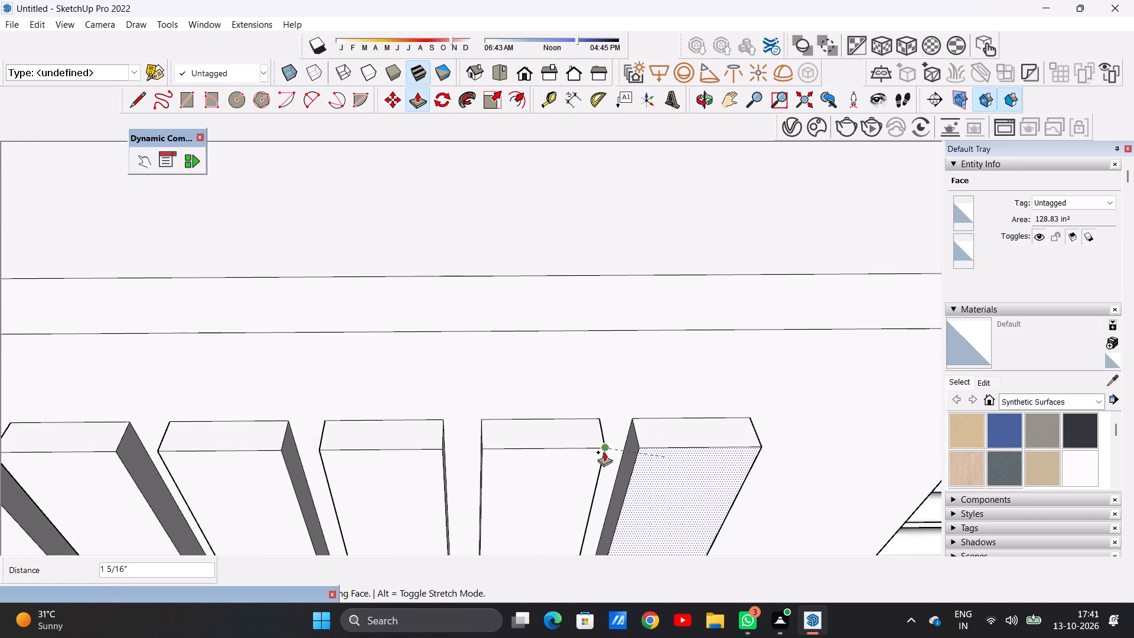
pyautogui.click(604, 451)
pyautogui.press('space')
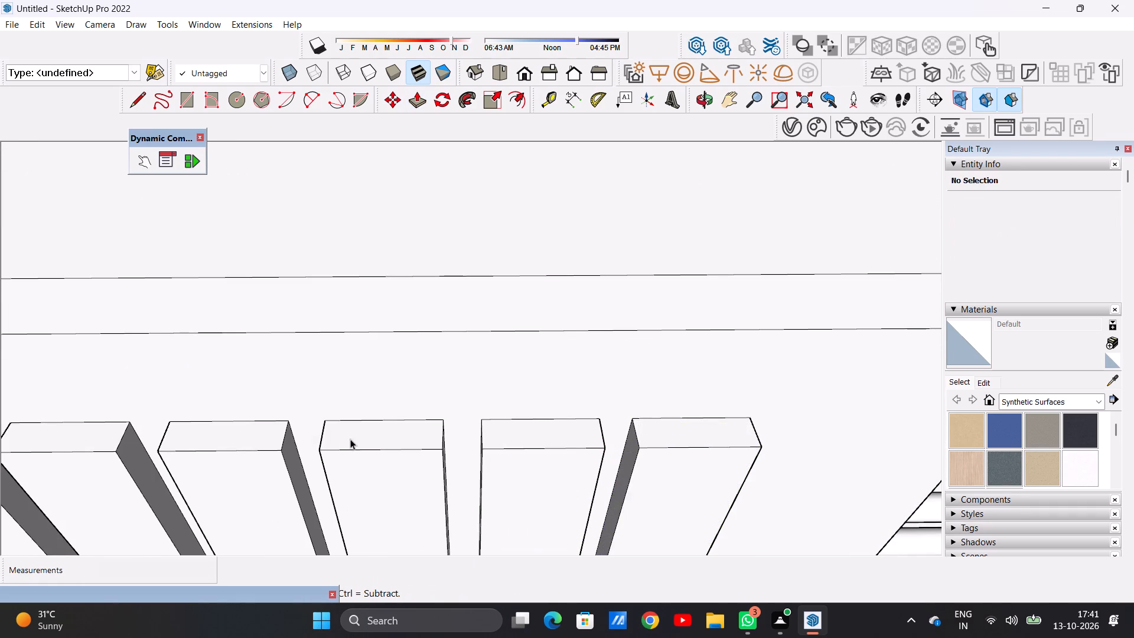
# Erase the stray line running lengthwise across the underside of the terrace's top slab.
pyautogui.scroll(-20, 346, 439)
pyautogui.scroll(-15, 346, 439)
pyautogui.moveTo(312, 477); pyautogui.dragTo(309, 342, button='middle')
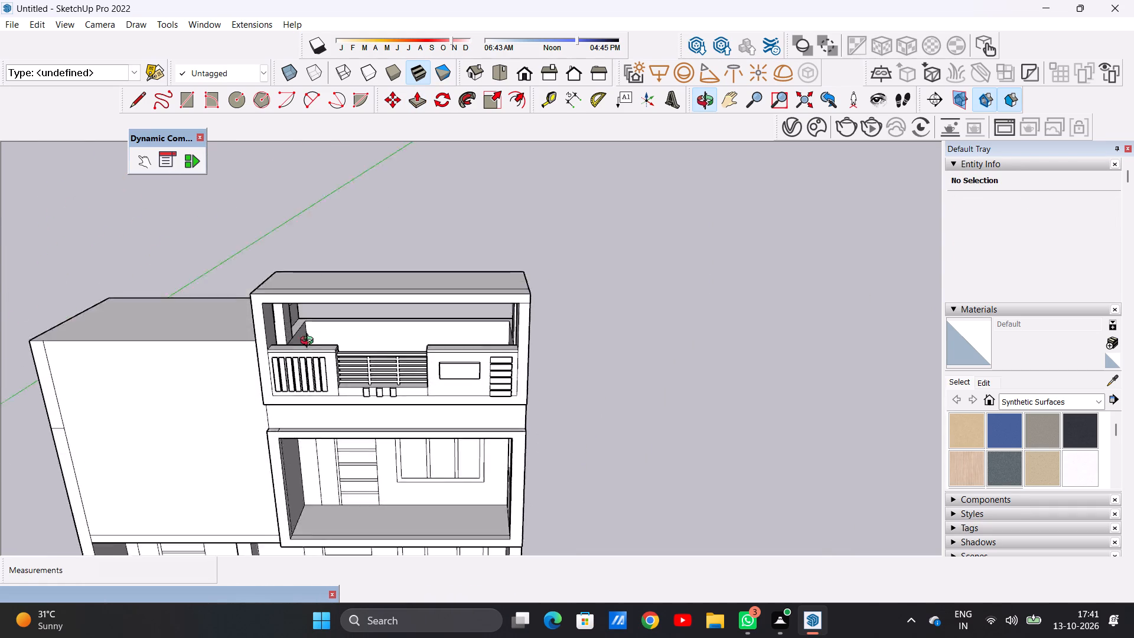
pyautogui.moveTo(309, 342); pyautogui.dragTo(294, 252, button='middle')
pyautogui.moveTo(317, 301); pyautogui.dragTo(302, 204, button='middle')
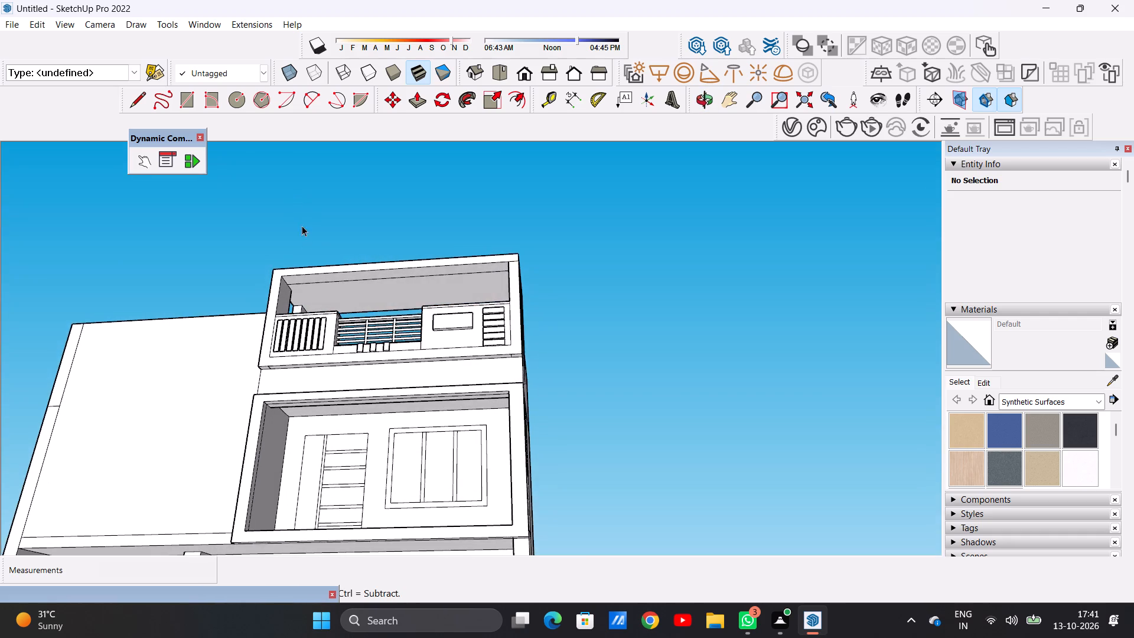
pyautogui.scroll(5, 316, 287)
pyautogui.scroll(-1, 321, 294)
pyautogui.scroll(1, 321, 294)
pyautogui.scroll(-1, 324, 301)
pyautogui.scroll(9, 324, 301)
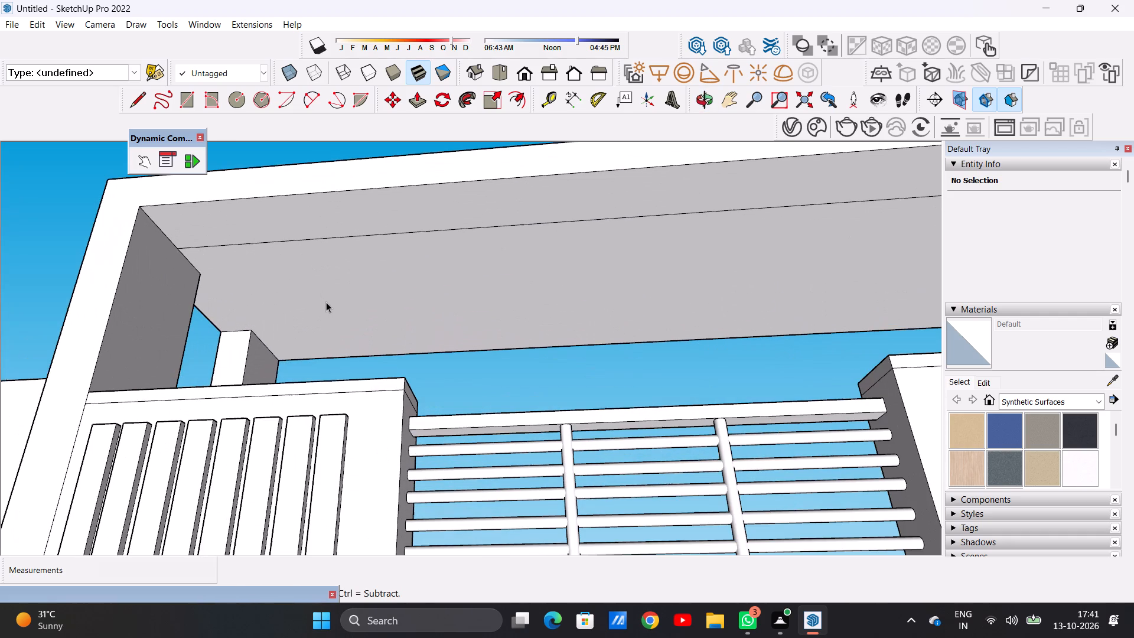
pyautogui.press('e')
pyautogui.moveTo(320, 227); pyautogui.dragTo(328, 246)
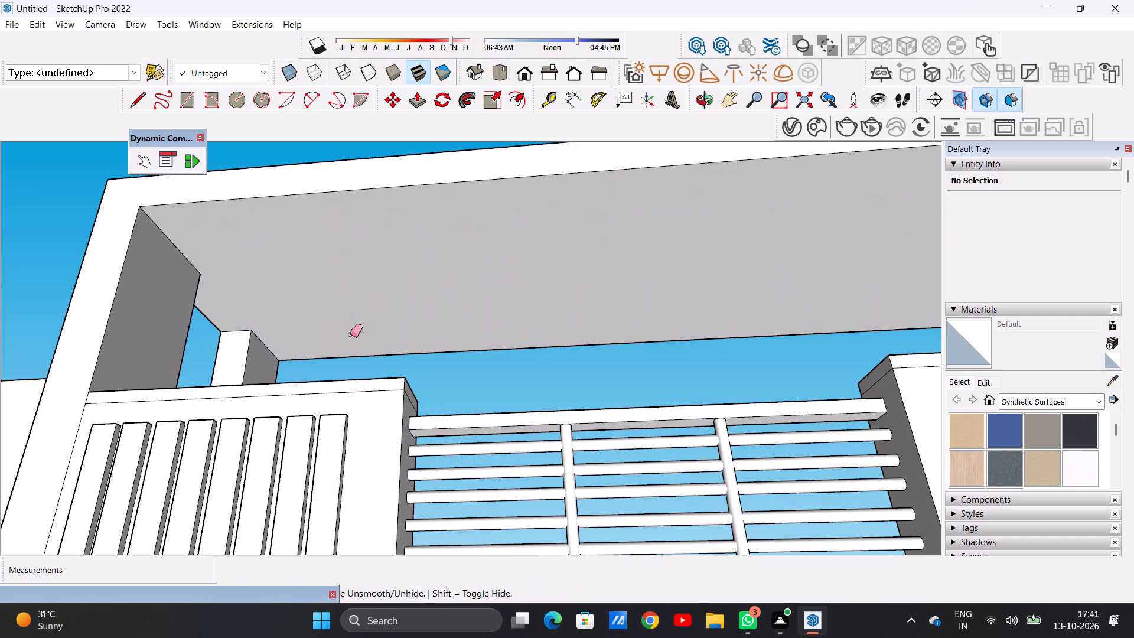
pyautogui.moveTo(347, 330); pyautogui.dragTo(363, 296, button='middle')
pyautogui.scroll(-6, 339, 370)
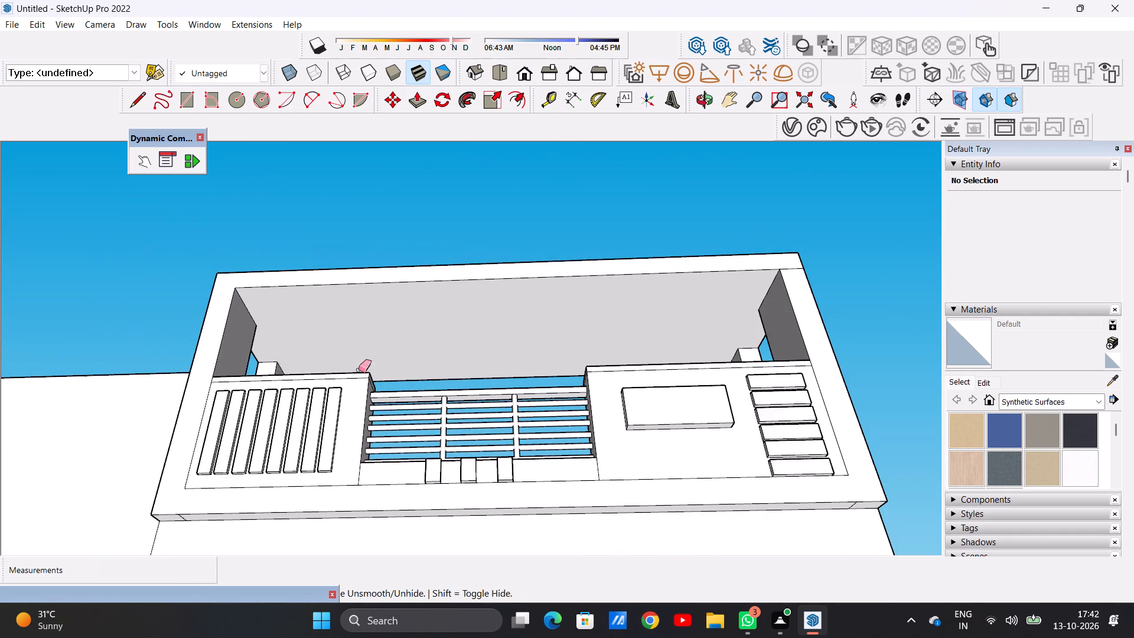
pyautogui.scroll(9, 387, 327)
pyautogui.press('space')
# Draw a rectangle about 3' 9 1/2" by 11 9/16" on the top slab's underside, near the striped panel's end.
pyautogui.scroll(-8, 357, 373)
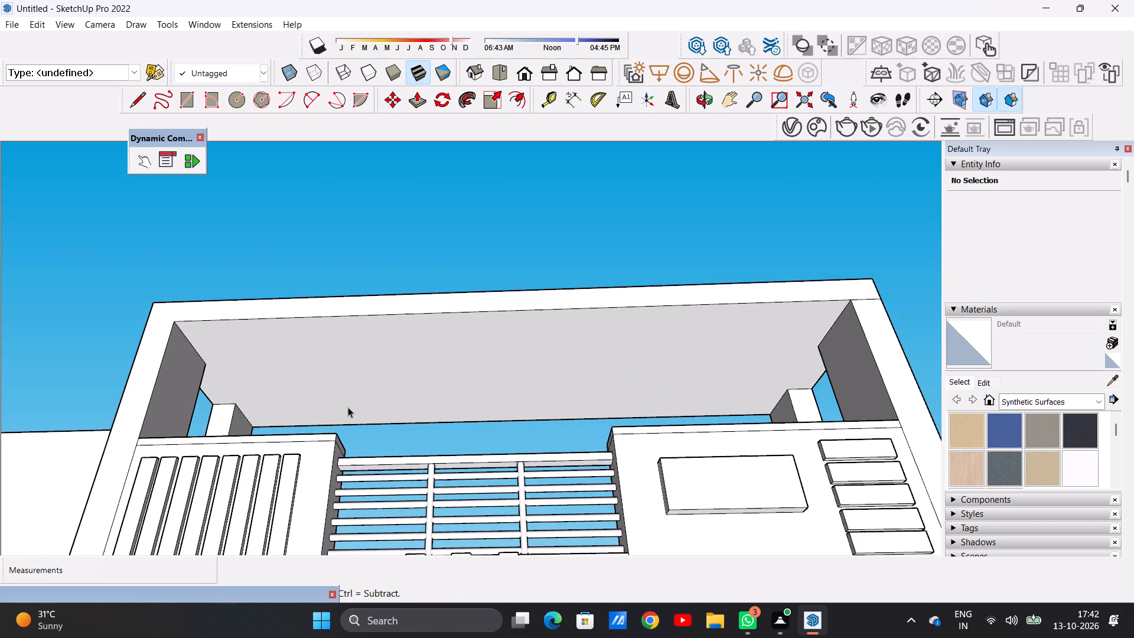
pyautogui.moveTo(351, 428); pyautogui.dragTo(353, 399, button='middle')
pyautogui.scroll(5, 383, 338)
pyautogui.moveTo(383, 346); pyautogui.dragTo(389, 379, button='middle')
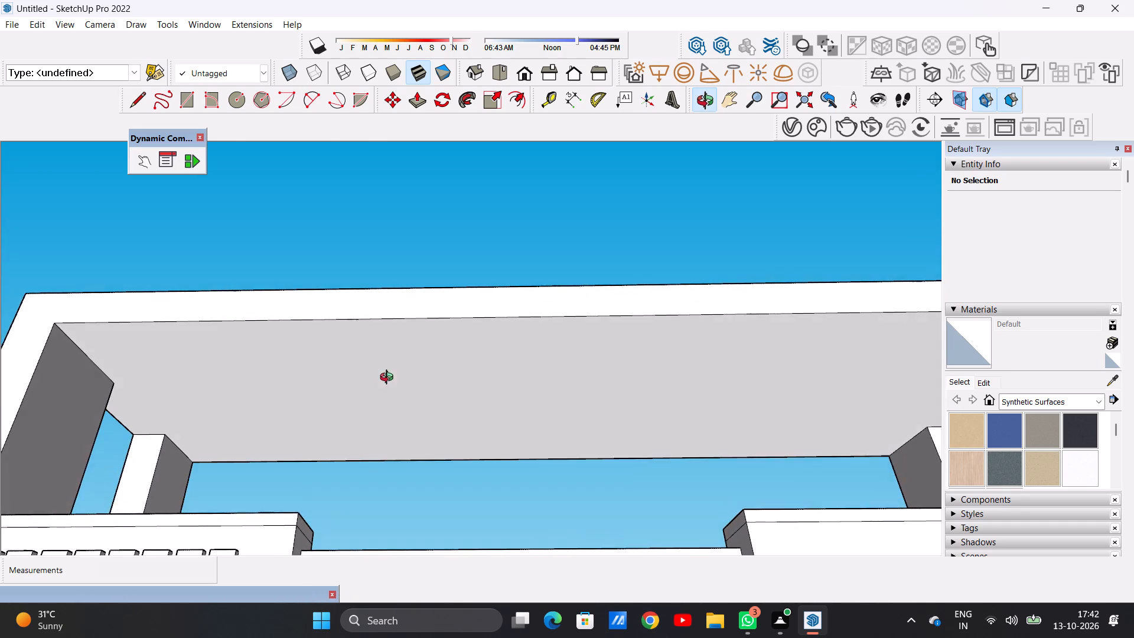
pyautogui.moveTo(389, 379); pyautogui.dragTo(390, 366, button='middle')
pyautogui.press('r')
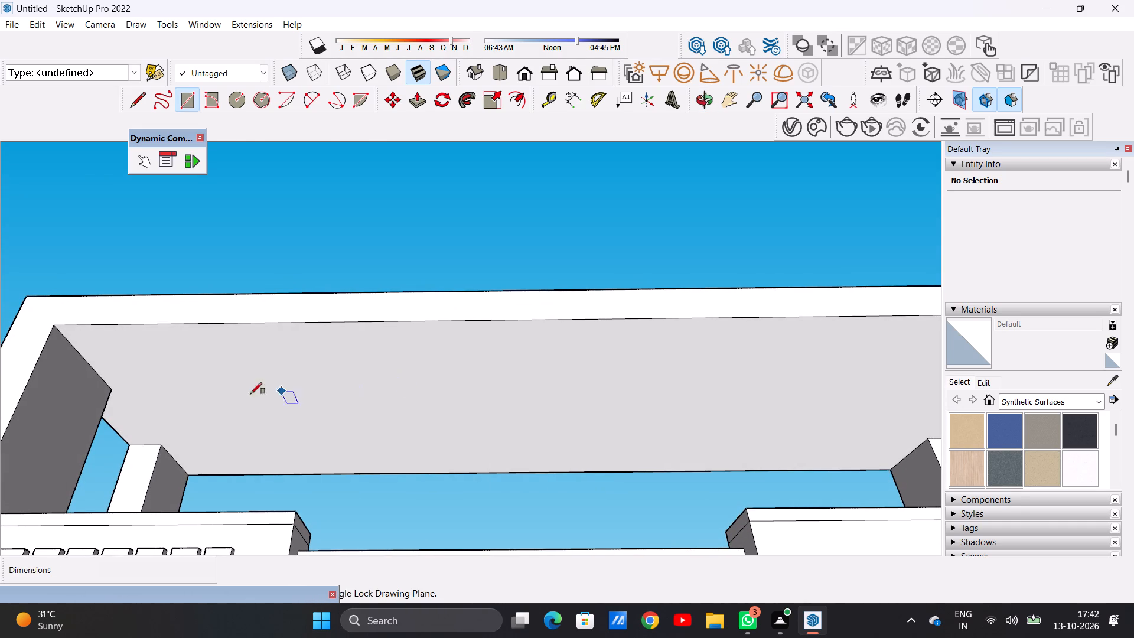
pyautogui.click(163, 357)
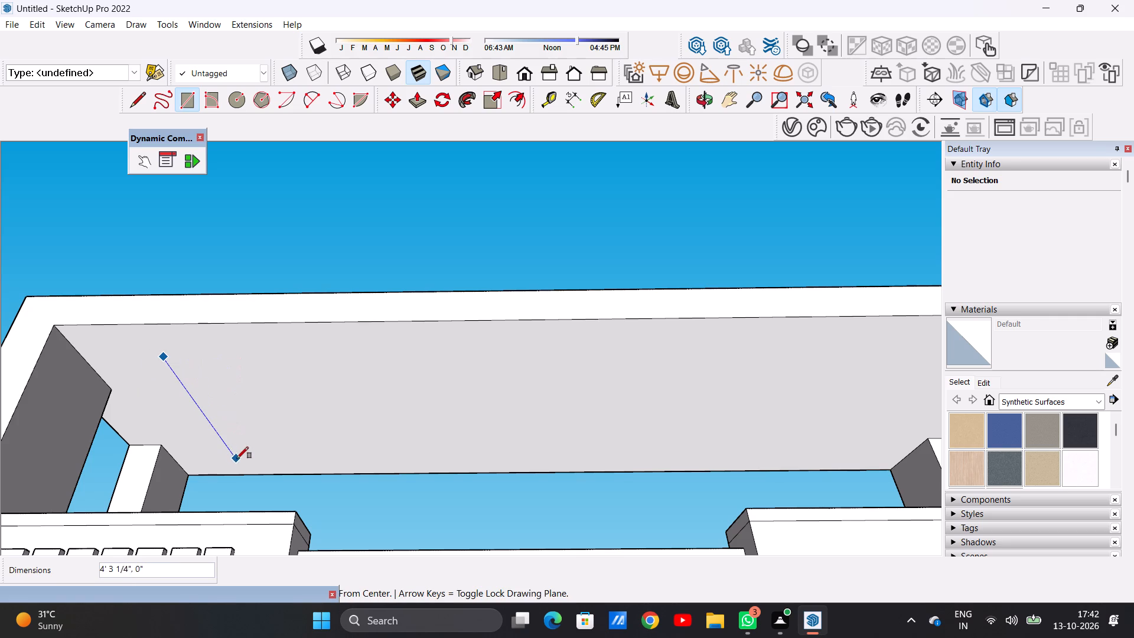
pyautogui.click(271, 450)
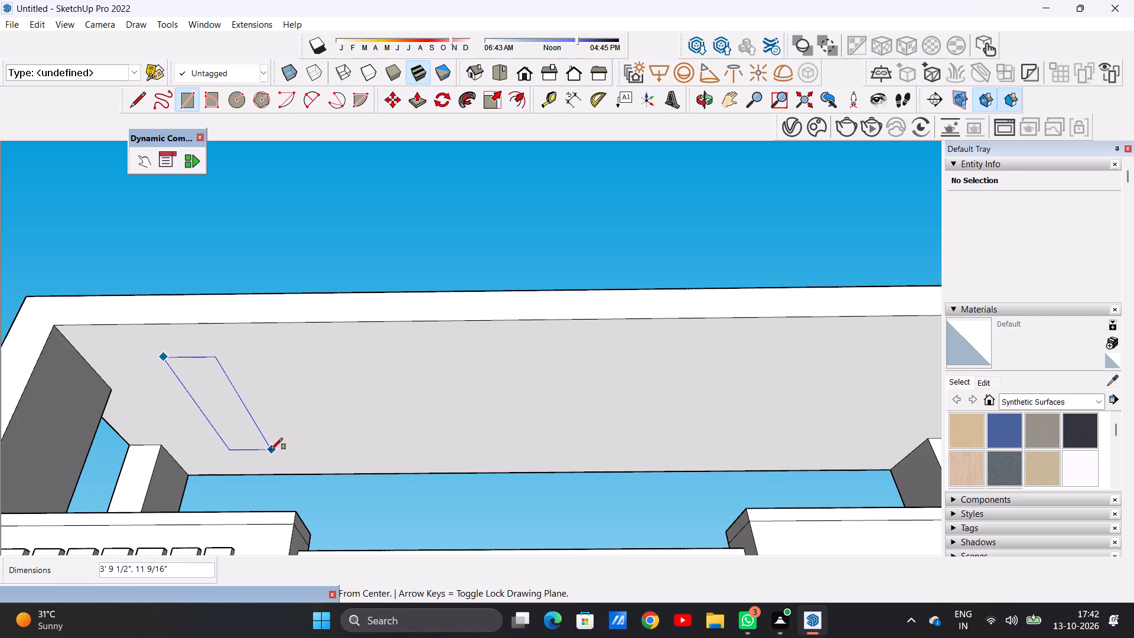
pyautogui.press('space')
# Copy the underside rectangle 13' 11 5/16" lengthwise along the slab to its opposite end.
pyautogui.moveTo(234, 413); pyautogui.dragTo(252, 417, button='middle')
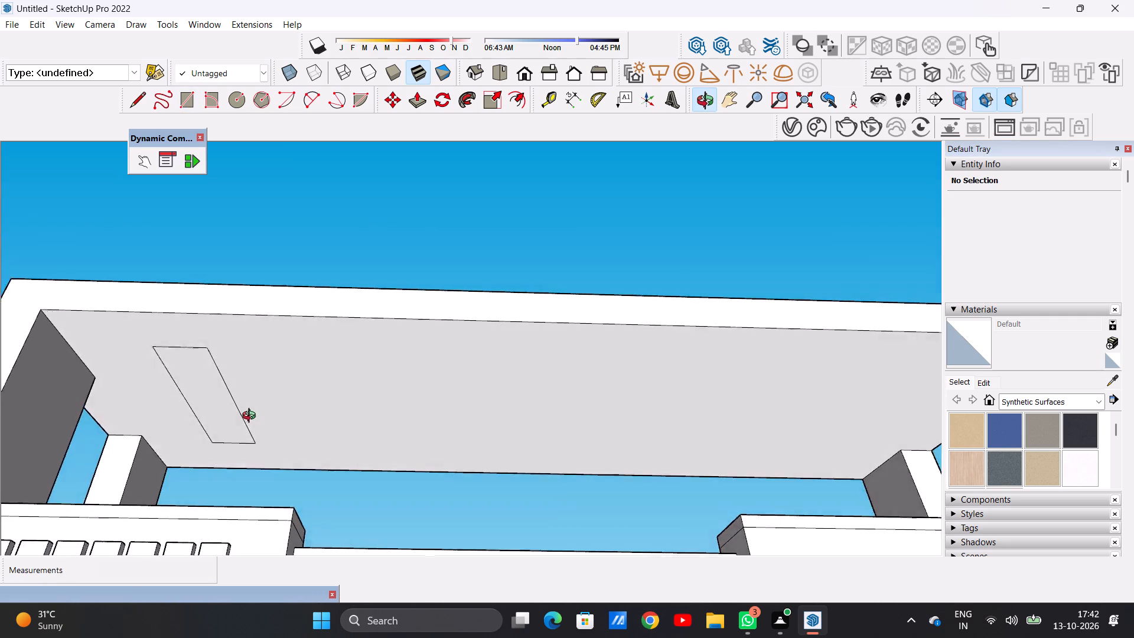
pyautogui.moveTo(252, 417); pyautogui.dragTo(285, 470, button='middle')
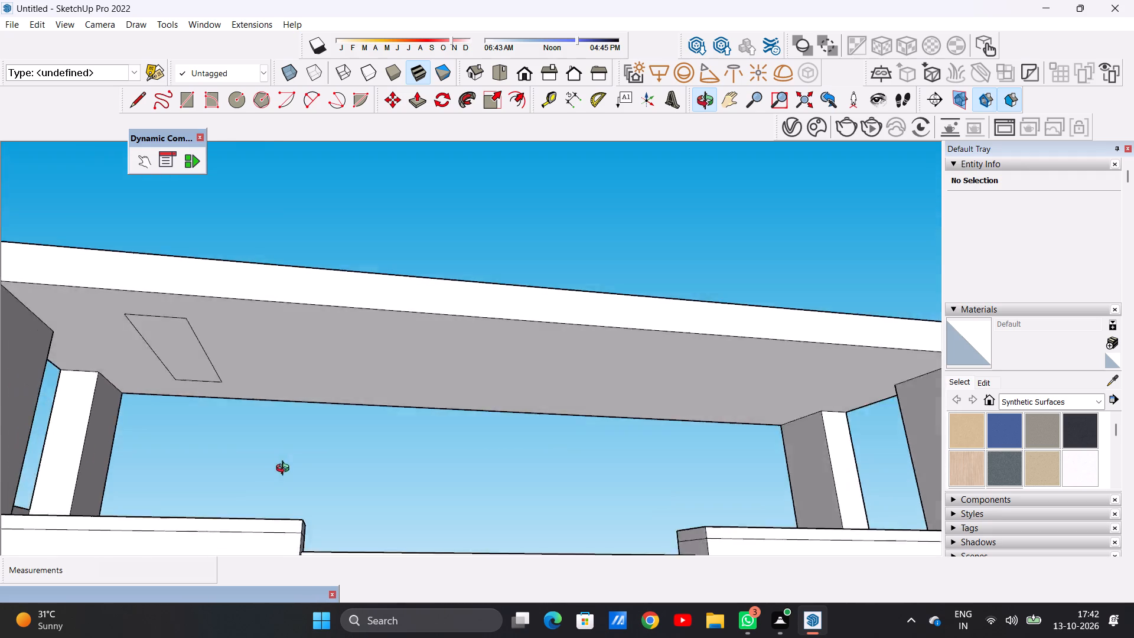
pyautogui.moveTo(285, 470); pyautogui.dragTo(290, 469, button='middle')
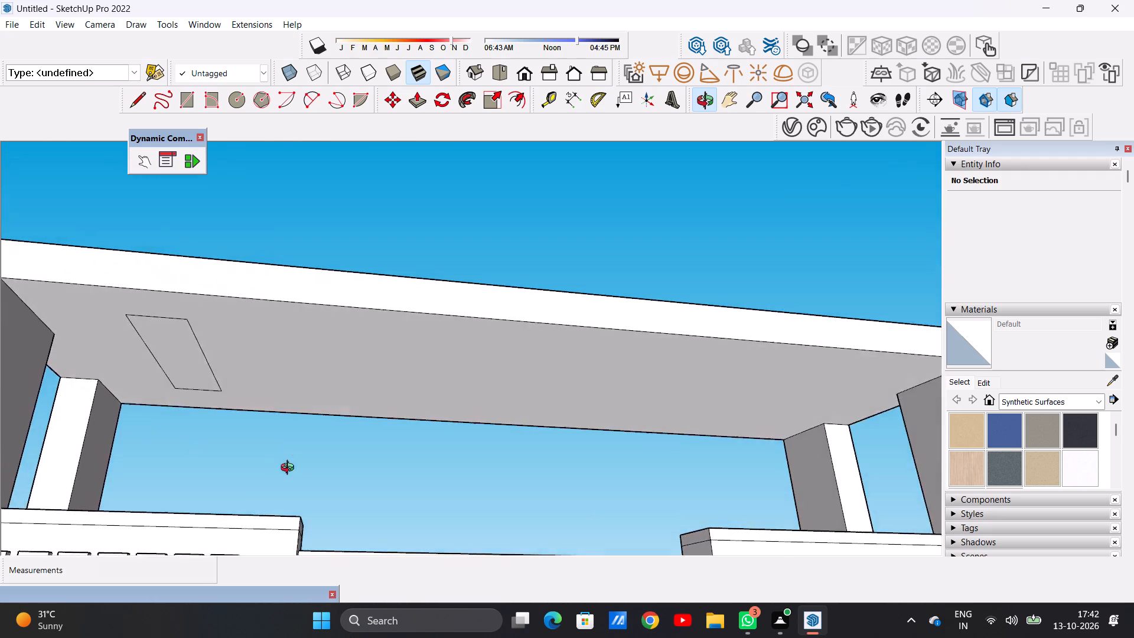
pyautogui.moveTo(290, 469); pyautogui.dragTo(268, 385, button='middle')
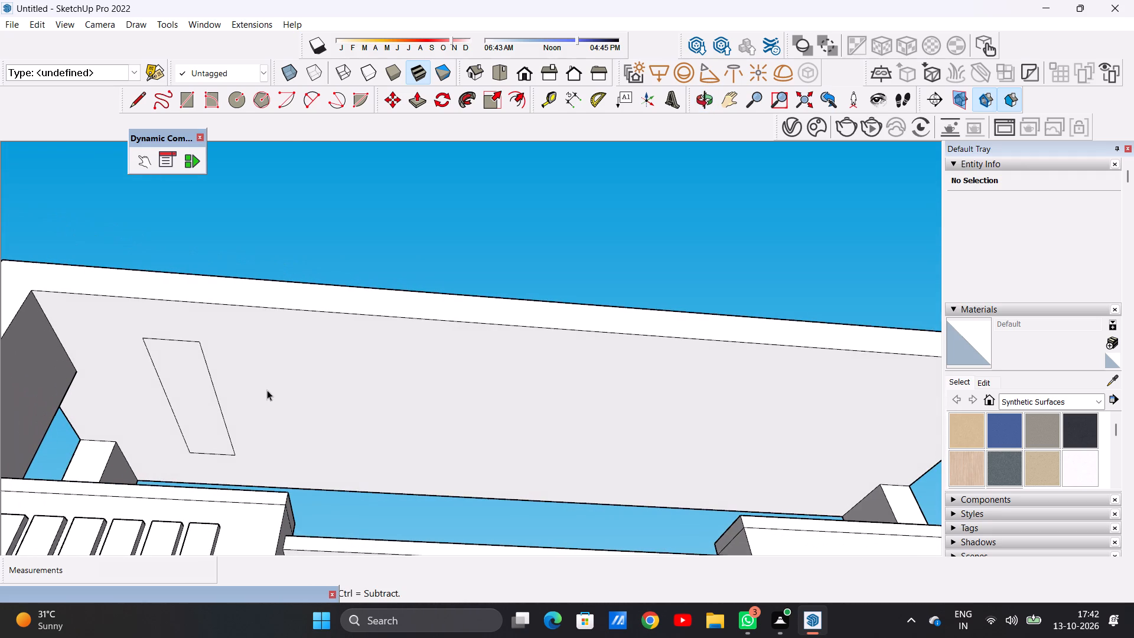
pyautogui.doubleClick(197, 407)
pyautogui.press('m')
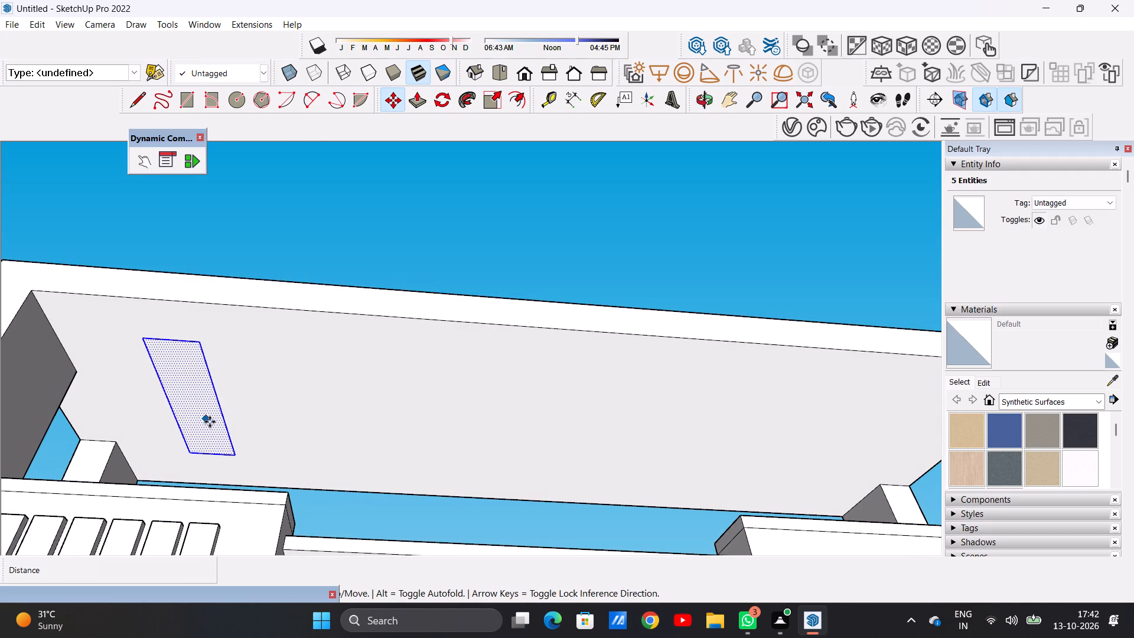
pyautogui.click(235, 448)
pyautogui.scroll(-7, 307, 455)
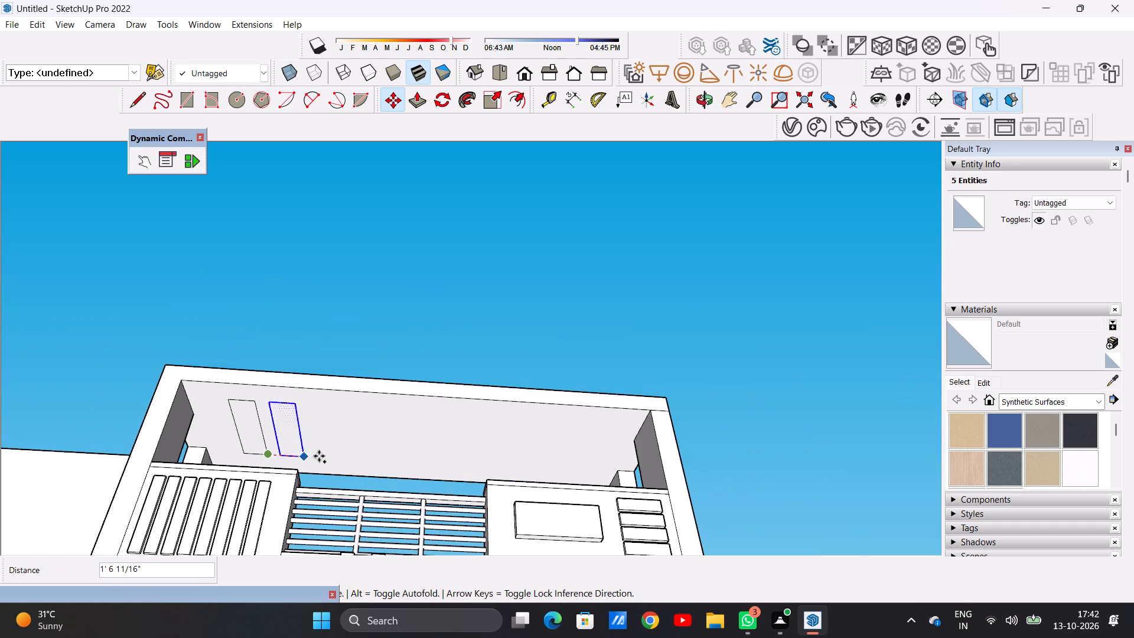
pyautogui.scroll(7, 540, 473)
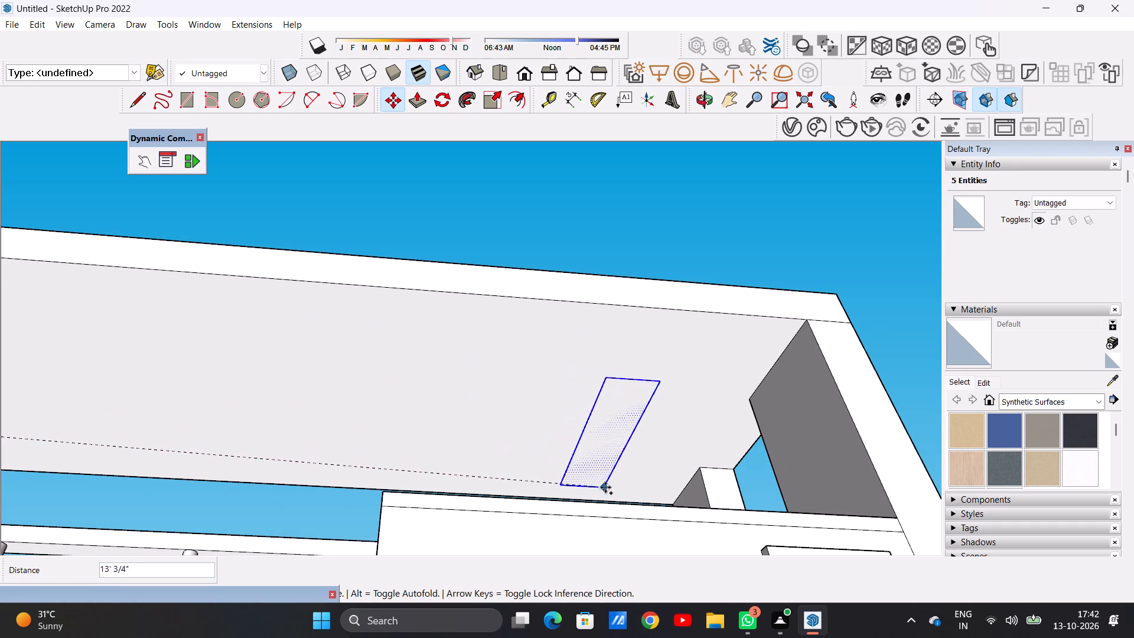
pyautogui.click(656, 477)
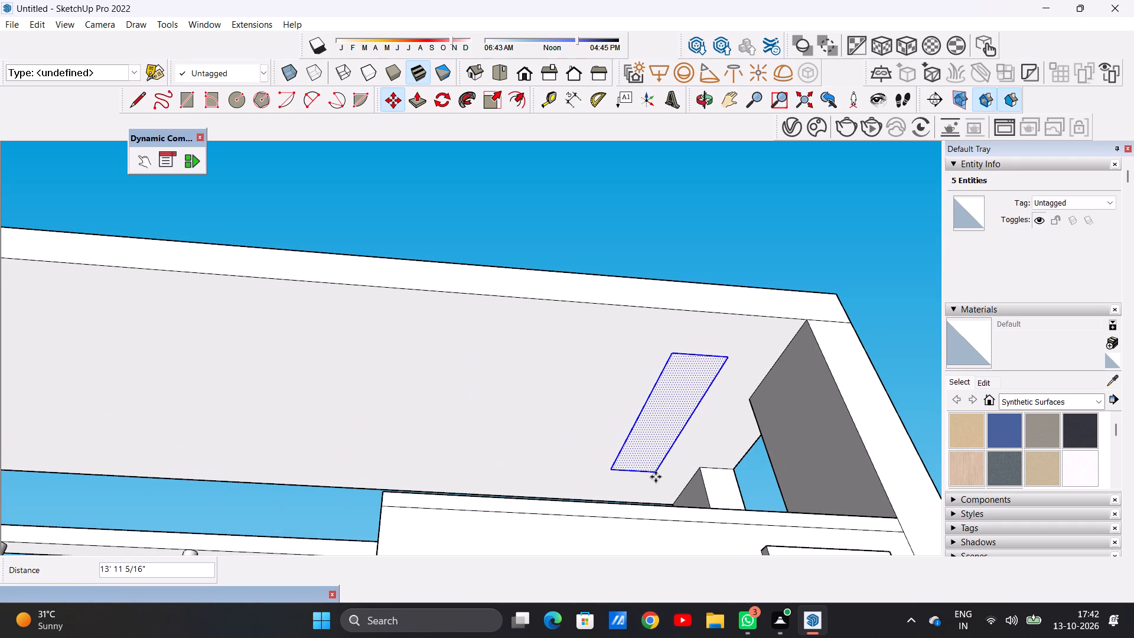
# Add one rectangle copy just inward of each end rectangle, offsetting the second of these 10' 5 5/16" from the first.
pyautogui.click(656, 477)
pyautogui.scroll(-8, 514, 466)
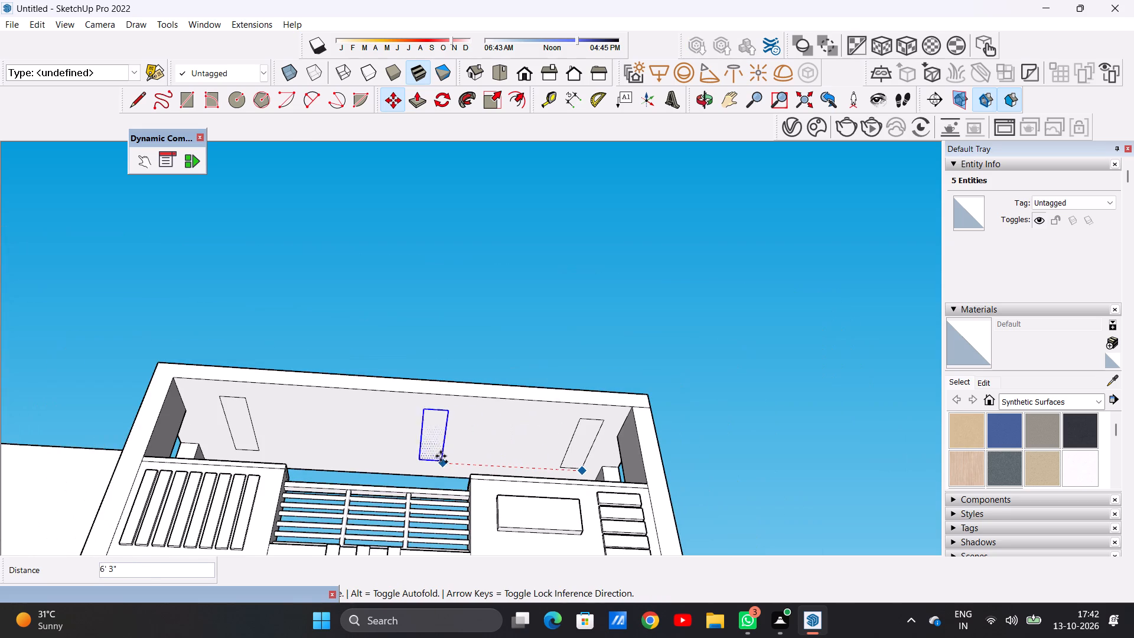
pyautogui.click(302, 451)
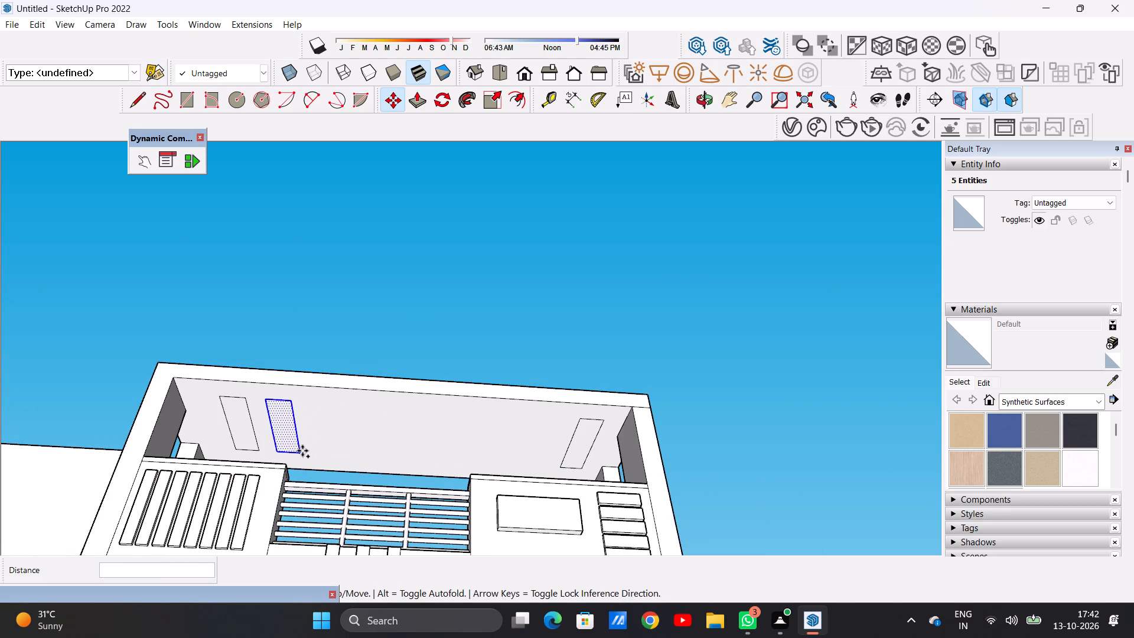
pyautogui.click(302, 451)
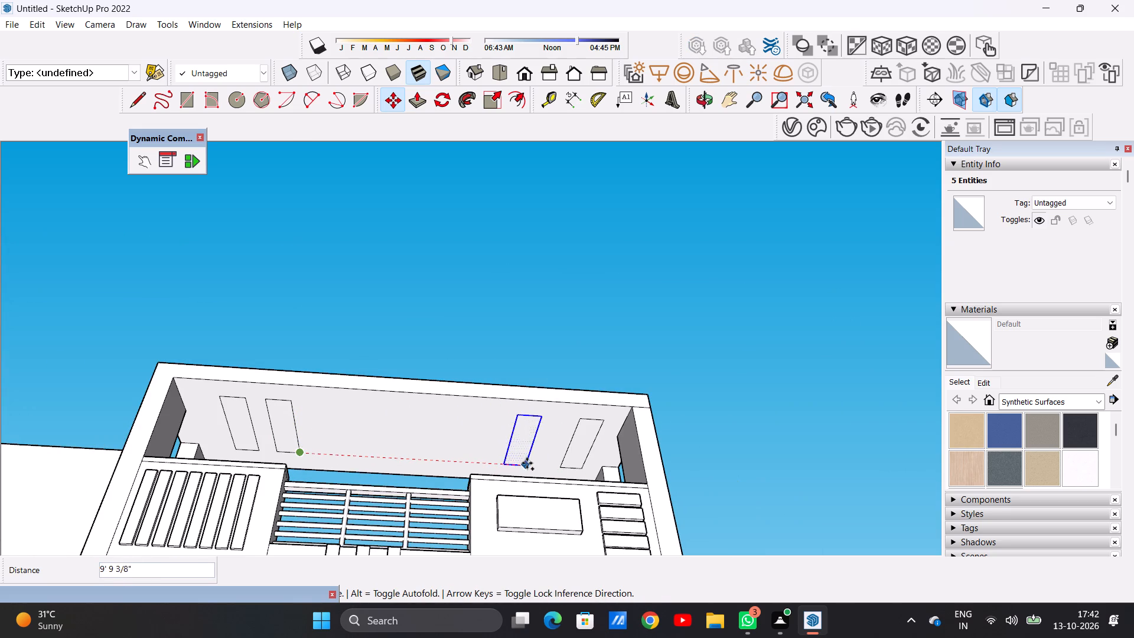
pyautogui.click(542, 467)
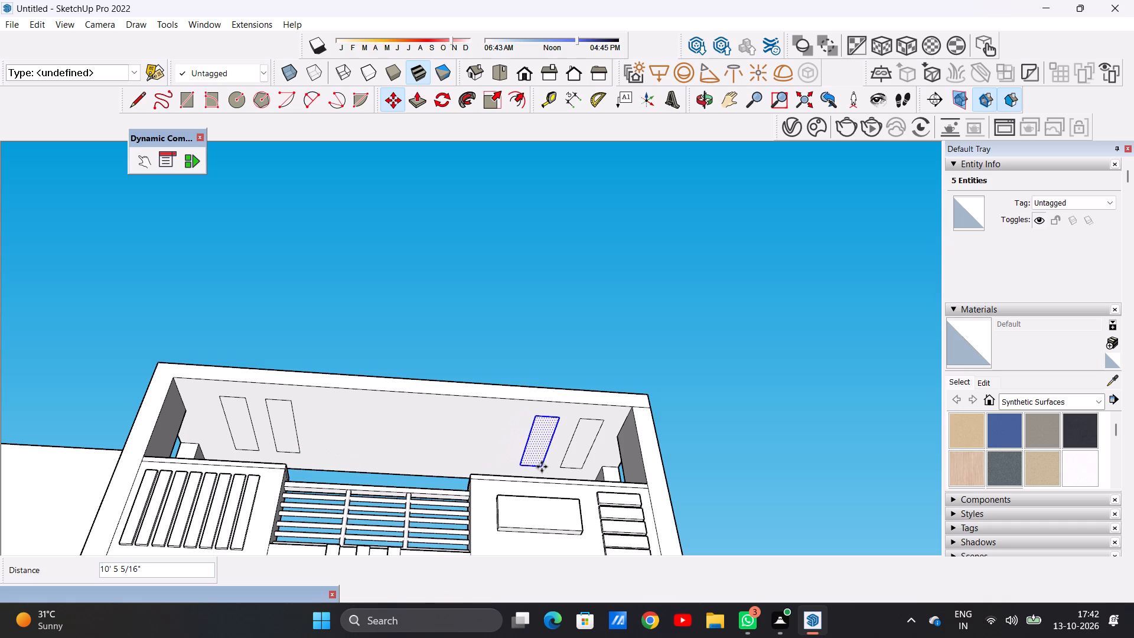
# Copy the rectangle 8' 8 7/8" back and 7' 1/2" forward along the slab, making a third rectangle at each end.
pyautogui.click(542, 467)
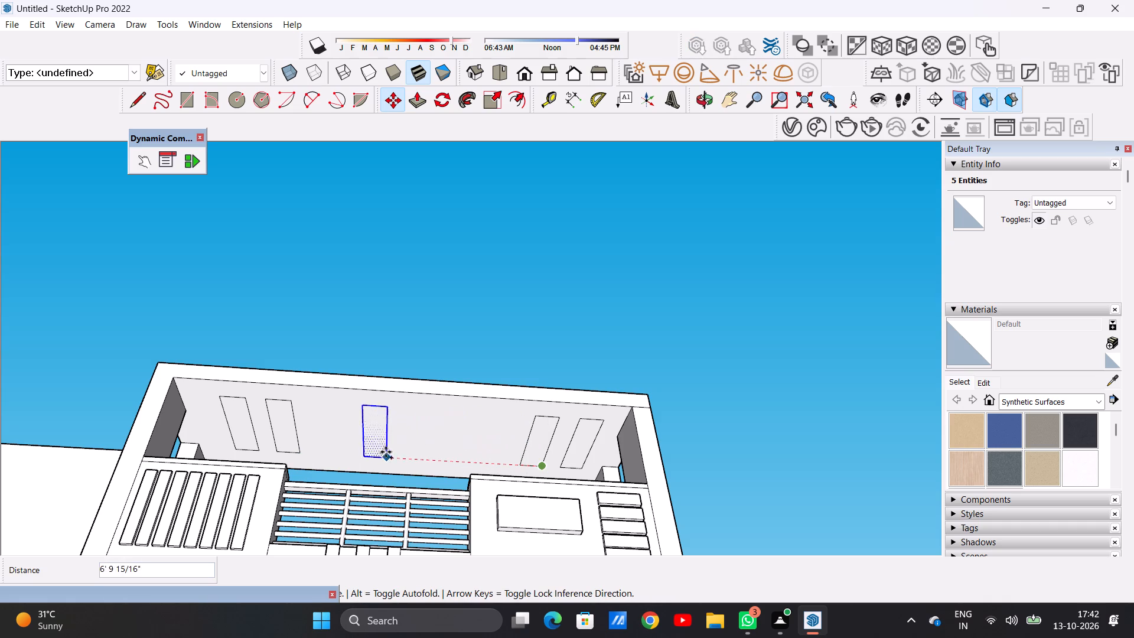
pyautogui.click(340, 458)
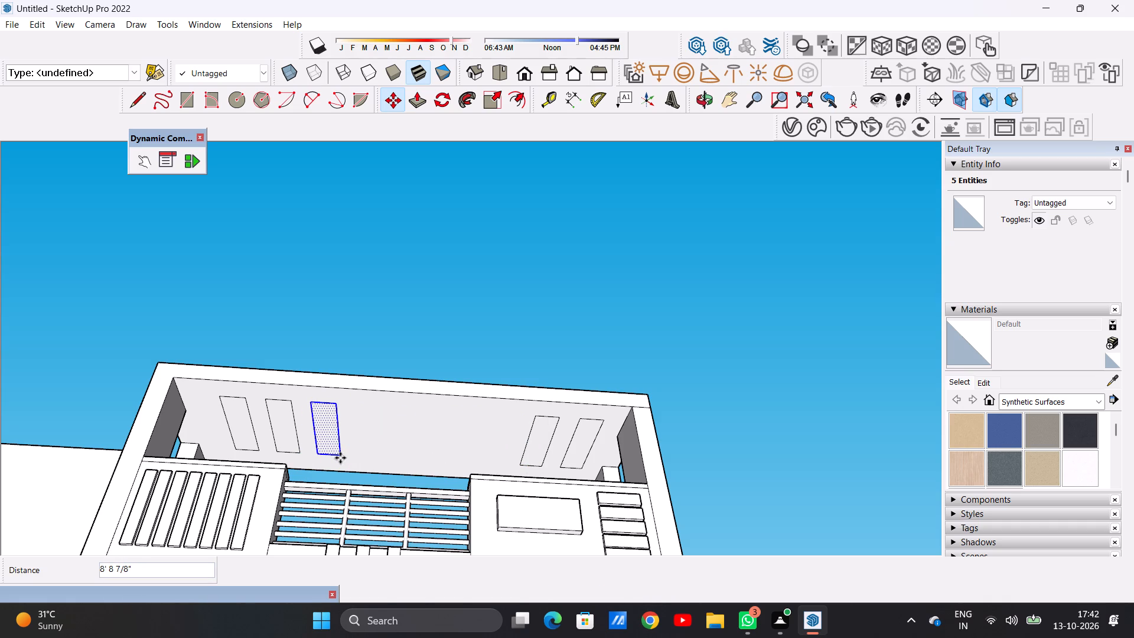
pyautogui.click(340, 458)
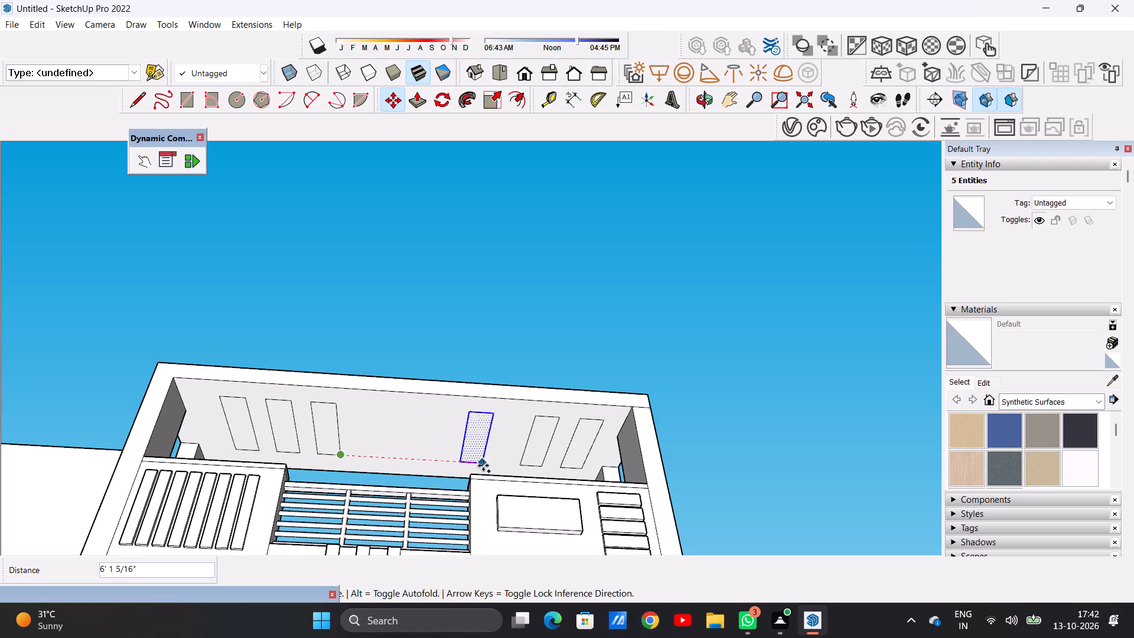
pyautogui.click(503, 466)
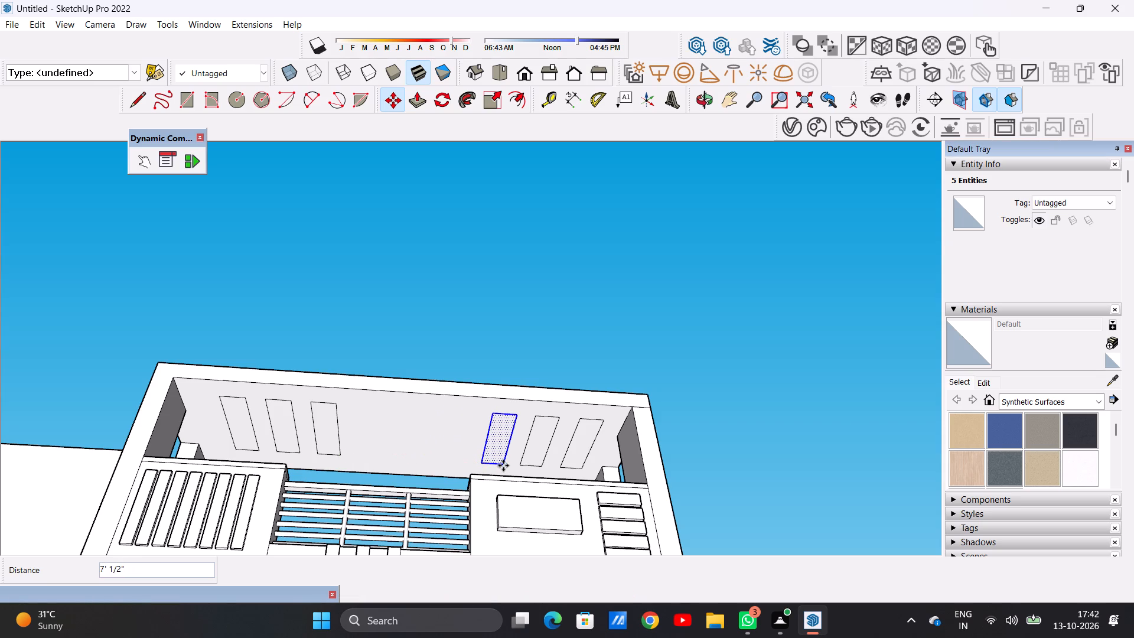
# Fill the middle gap with three evenly spaced rectangle copies, making the last two moves 3' 7" and 1' 10 9/16".
pyautogui.click(503, 466)
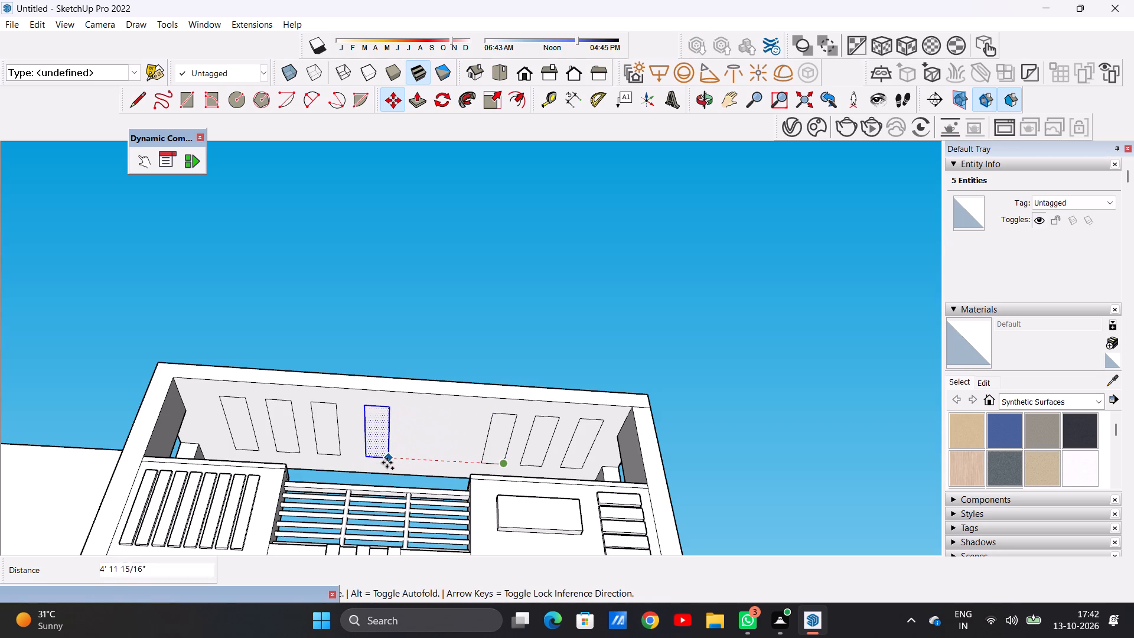
pyautogui.click(379, 461)
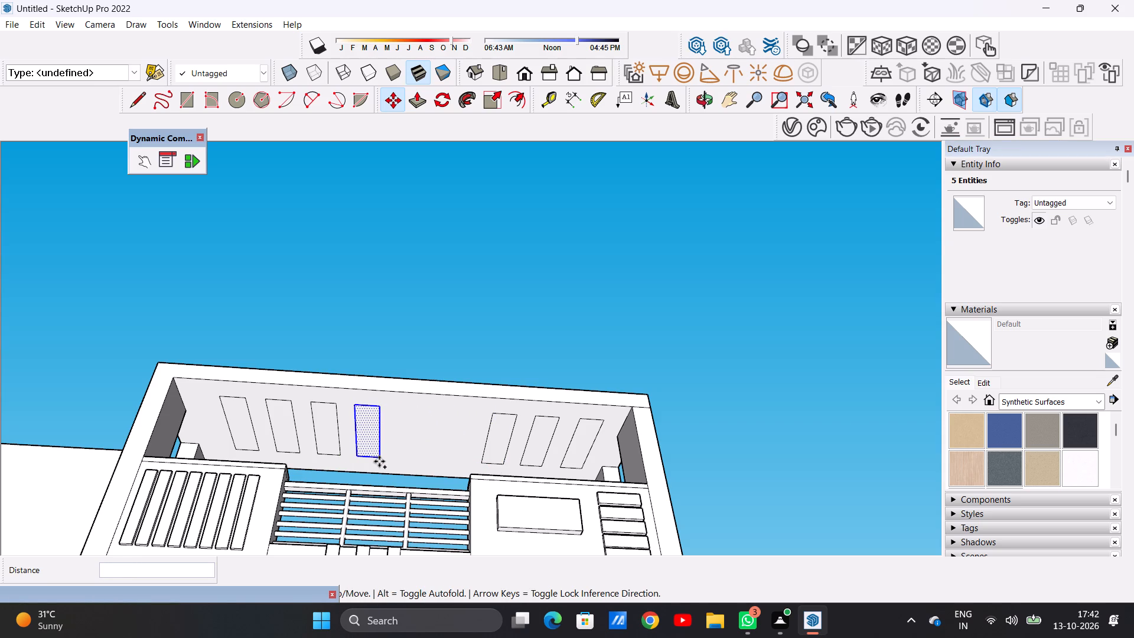
pyautogui.click(379, 461)
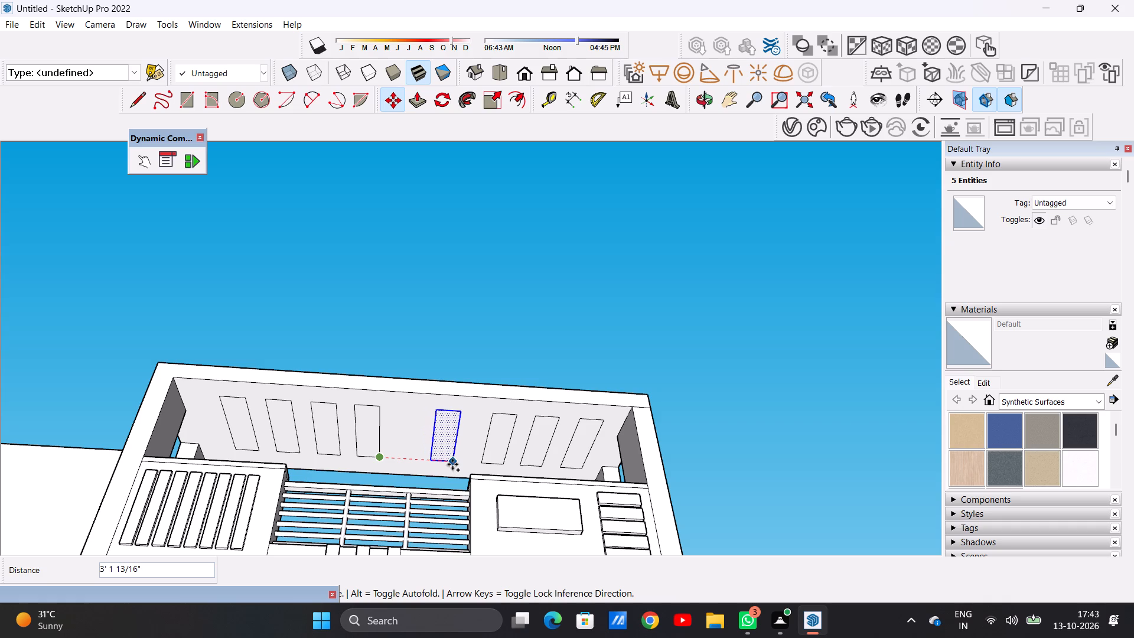
pyautogui.click(462, 463)
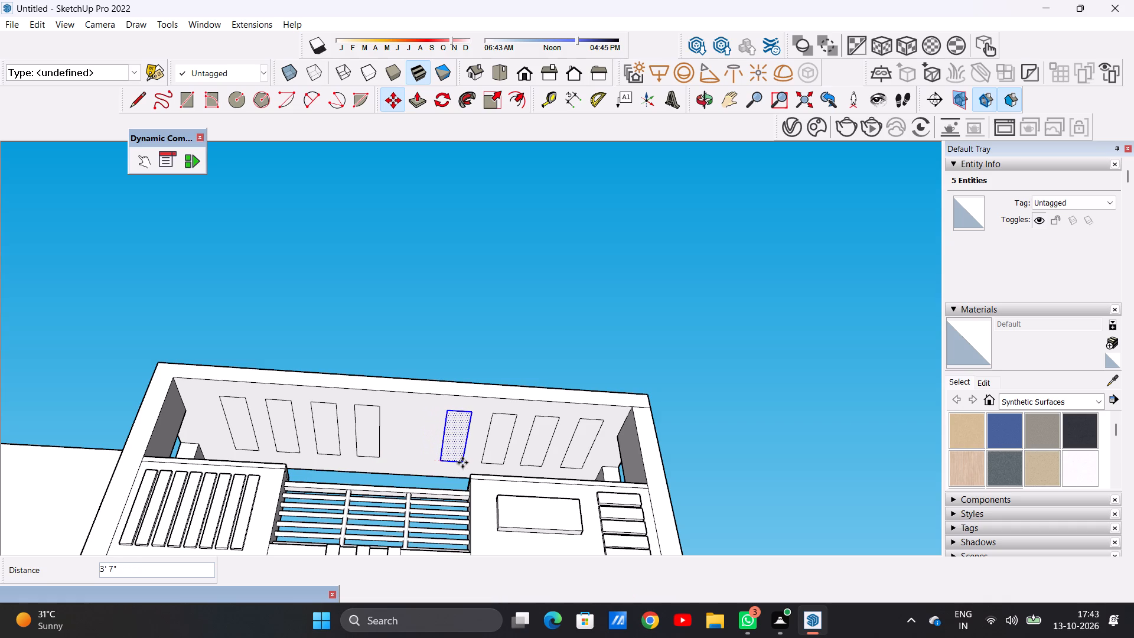
pyautogui.click(462, 463)
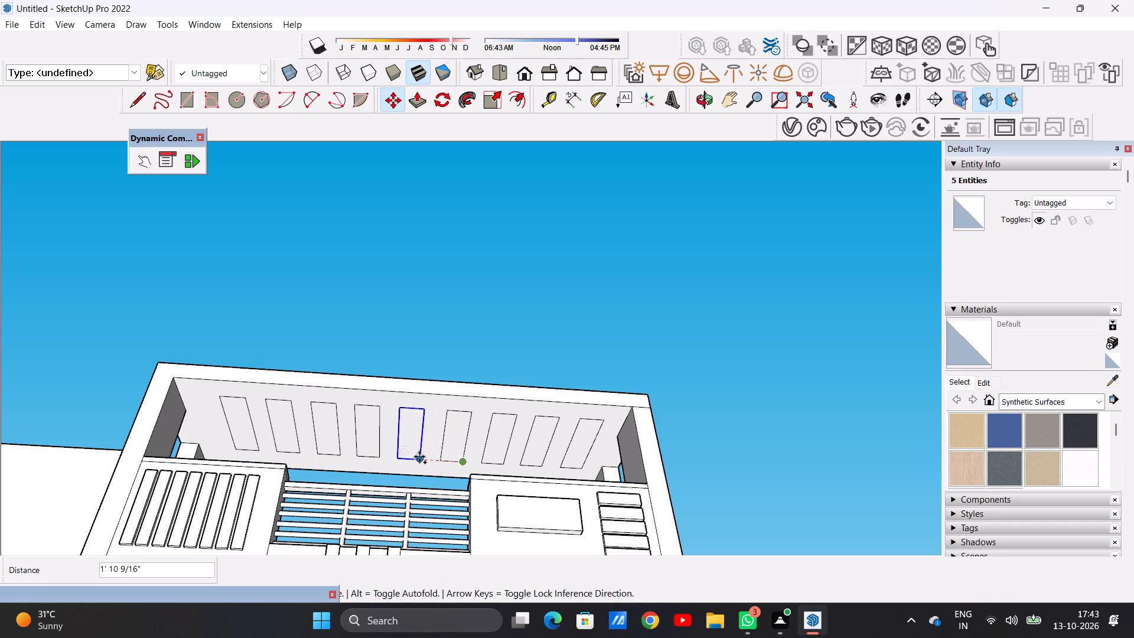
pyautogui.click(419, 457)
pyautogui.press('space')
pyautogui.click(454, 274)
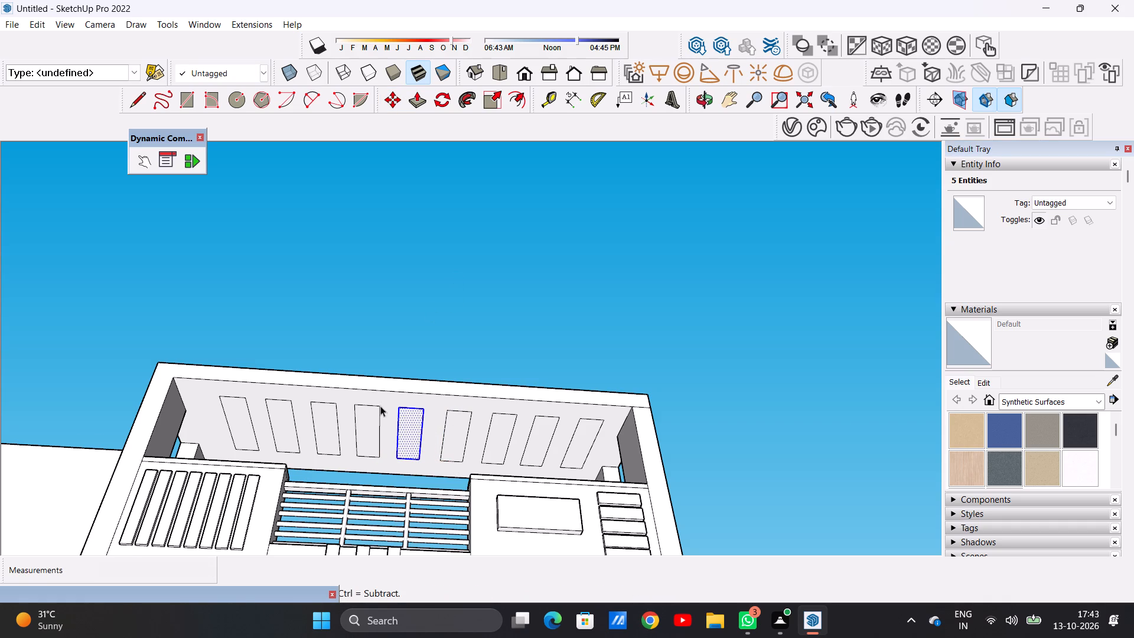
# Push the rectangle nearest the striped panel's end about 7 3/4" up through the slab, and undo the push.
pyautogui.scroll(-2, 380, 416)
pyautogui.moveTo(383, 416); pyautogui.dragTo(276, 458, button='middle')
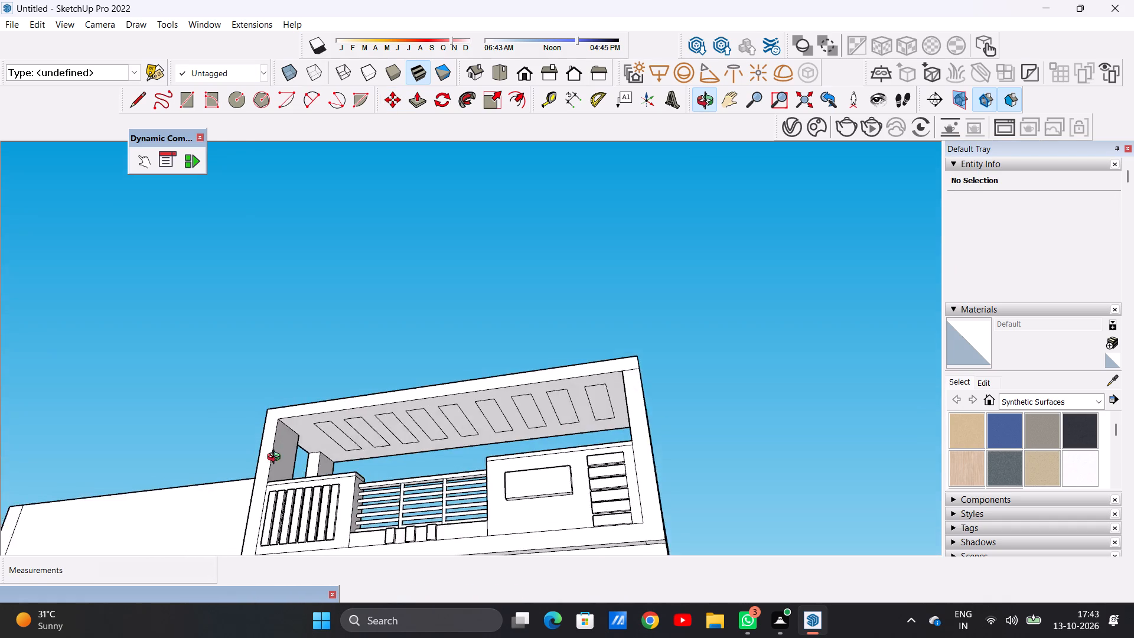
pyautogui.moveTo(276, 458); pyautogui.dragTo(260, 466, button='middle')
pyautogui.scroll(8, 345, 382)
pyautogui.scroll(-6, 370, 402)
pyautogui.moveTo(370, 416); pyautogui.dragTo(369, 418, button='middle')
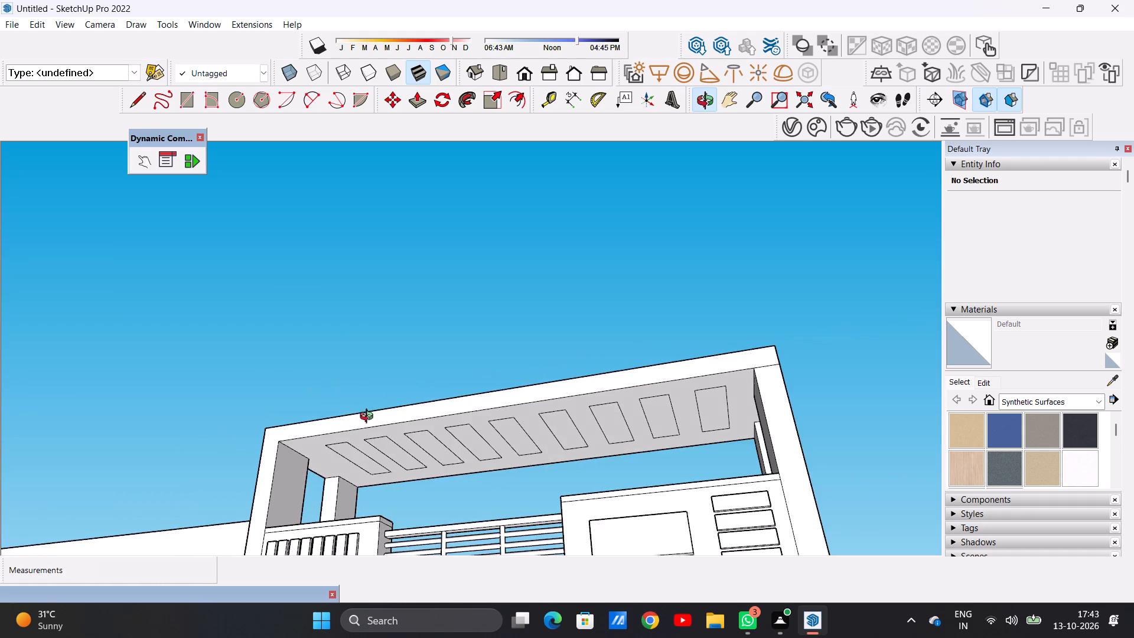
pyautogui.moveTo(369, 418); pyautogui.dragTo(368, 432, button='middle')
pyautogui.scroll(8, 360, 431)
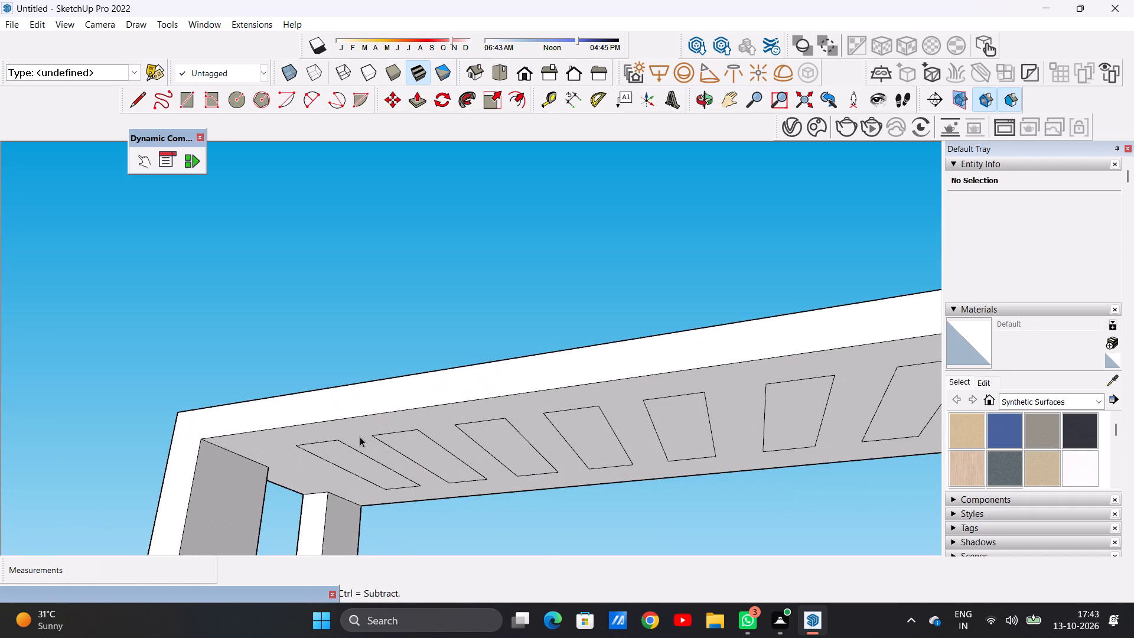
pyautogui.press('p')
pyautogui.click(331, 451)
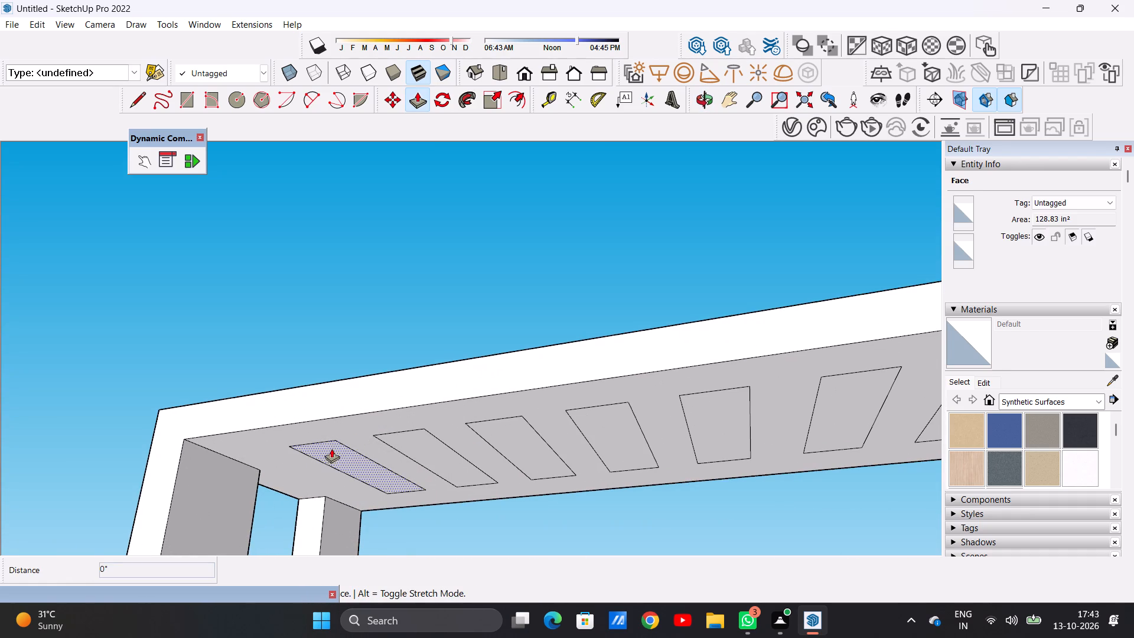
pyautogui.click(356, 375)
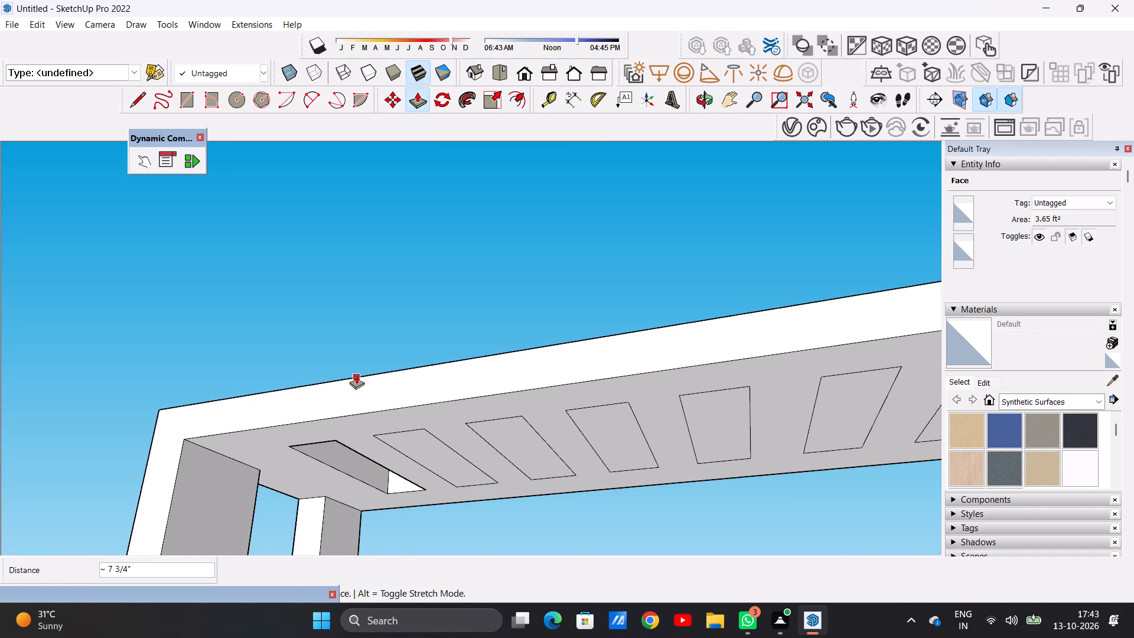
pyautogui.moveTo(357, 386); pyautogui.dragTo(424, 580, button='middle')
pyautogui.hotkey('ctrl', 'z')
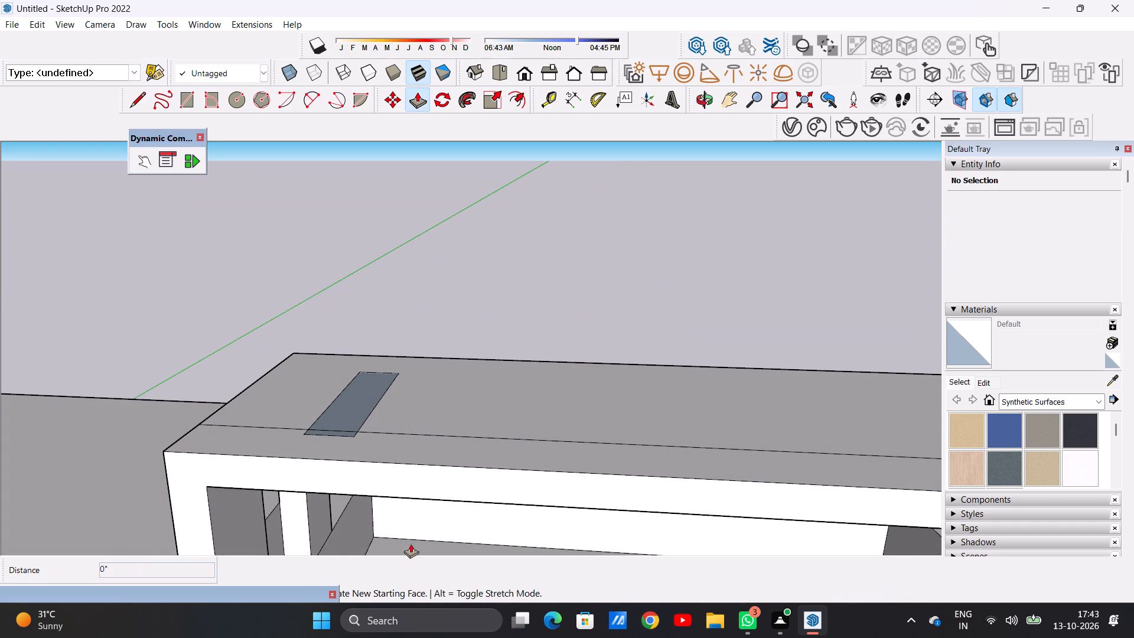
# Erase the stray line running lengthwise across the upper face of the terrace's top slab.
pyautogui.scroll(-4, 409, 399)
pyautogui.moveTo(409, 399); pyautogui.dragTo(425, 494, button='middle')
pyautogui.press('space')
pyautogui.press('space')
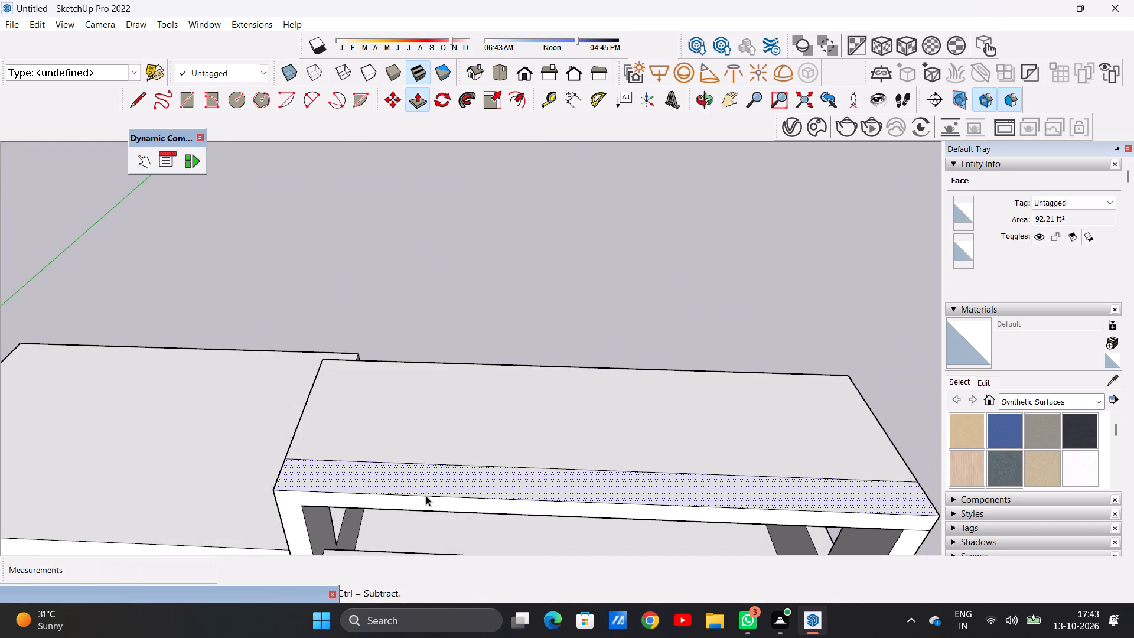
pyautogui.write('e')
pyautogui.moveTo(432, 457); pyautogui.dragTo(431, 462)
pyautogui.moveTo(431, 462); pyautogui.dragTo(439, 479)
pyautogui.press('space')
# Push the first two rectangles at the striped panel's end about 7 3/4" up through the slab, flush with its upper face, as openings.
pyautogui.scroll(-4, 428, 479)
pyautogui.moveTo(421, 522); pyautogui.dragTo(366, 340, button='middle')
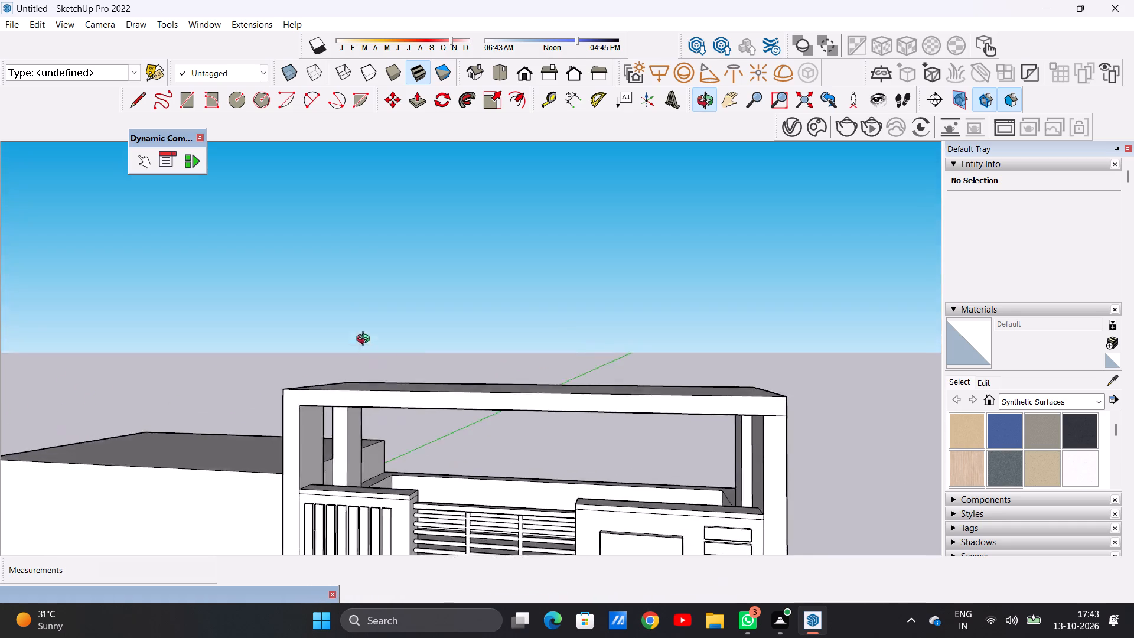
pyautogui.moveTo(366, 340); pyautogui.dragTo(360, 287, button='middle')
pyautogui.moveTo(360, 390); pyautogui.dragTo(360, 352, button='middle')
pyautogui.scroll(10, 358, 382)
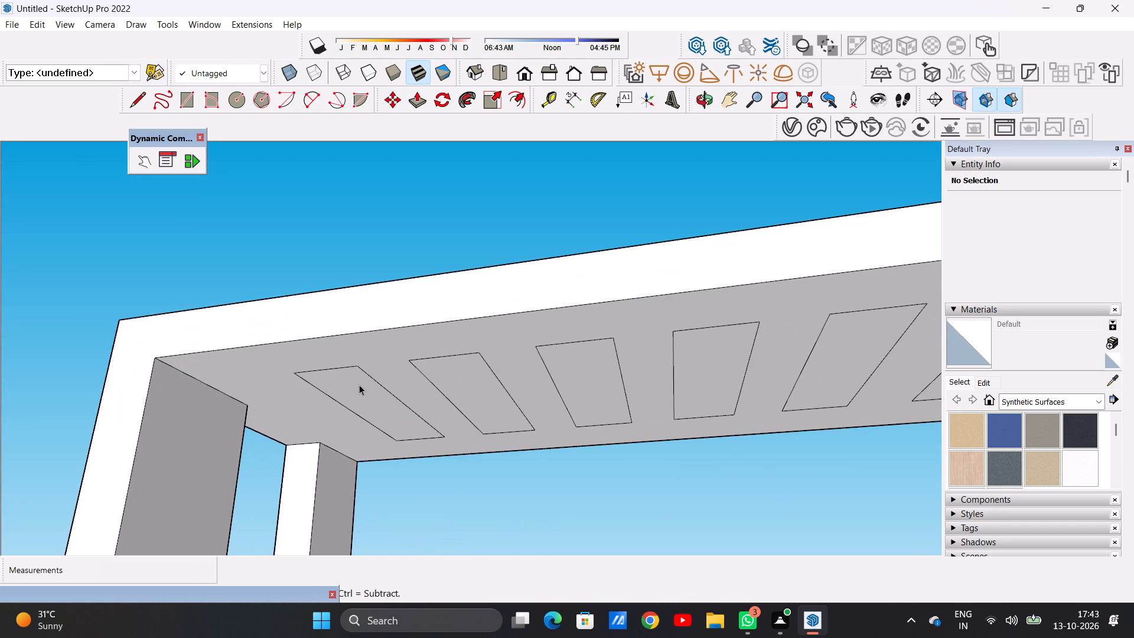
pyautogui.press('p')
pyautogui.click(357, 383)
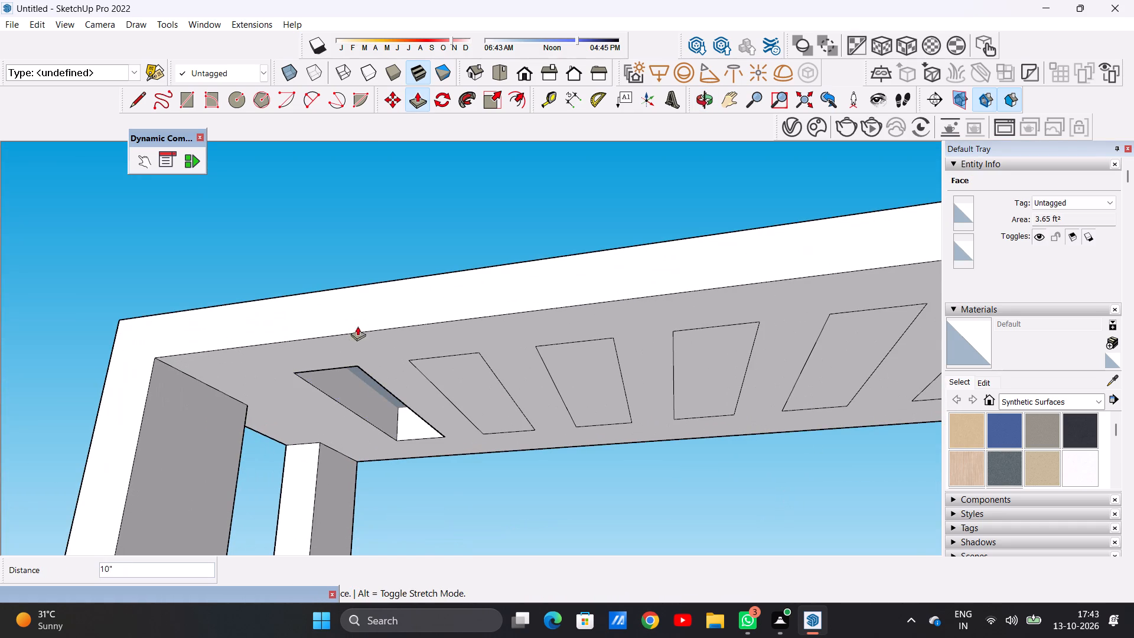
pyautogui.click(386, 278)
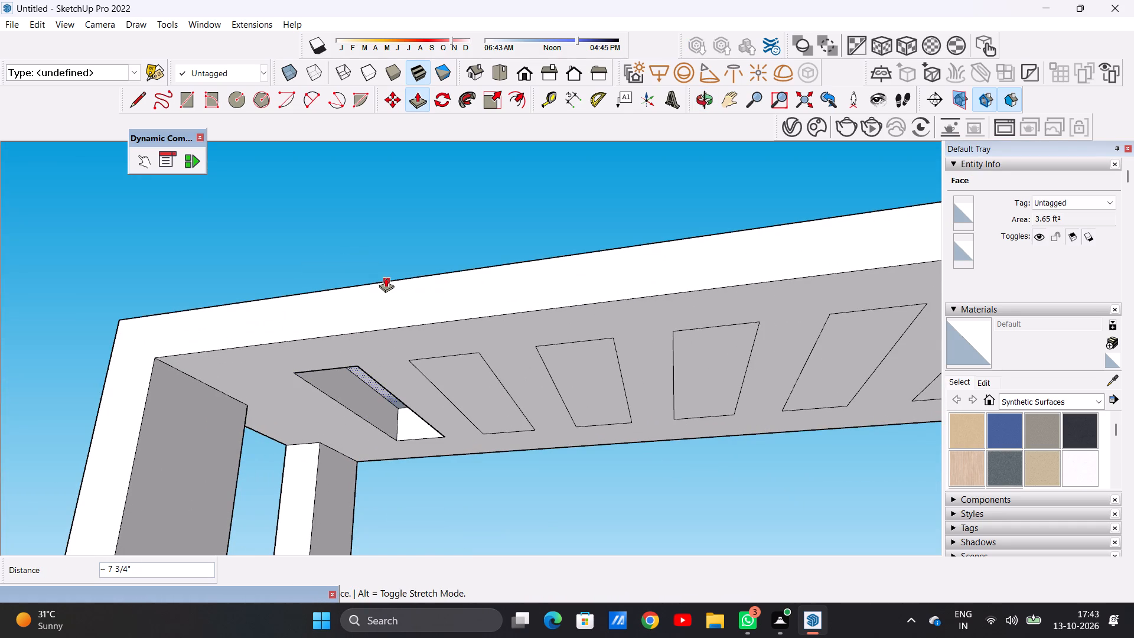
pyautogui.click(457, 375)
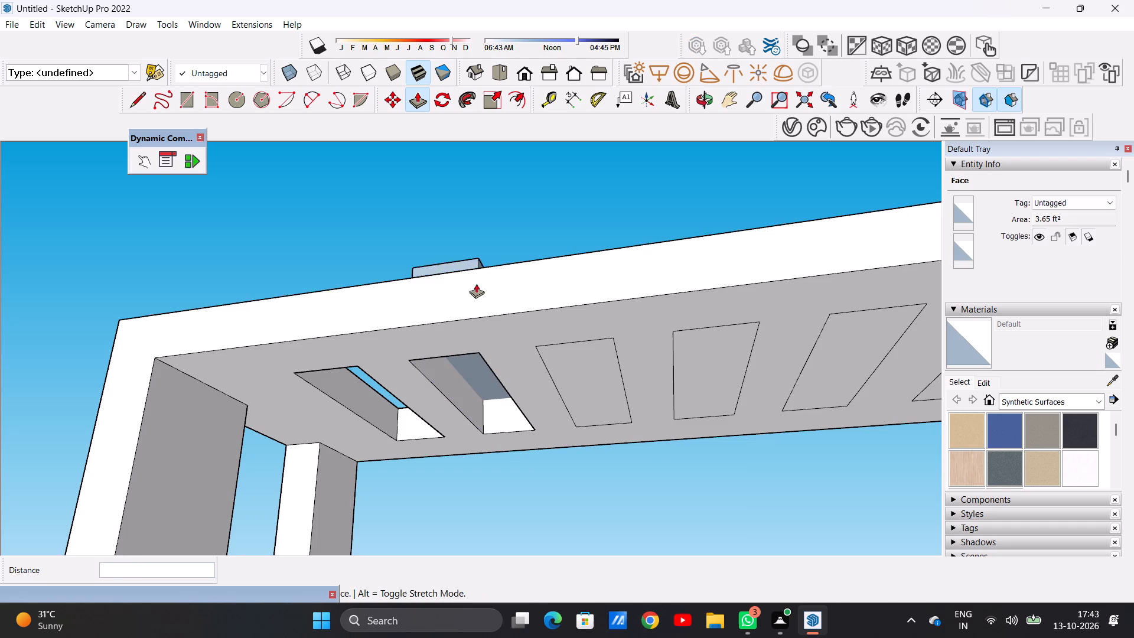
pyautogui.click(483, 266)
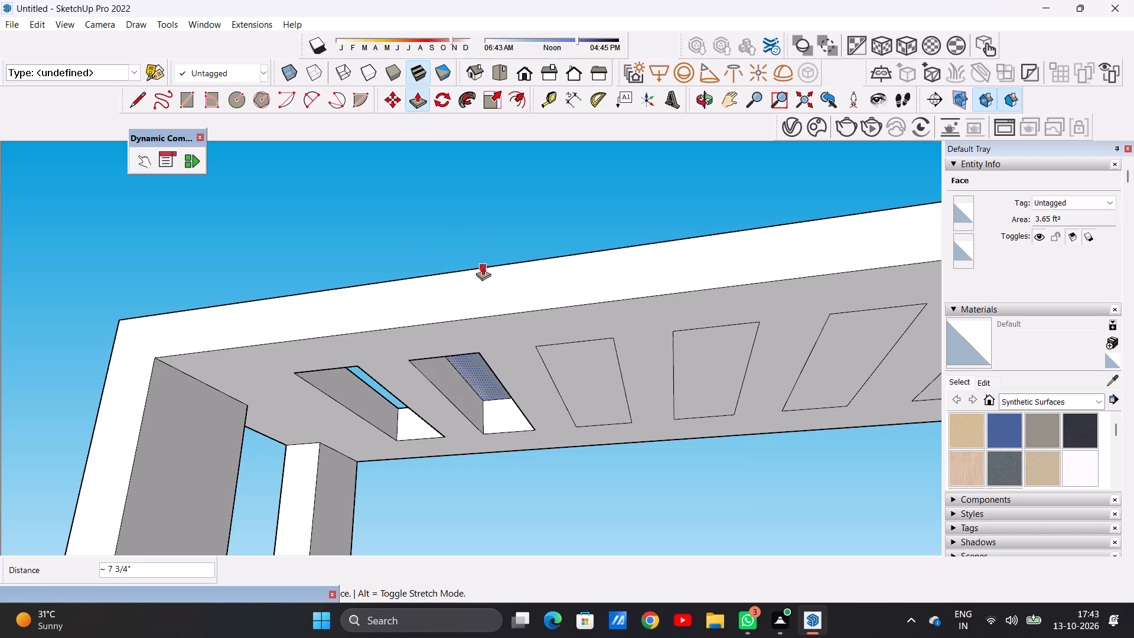
# Push the third through sixth rectangles from the striped panel's end about 7 3/4" up through the top slab as openings.
pyautogui.click(573, 360)
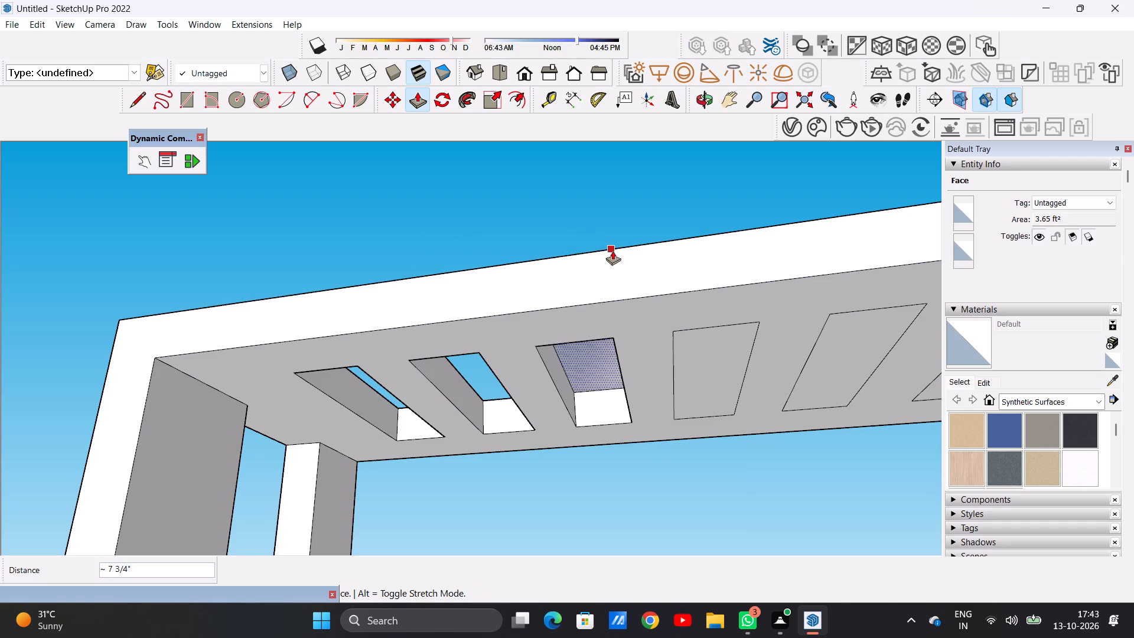
pyautogui.click(612, 250)
pyautogui.click(697, 350)
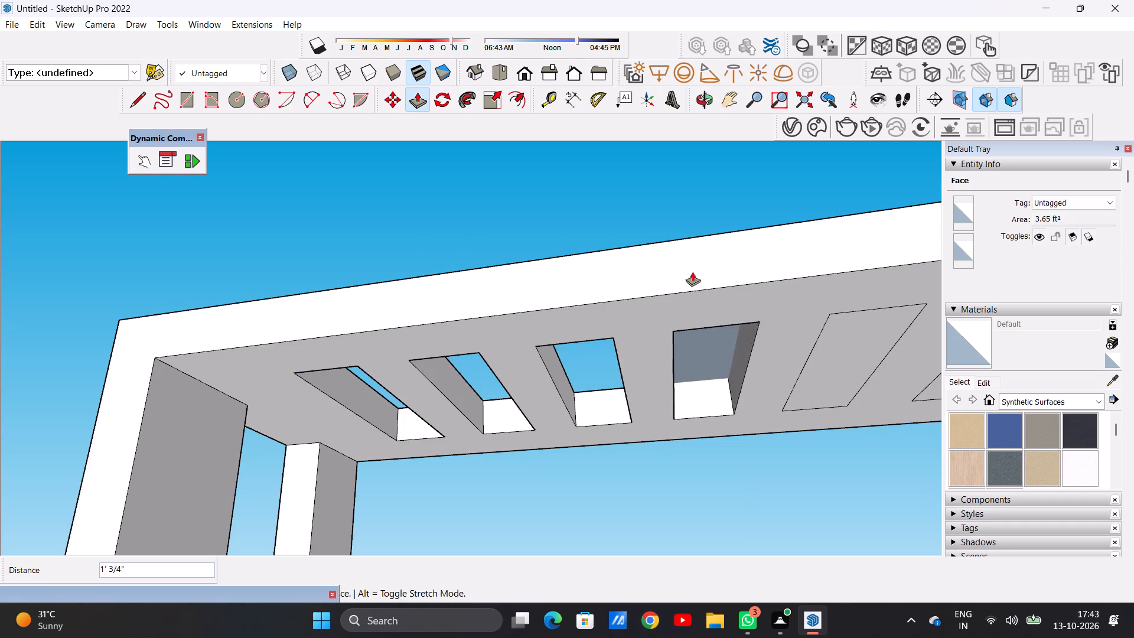
pyautogui.click(654, 244)
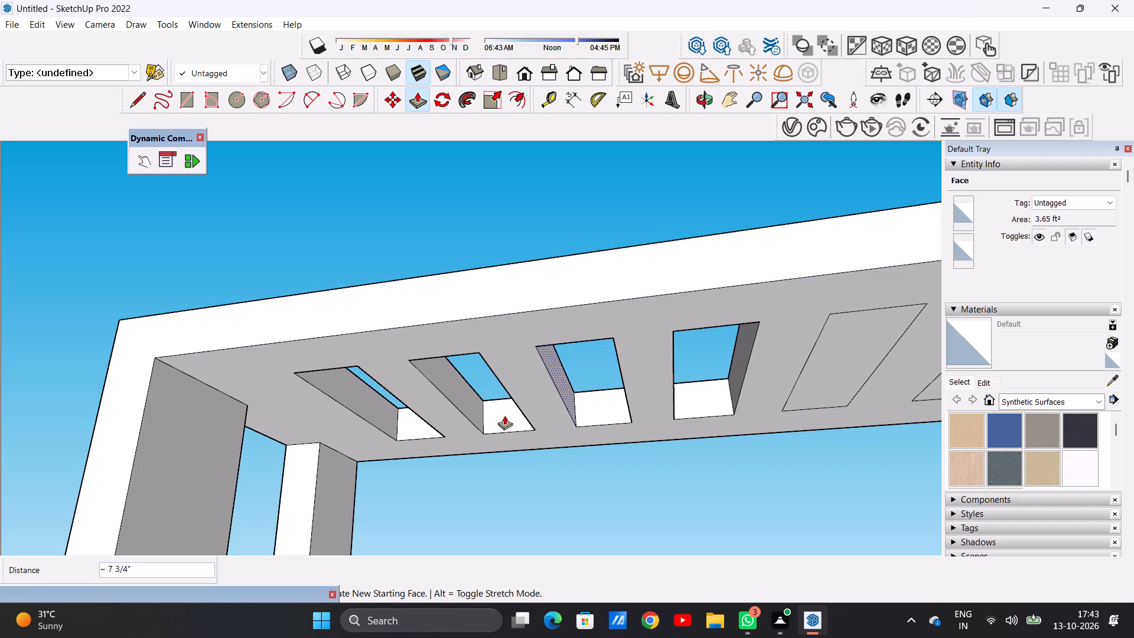
pyautogui.scroll(-10, 484, 438)
pyautogui.scroll(7, 598, 349)
pyautogui.scroll(6, 597, 405)
pyautogui.click(579, 500)
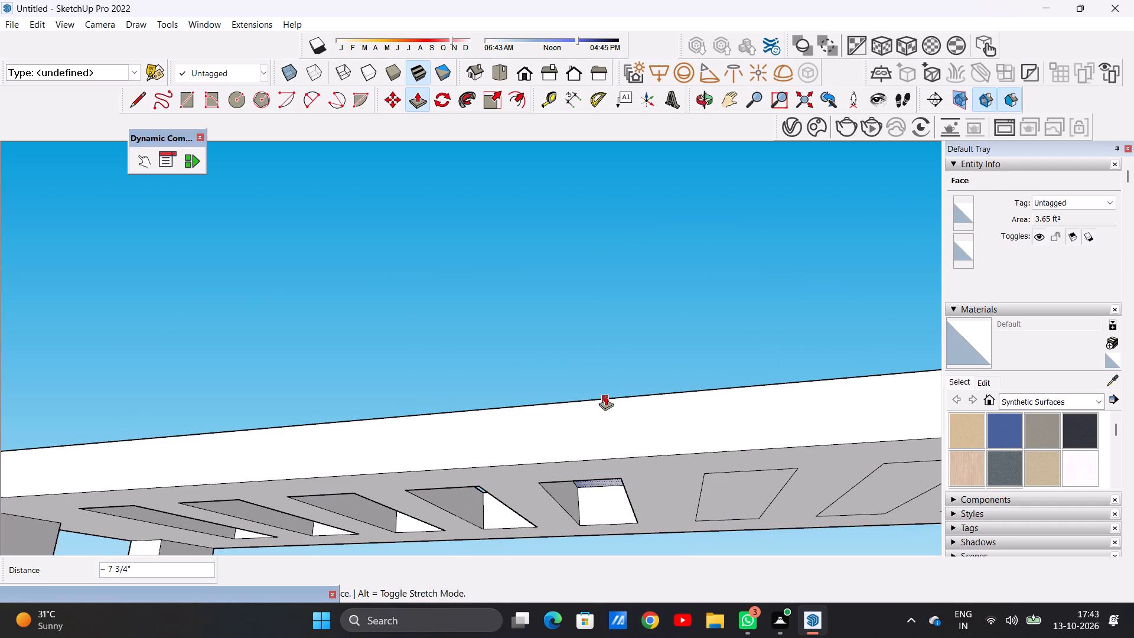
pyautogui.click(607, 395)
pyautogui.click(722, 487)
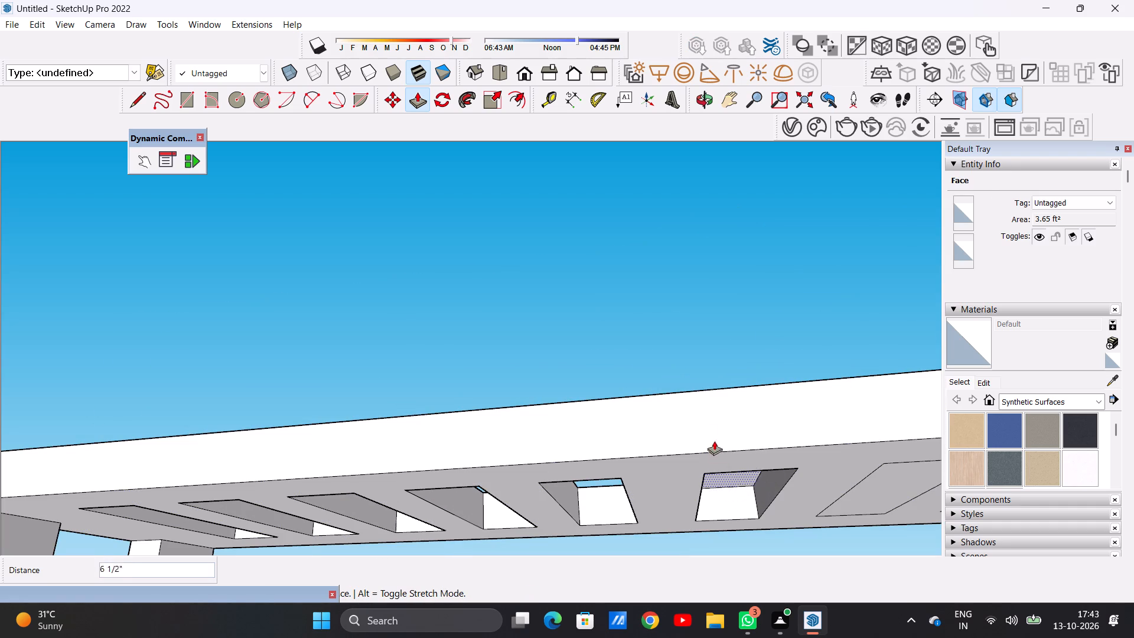
pyautogui.click(682, 394)
# Push the remaining three rectangles up through the top slab, flush with its upper face, to complete the row of openings.
pyautogui.scroll(-4, 512, 422)
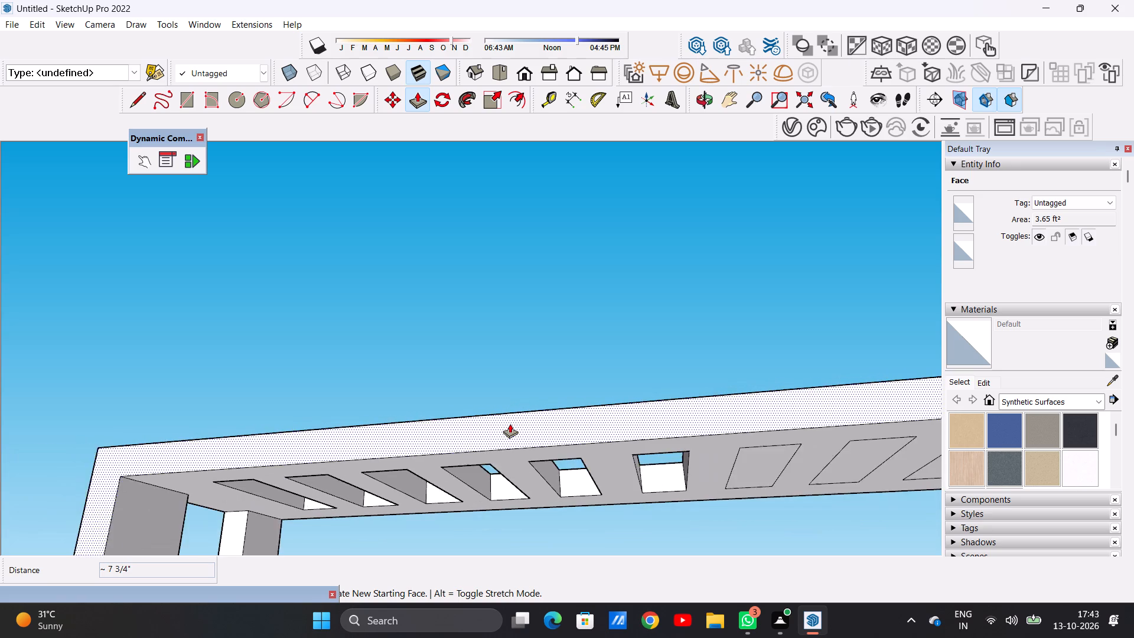
pyautogui.scroll(-8, 510, 424)
pyautogui.scroll(5, 649, 423)
pyautogui.scroll(-1, 650, 423)
pyautogui.scroll(5, 650, 423)
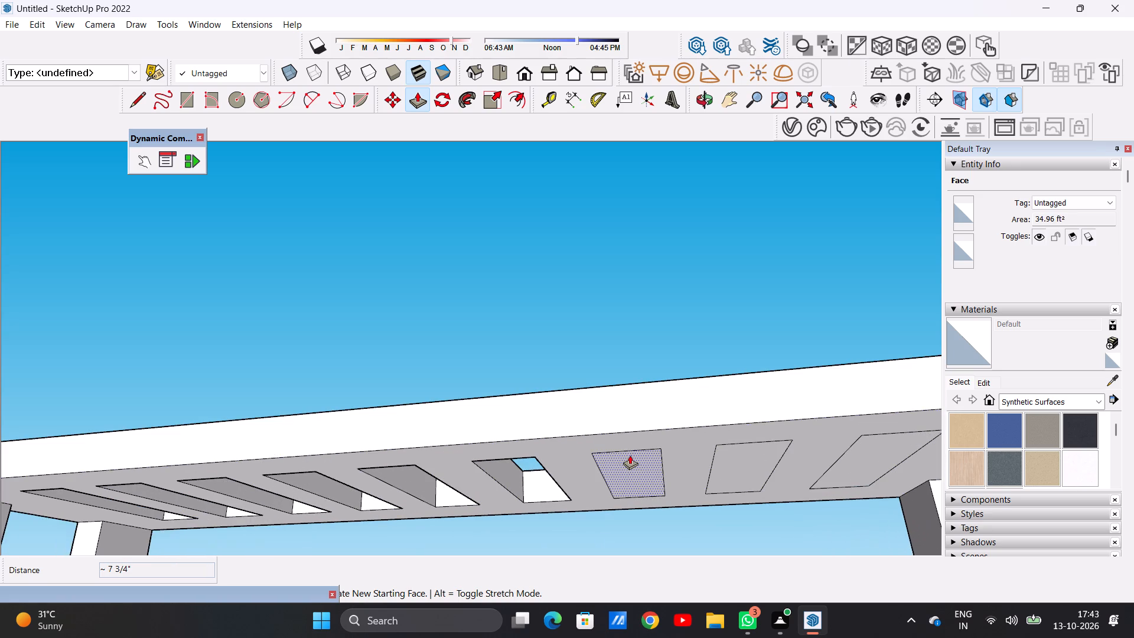
pyautogui.click(630, 458)
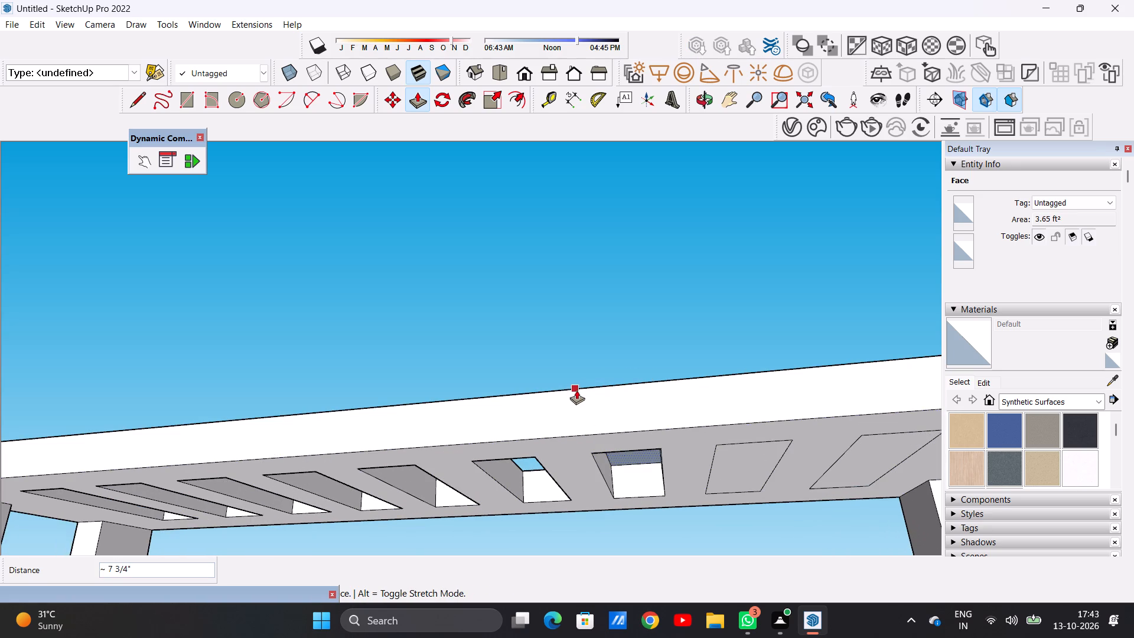
pyautogui.click(578, 390)
pyautogui.click(728, 460)
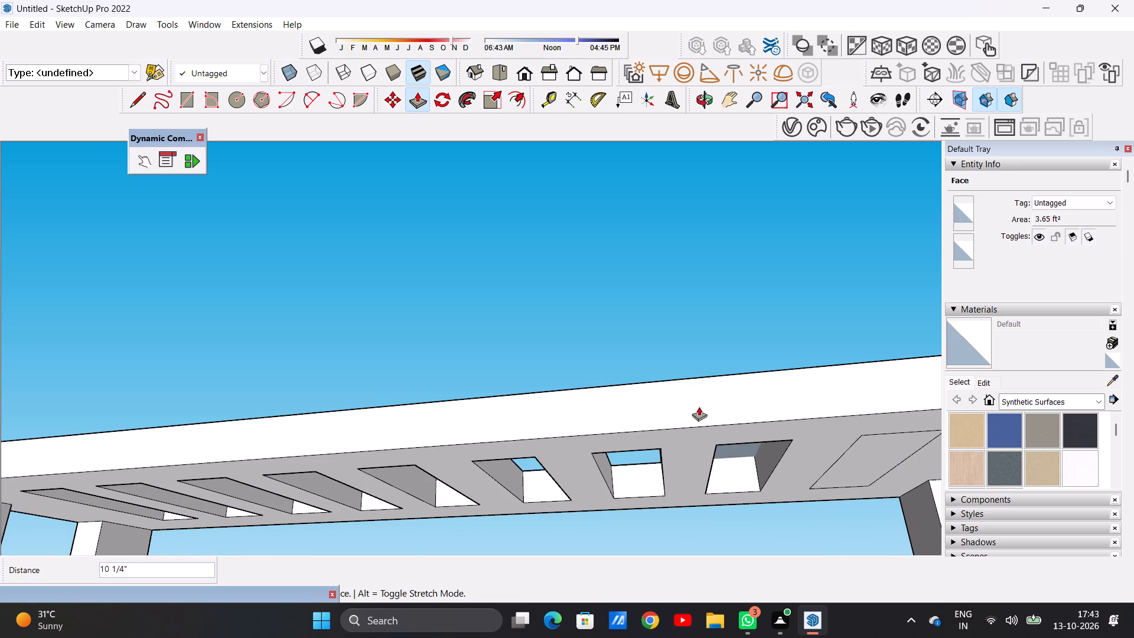
pyautogui.click(656, 377)
pyautogui.scroll(-7, 438, 496)
pyautogui.scroll(1, 614, 458)
pyautogui.scroll(-1, 614, 458)
pyautogui.scroll(2, 614, 458)
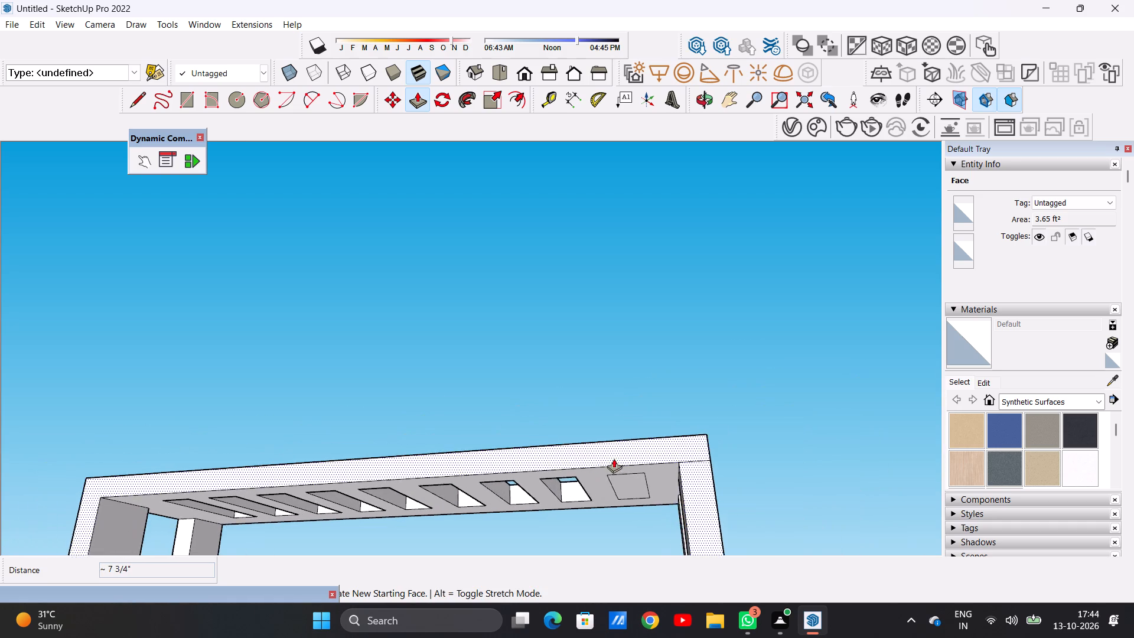
pyautogui.scroll(10, 614, 458)
pyautogui.click(633, 495)
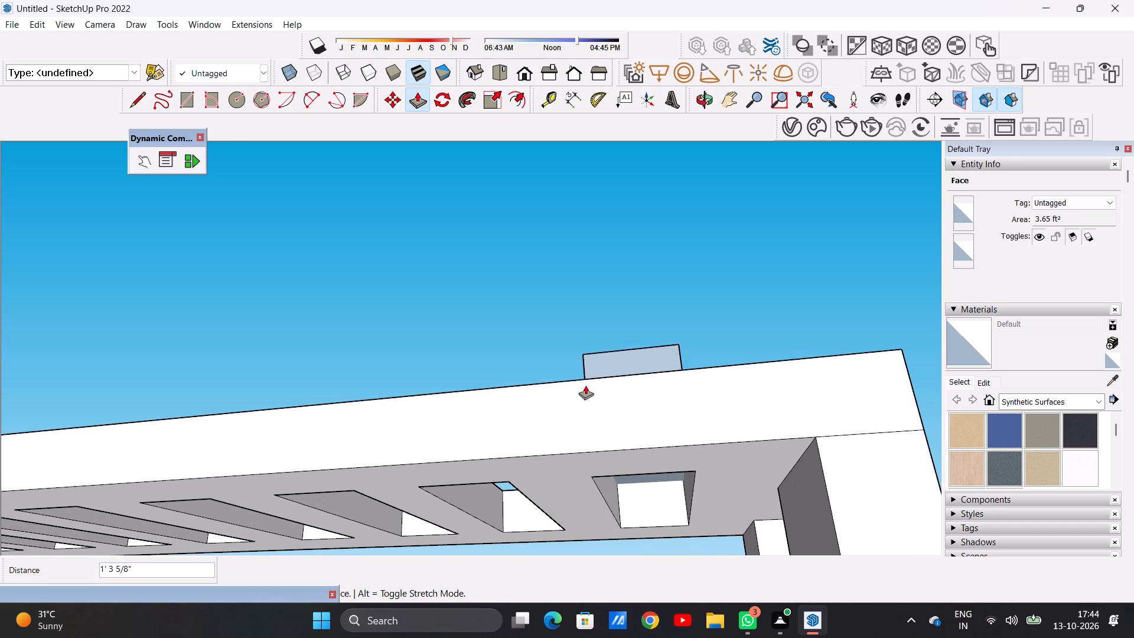
pyautogui.click(571, 379)
pyautogui.press('space')
# Erase the front pillar's vertical seam line on the side wall below the terrace's side opening.
pyautogui.scroll(-20, 546, 453)
pyautogui.scroll(-7, 546, 453)
pyautogui.moveTo(413, 499); pyautogui.dragTo(488, 405, button='middle')
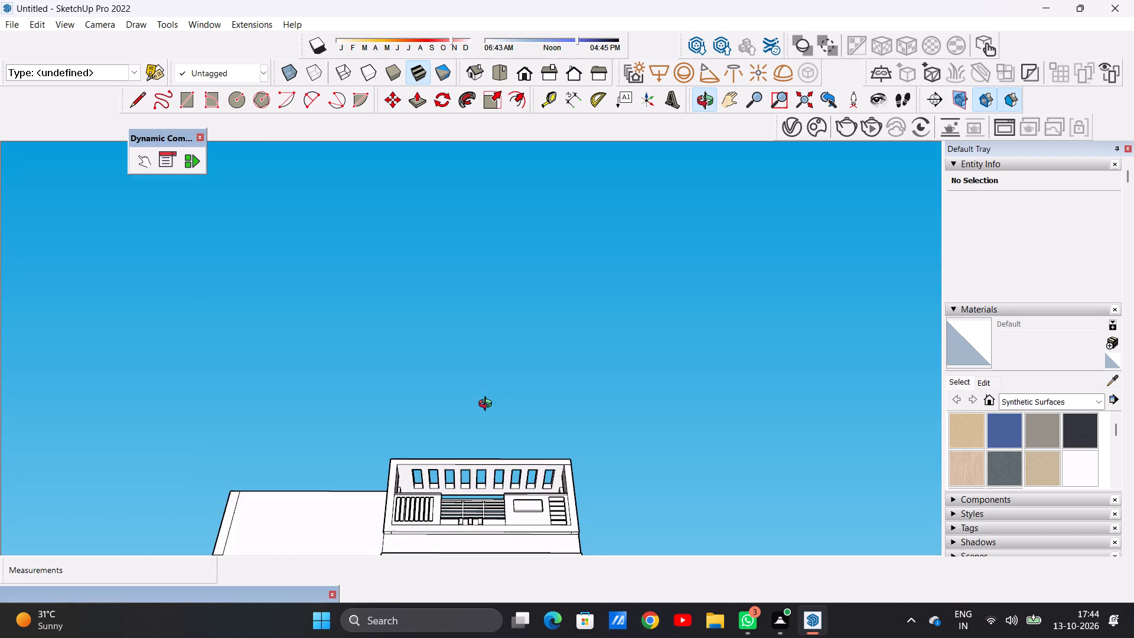
pyautogui.moveTo(488, 405); pyautogui.dragTo(484, 567, button='middle')
pyautogui.scroll(-10, 432, 440)
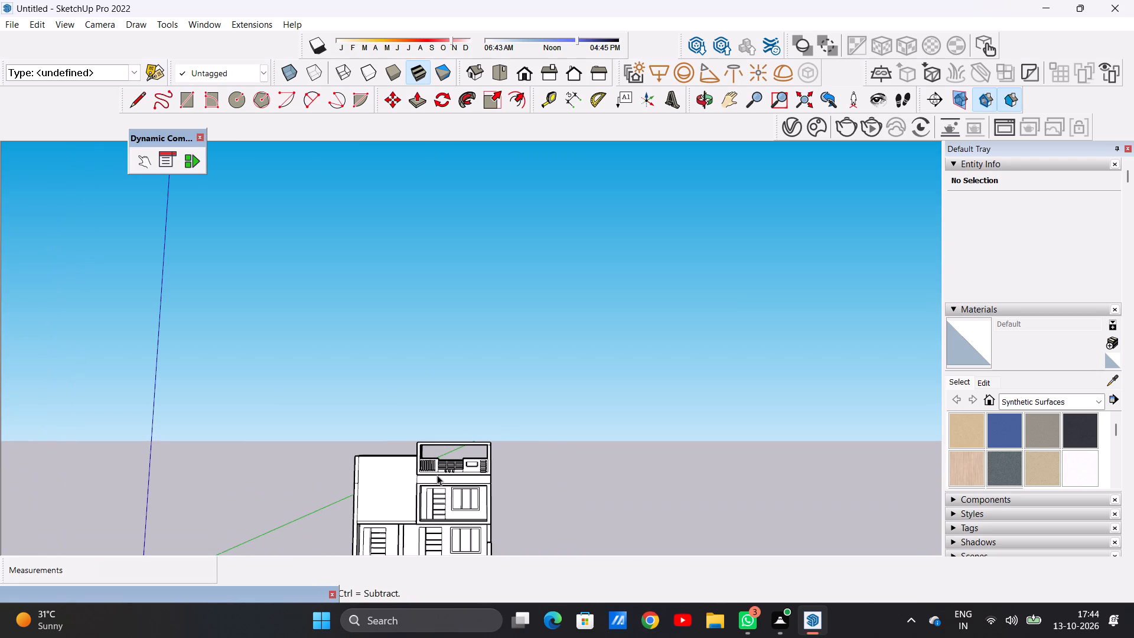
pyautogui.rightClick(437, 475)
pyautogui.doubleClick(437, 475)
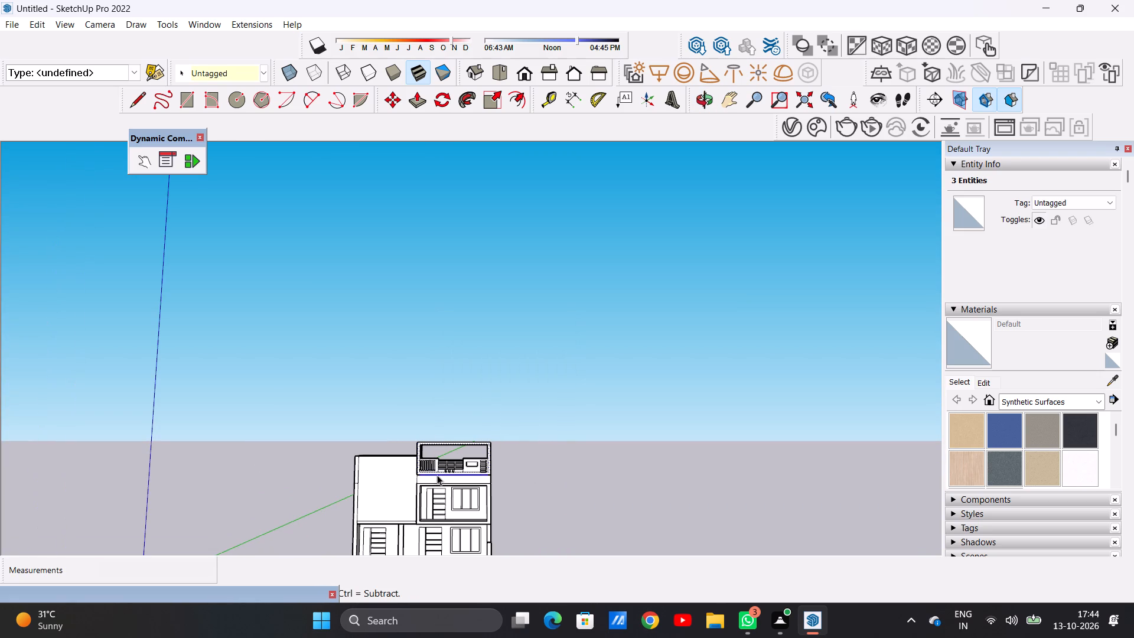
pyautogui.scroll(-4, 442, 480)
pyautogui.scroll(9, 450, 532)
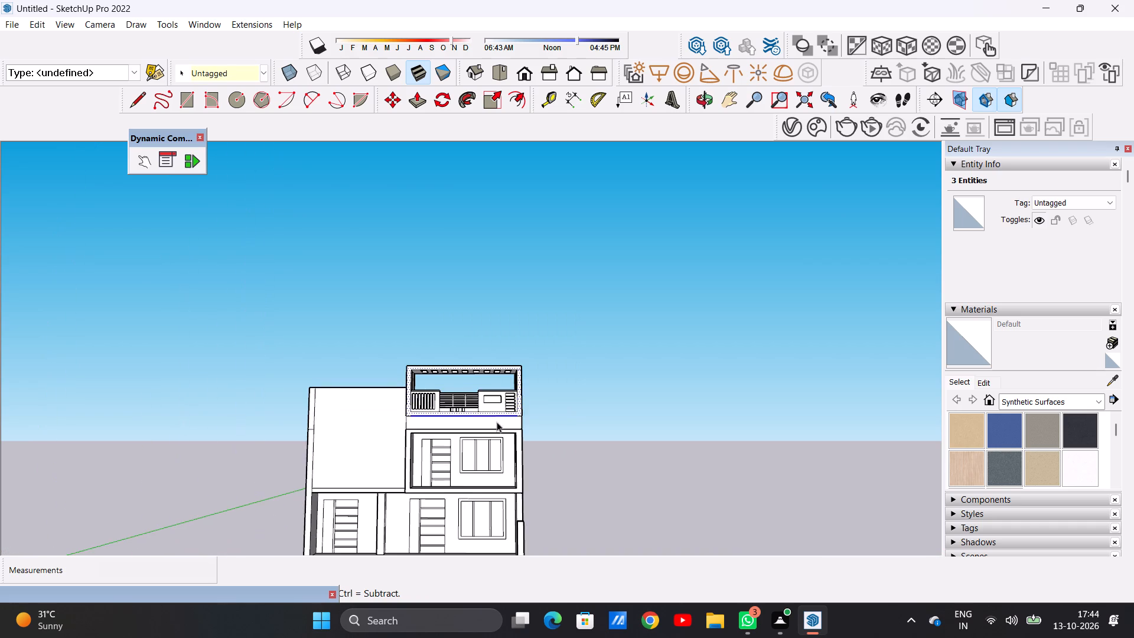
pyautogui.moveTo(497, 421); pyautogui.dragTo(237, 491, button='middle')
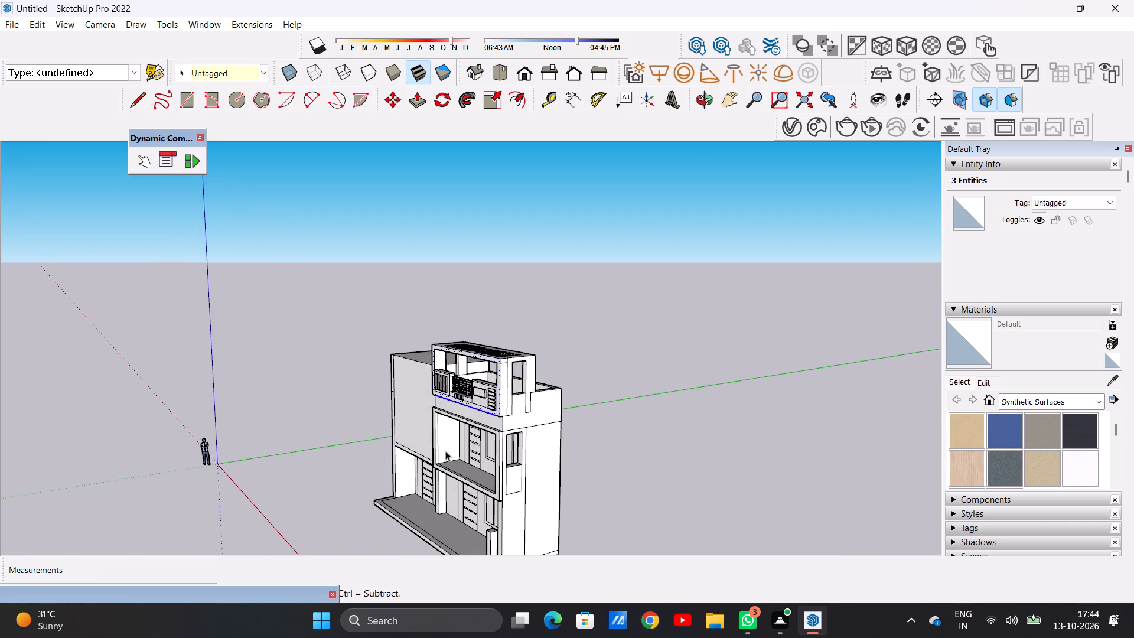
pyautogui.scroll(13, 498, 437)
pyautogui.moveTo(561, 383); pyautogui.dragTo(466, 415, button='middle')
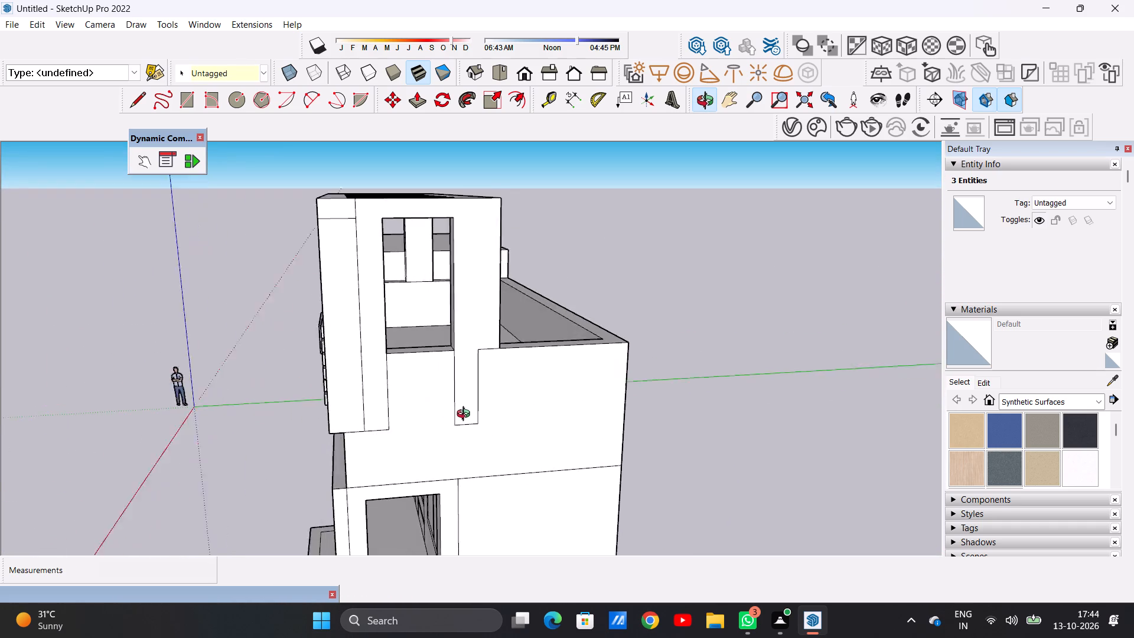
pyautogui.moveTo(466, 415); pyautogui.dragTo(490, 421, button='middle')
pyautogui.scroll(-2, 480, 418)
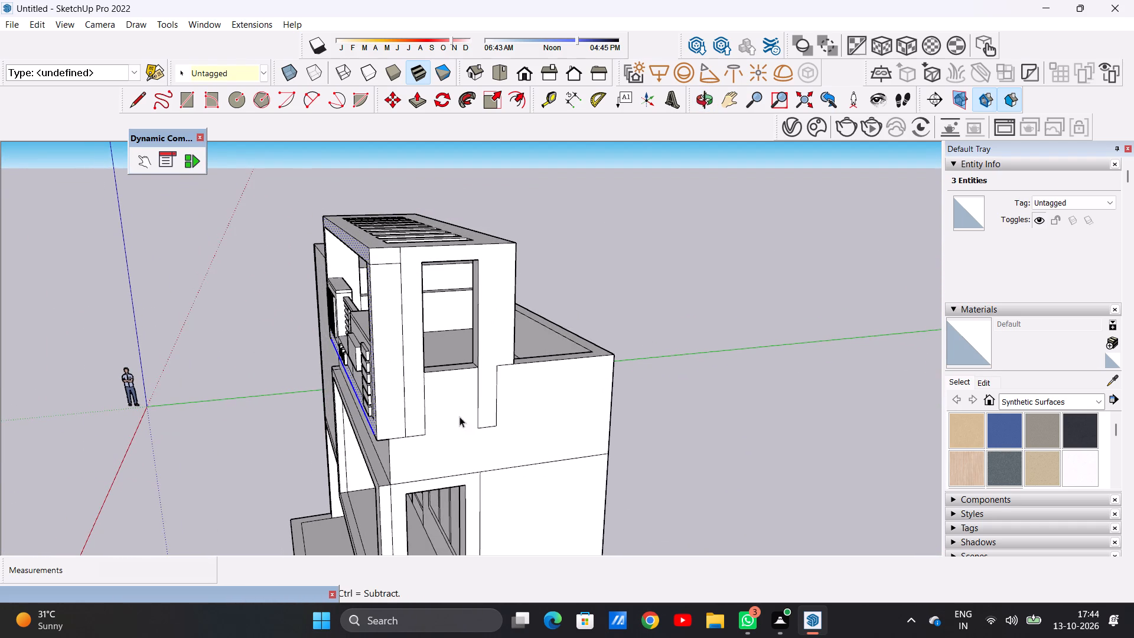
pyautogui.scroll(8, 418, 424)
pyautogui.press('e')
pyautogui.moveTo(423, 406); pyautogui.dragTo(436, 401)
# Erase the rear pillar's outline on the side wall below the parapet and the leftover short line at the front pillar's base.
pyautogui.scroll(-6, 471, 395)
pyautogui.moveTo(369, 447); pyautogui.dragTo(465, 367, button='middle')
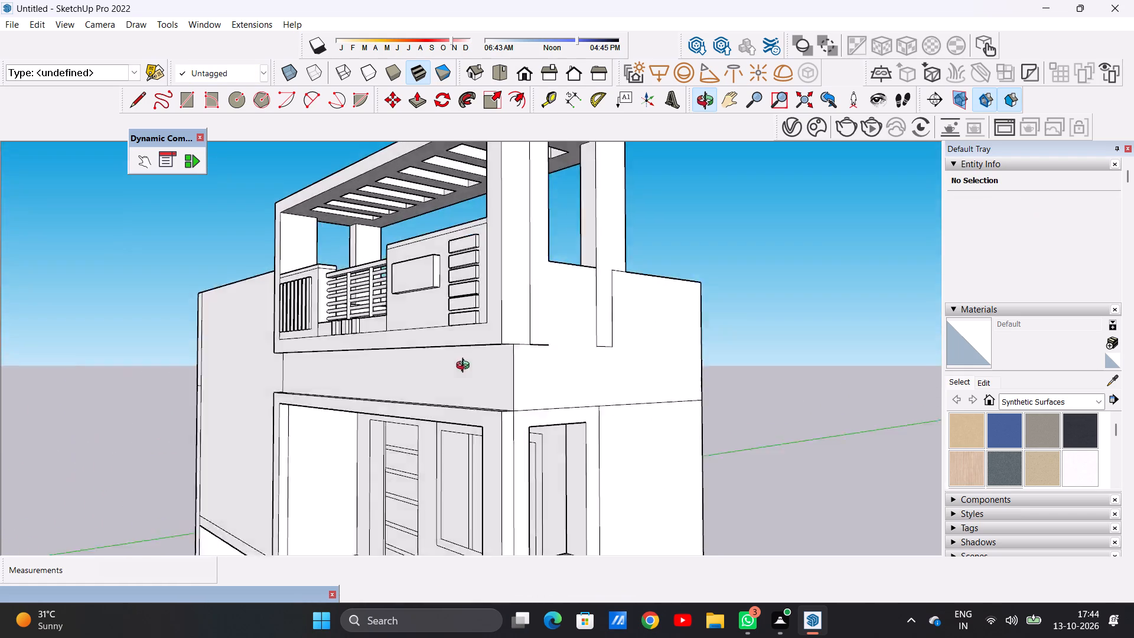
pyautogui.moveTo(465, 367); pyautogui.dragTo(561, 504, button='middle')
pyautogui.moveTo(565, 396); pyautogui.dragTo(535, 402, button='middle')
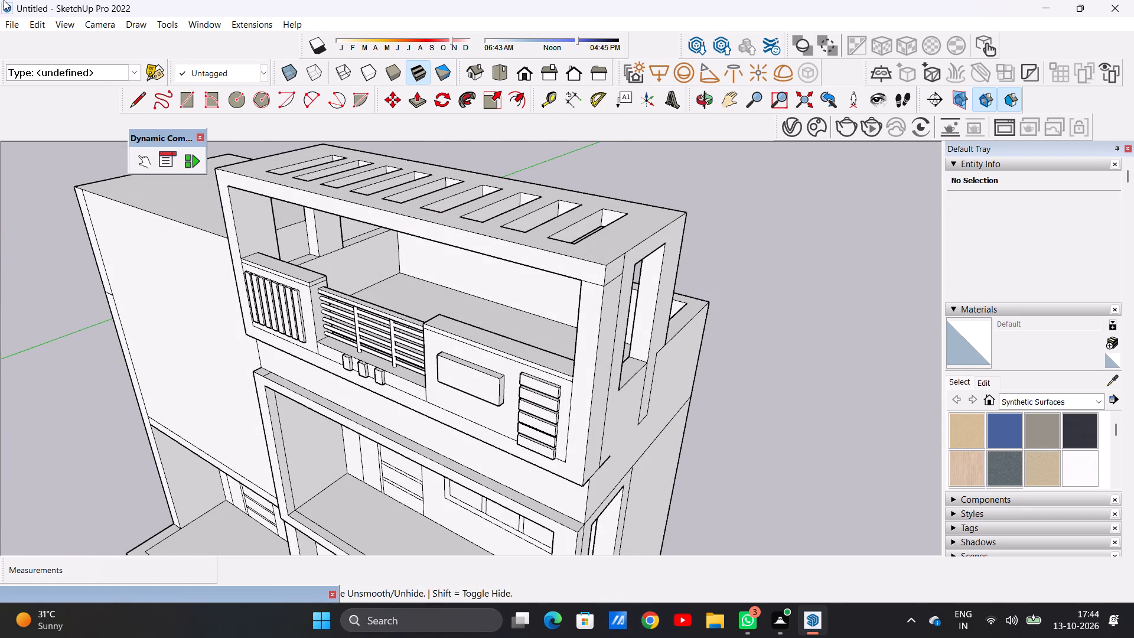
pyautogui.moveTo(660, 332); pyautogui.dragTo(221, 355, button='middle')
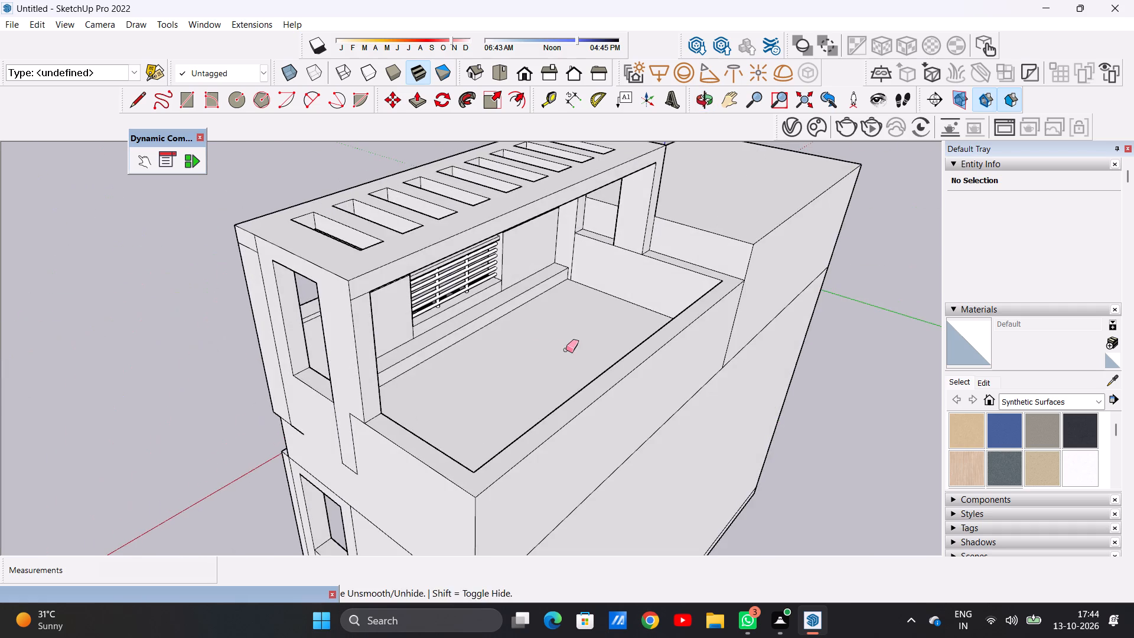
pyautogui.moveTo(566, 350); pyautogui.dragTo(715, 308, button='middle')
pyautogui.moveTo(530, 406); pyautogui.dragTo(552, 392, button='middle')
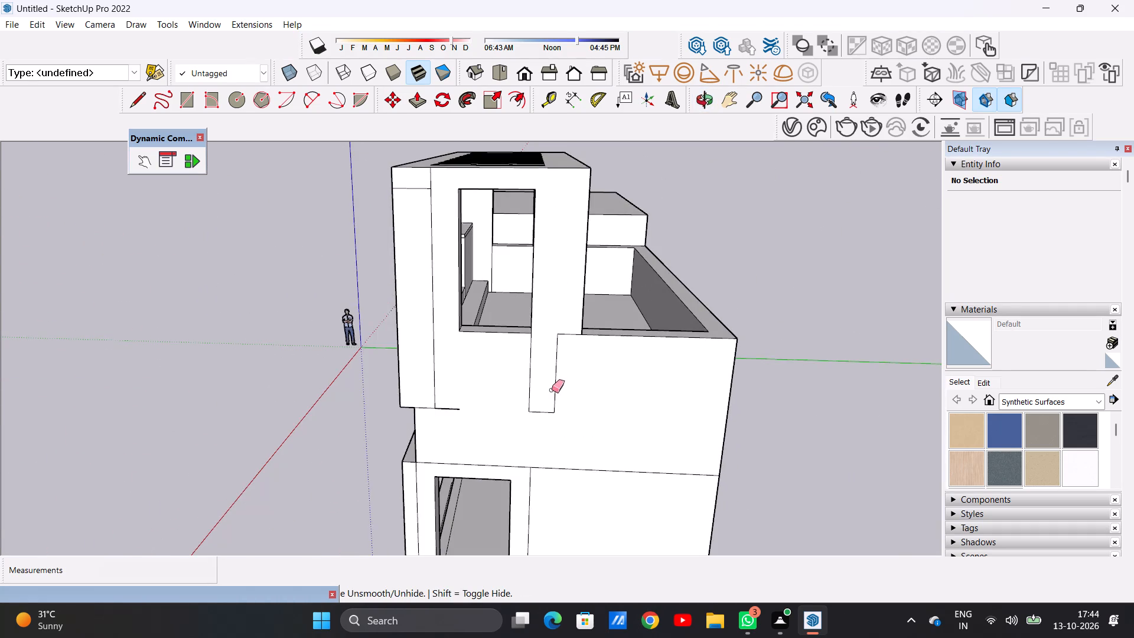
pyautogui.scroll(3, 552, 390)
pyautogui.moveTo(553, 384); pyautogui.dragTo(569, 379)
pyautogui.moveTo(570, 298); pyautogui.dragTo(570, 321)
pyautogui.moveTo(498, 362); pyautogui.dragTo(536, 355)
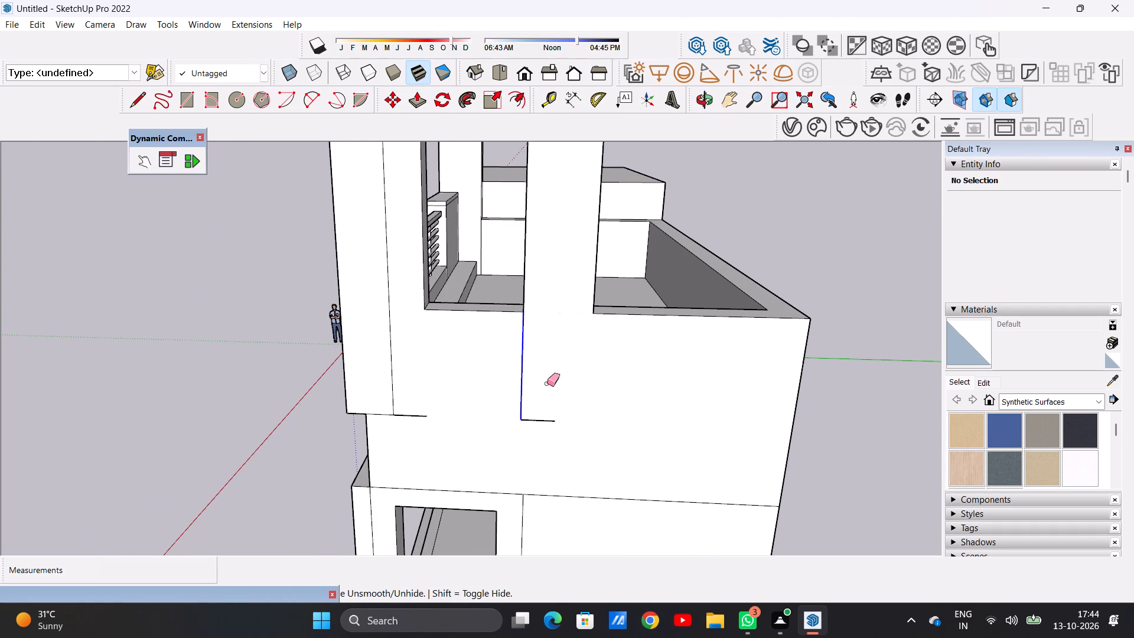
pyautogui.moveTo(548, 388); pyautogui.dragTo(547, 421)
pyautogui.scroll(-4, 532, 401)
pyautogui.scroll(7, 439, 422)
pyautogui.scroll(-1, 455, 415)
pyautogui.scroll(1, 455, 415)
pyautogui.moveTo(465, 385); pyautogui.dragTo(463, 405)
pyautogui.press('space')
# Examine the house's front facade and the terrace frame with its slab openings from below, in front and above.
pyautogui.scroll(-14, 492, 356)
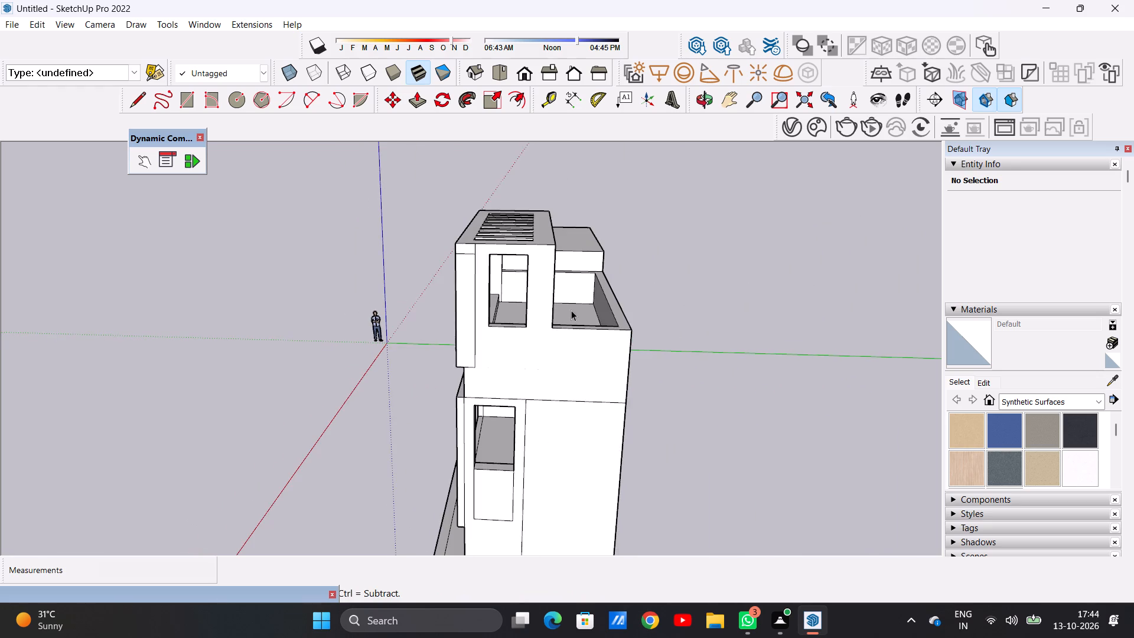
pyautogui.moveTo(572, 310); pyautogui.dragTo(651, 396, button='middle')
pyautogui.moveTo(484, 407); pyautogui.dragTo(819, 327, button='middle')
pyautogui.moveTo(538, 376); pyautogui.dragTo(557, 211, button='middle')
pyautogui.moveTo(475, 375); pyautogui.dragTo(464, 396, button='middle')
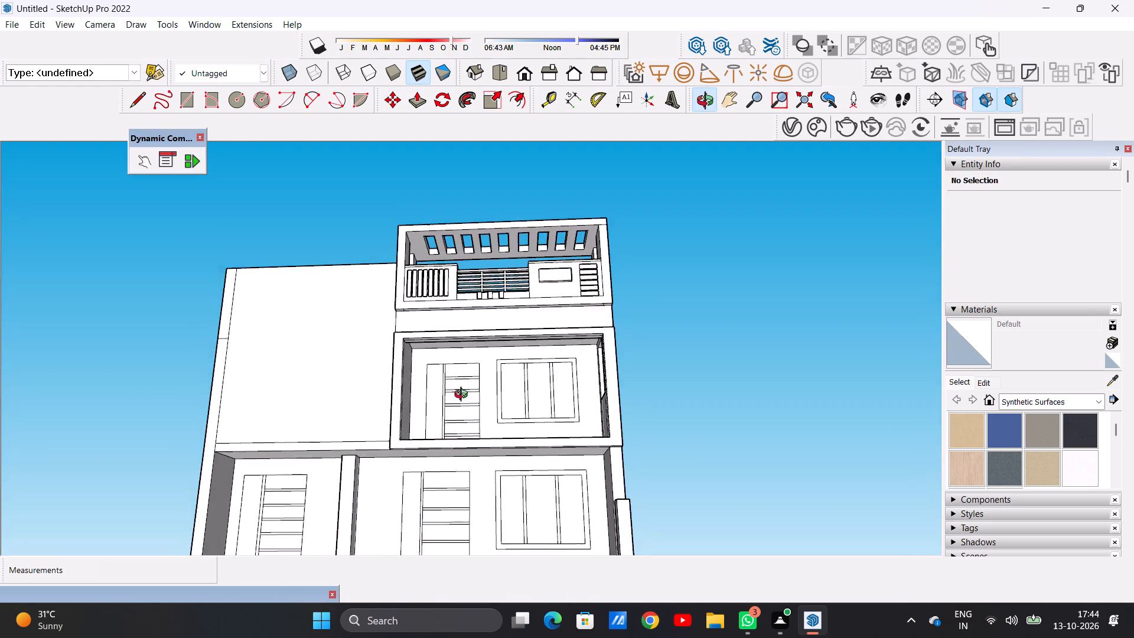
pyautogui.moveTo(464, 396); pyautogui.dragTo(463, 405, button='middle')
pyautogui.scroll(-6, 462, 414)
pyautogui.moveTo(510, 313); pyautogui.dragTo(502, 445, button='middle')
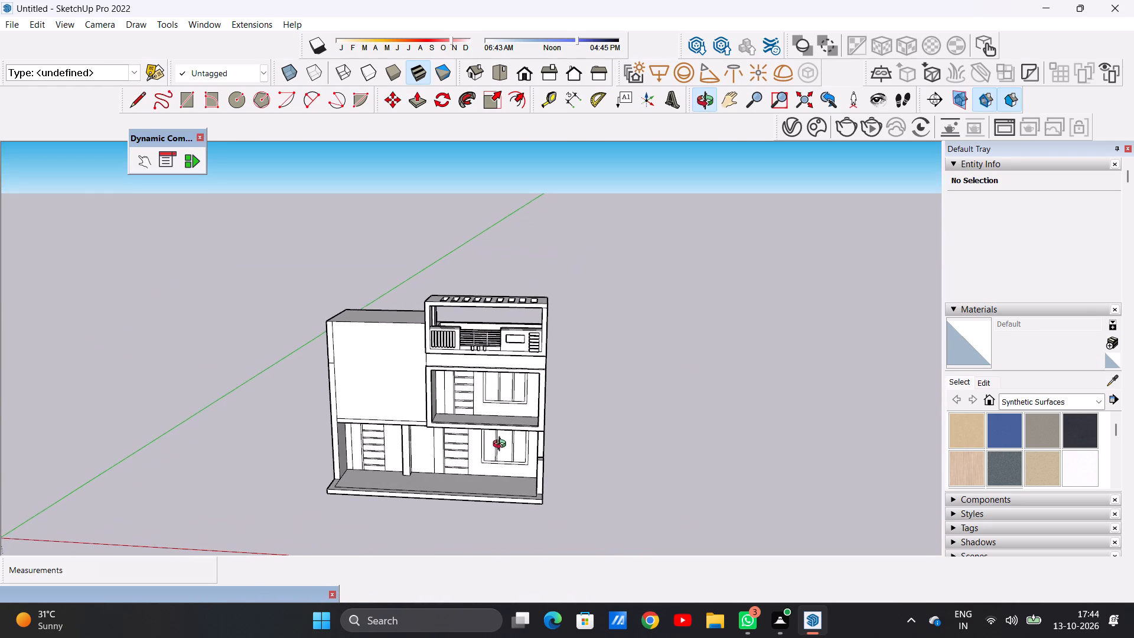
pyautogui.moveTo(502, 445); pyautogui.dragTo(503, 445, button='middle')
pyautogui.scroll(3, 493, 392)
pyautogui.moveTo(485, 394); pyautogui.dragTo(513, 514, button='middle')
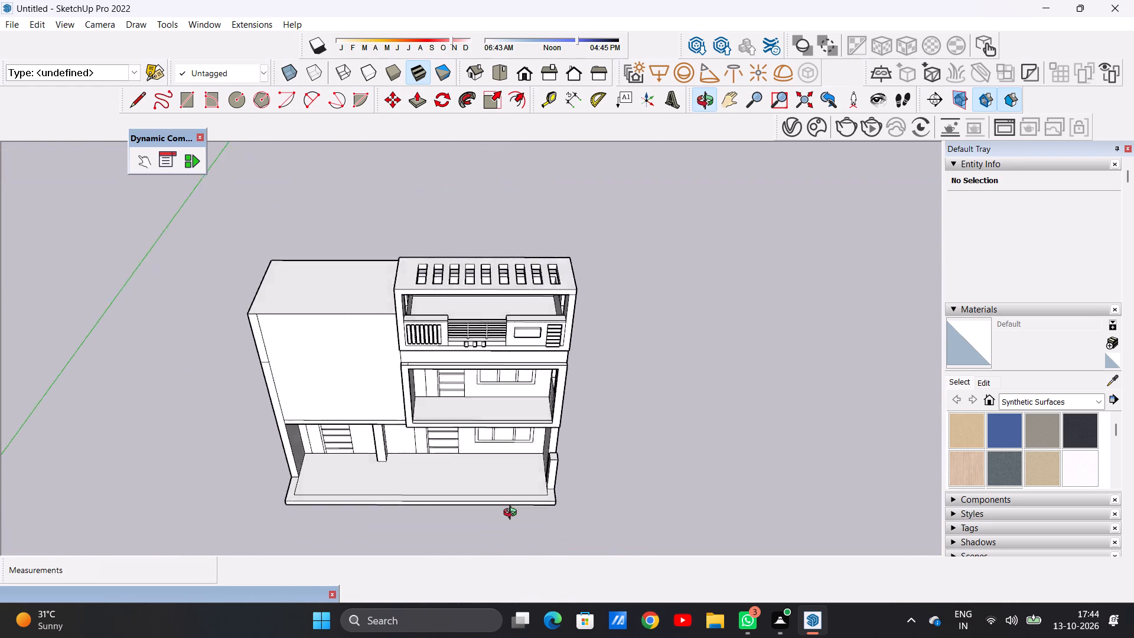
pyautogui.moveTo(513, 514); pyautogui.dragTo(514, 515, button='middle')
# Draw a rectangle about 1' 7" by 1' 1" on the plain wall band between the terrace parapet and the balcony frame.
pyautogui.scroll(12, 528, 394)
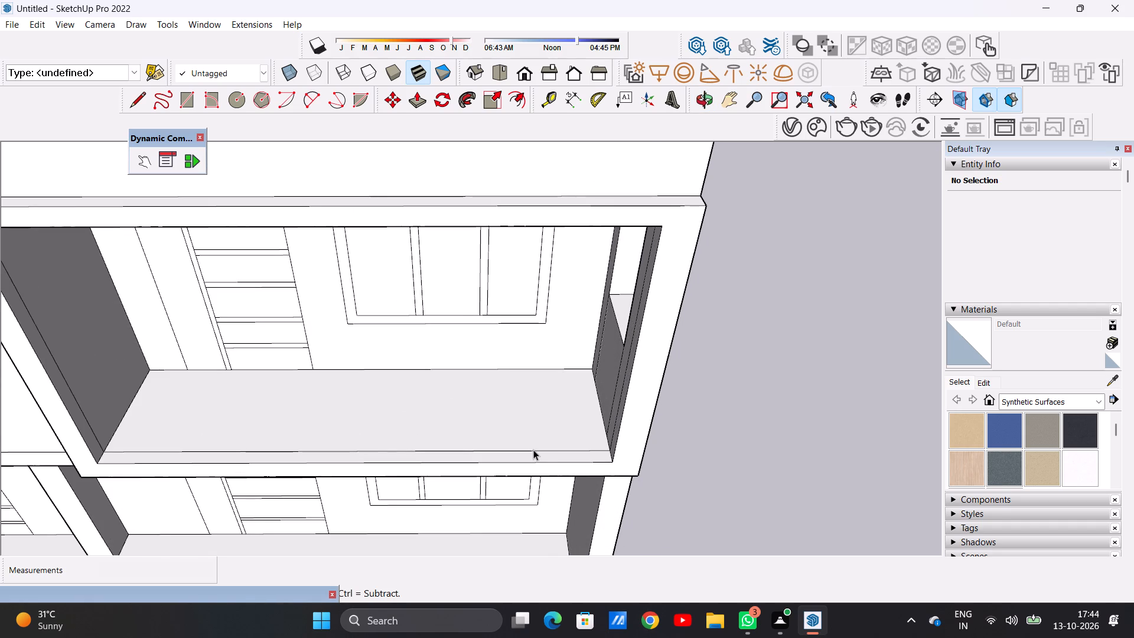
pyautogui.scroll(-10, 534, 458)
pyautogui.scroll(7, 451, 367)
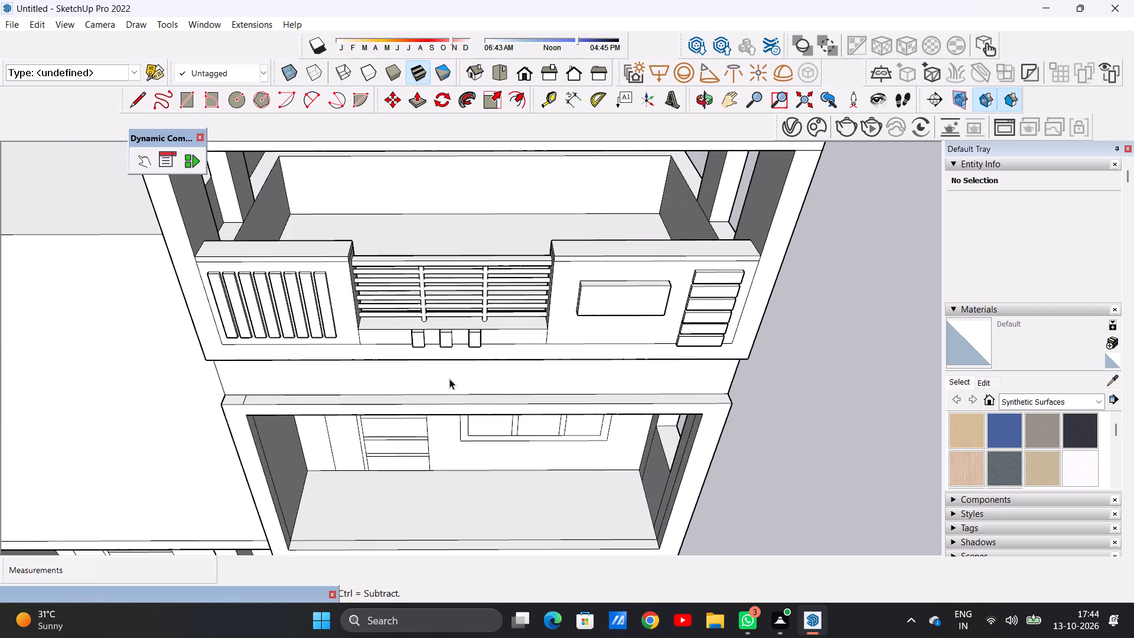
pyautogui.moveTo(449, 379); pyautogui.dragTo(452, 278, button='middle')
pyautogui.moveTo(448, 364); pyautogui.dragTo(445, 336, button='middle')
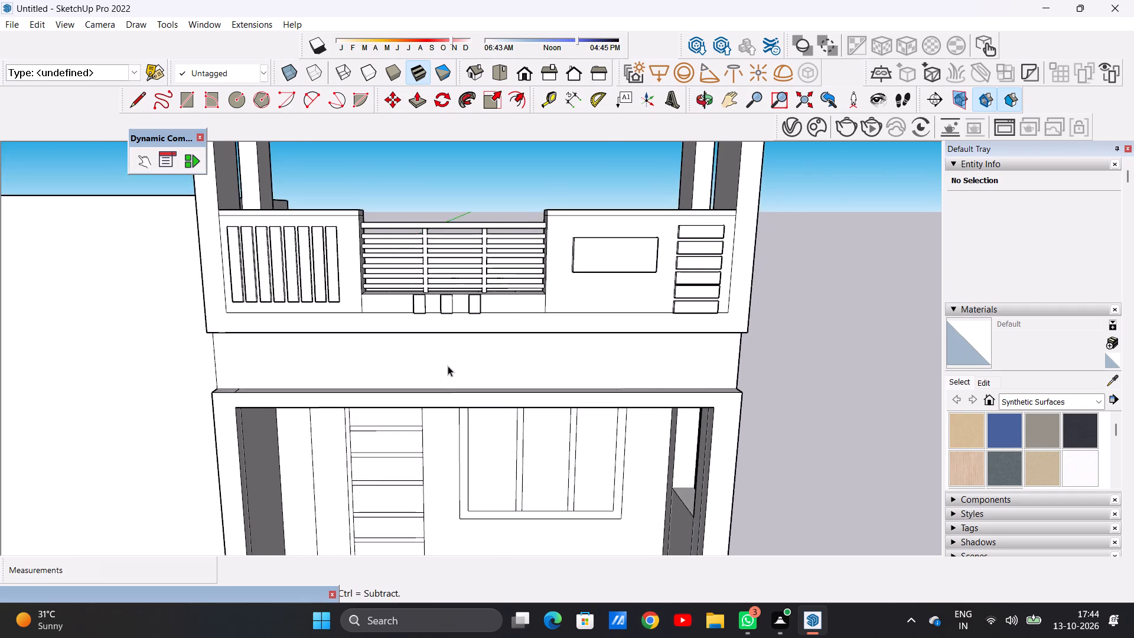
pyautogui.scroll(2, 448, 366)
pyautogui.scroll(-1, 448, 366)
pyautogui.scroll(1, 448, 366)
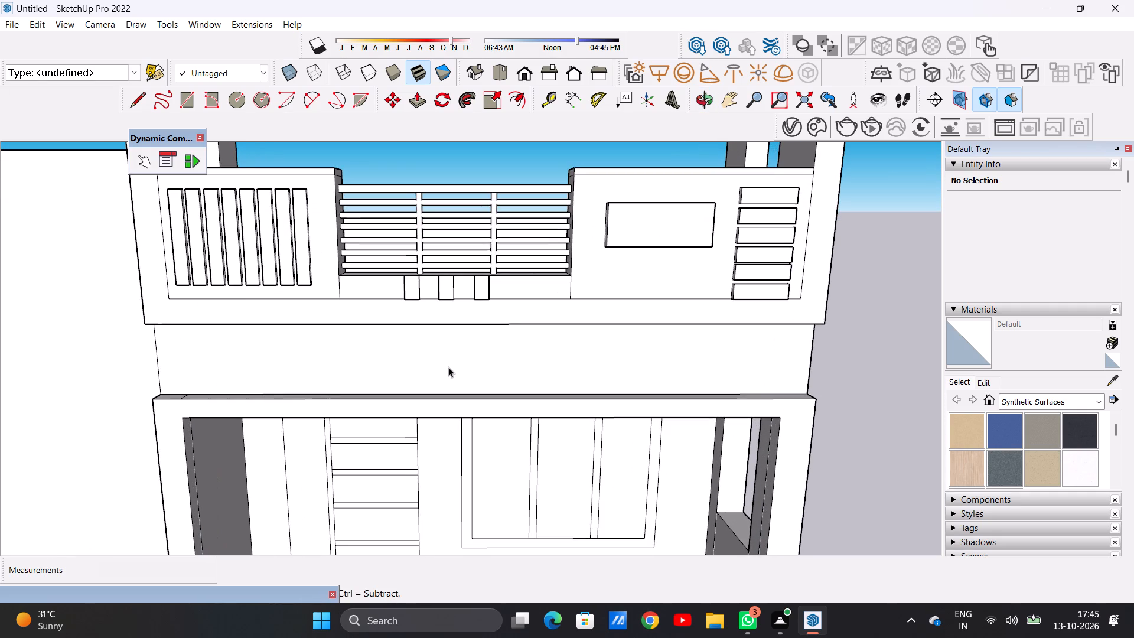
pyautogui.moveTo(448, 367); pyautogui.dragTo(449, 353, button='middle')
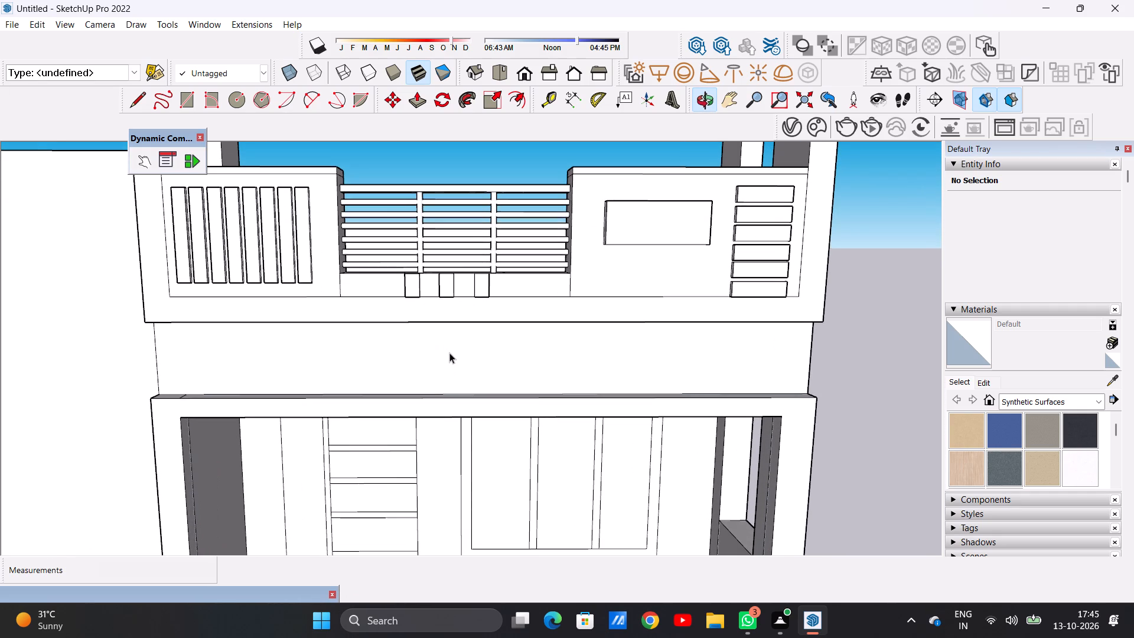
pyautogui.press('r')
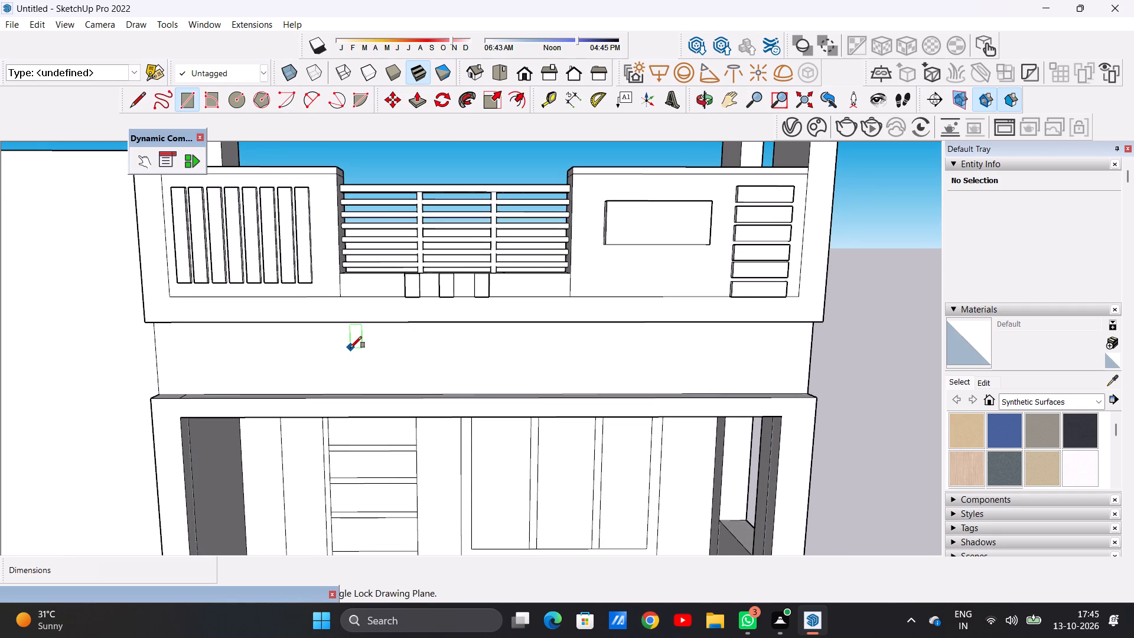
pyautogui.click(332, 340)
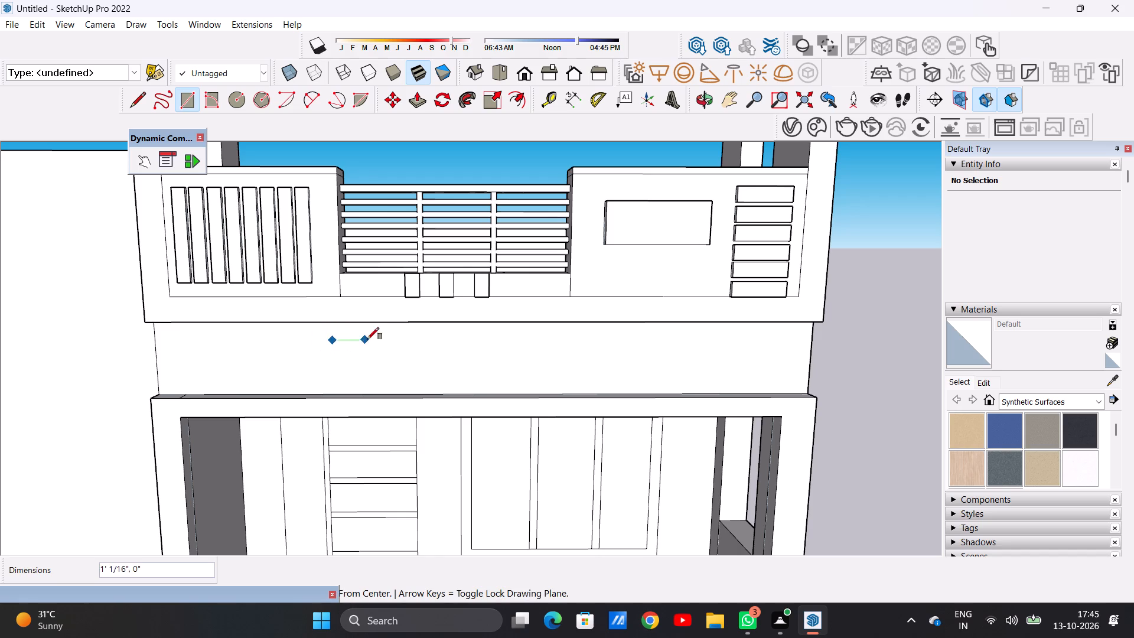
pyautogui.click(389, 378)
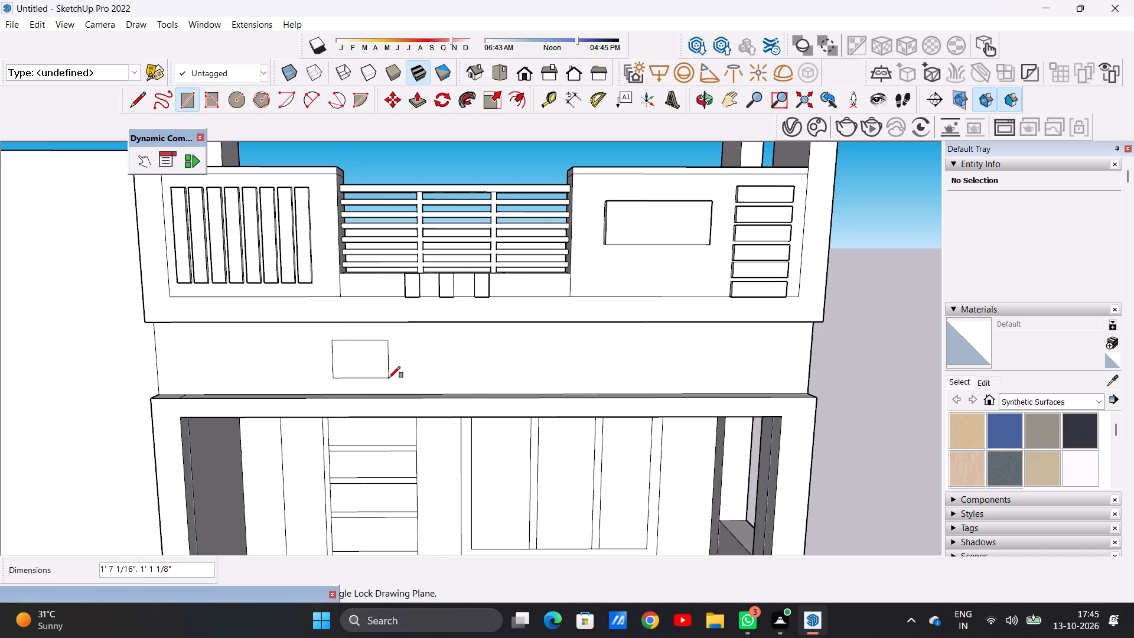
# Copy the small rectangle twice along the wall band below the terrace parapet, spacing the copies about 2' 9" apart.
pyautogui.press('space')
pyautogui.doubleClick(374, 366)
pyautogui.press('m')
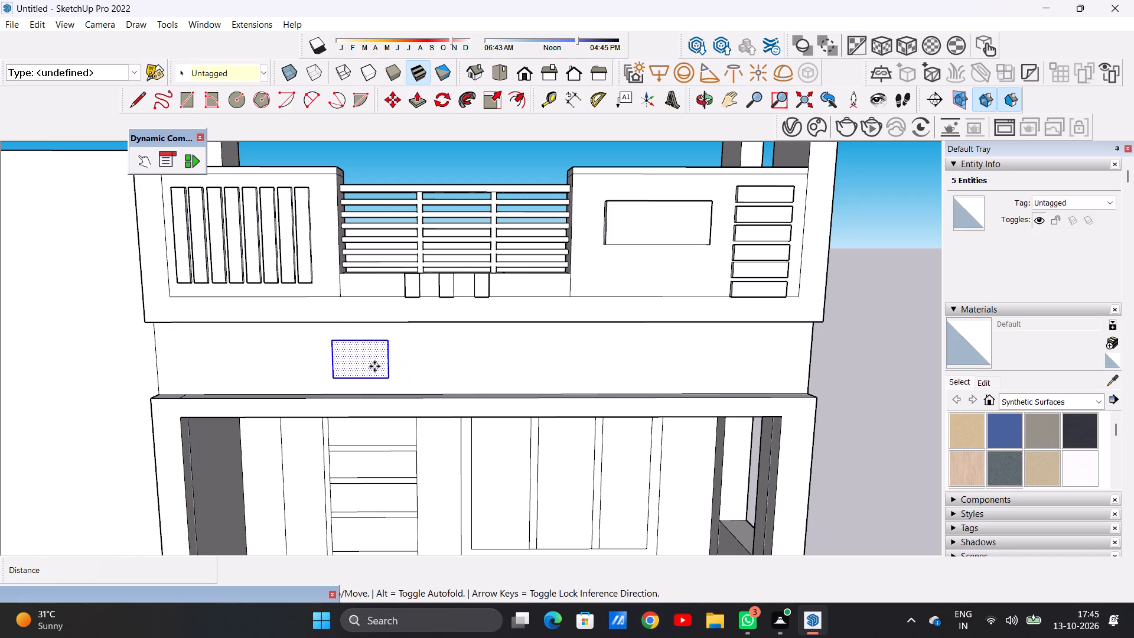
pyautogui.click(390, 375)
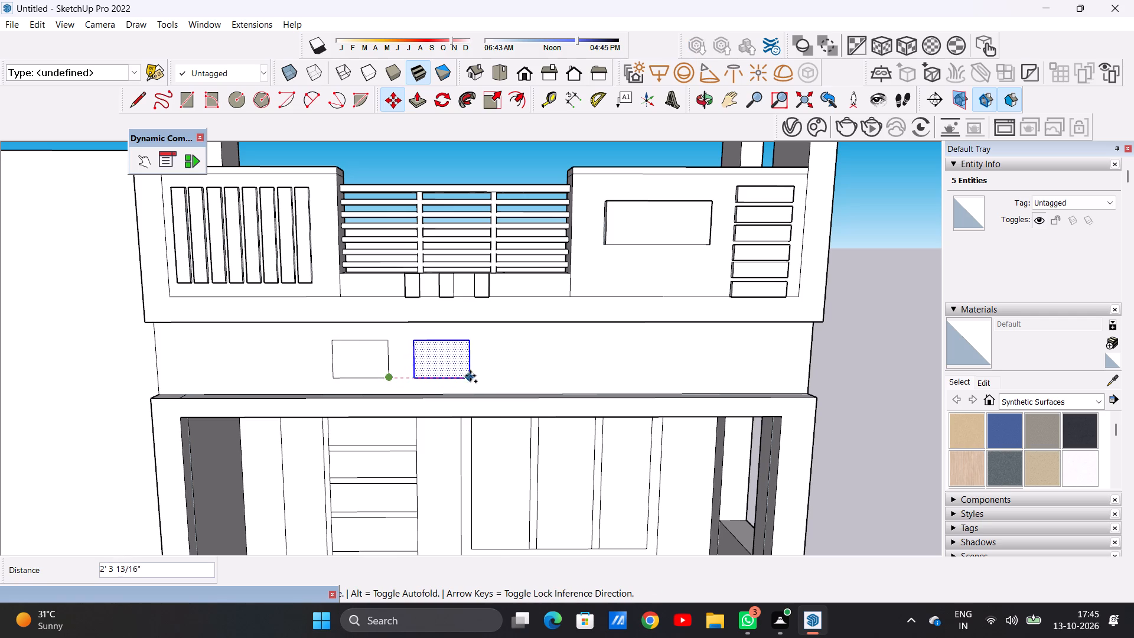
pyautogui.click(488, 376)
pyautogui.click(488, 376)
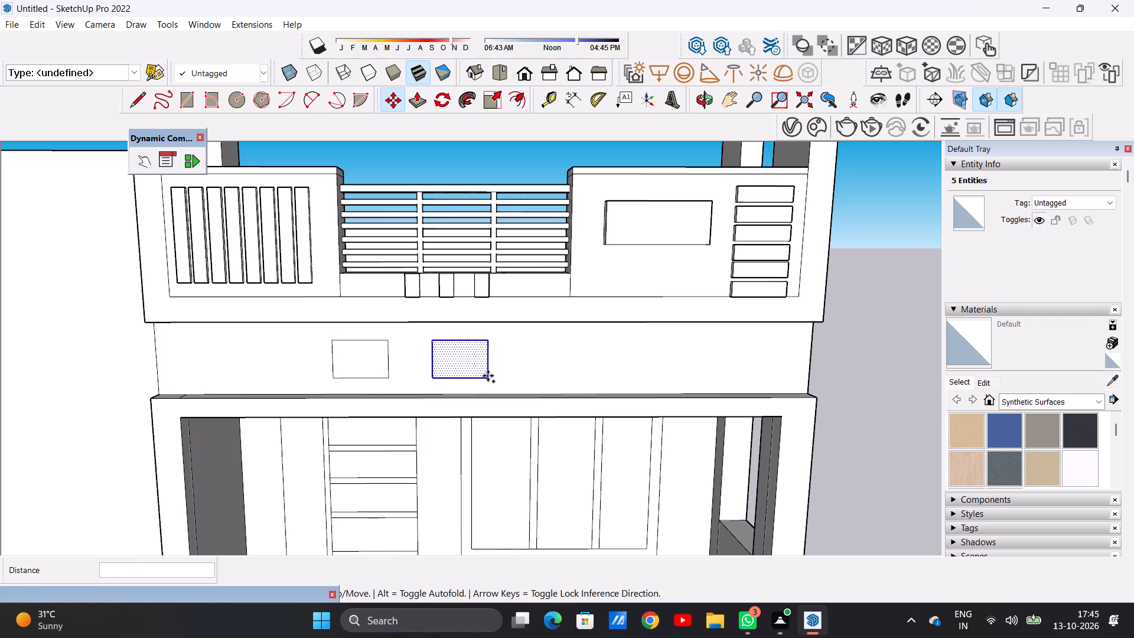
pyautogui.click(584, 376)
pyautogui.press('space')
pyautogui.click(868, 351)
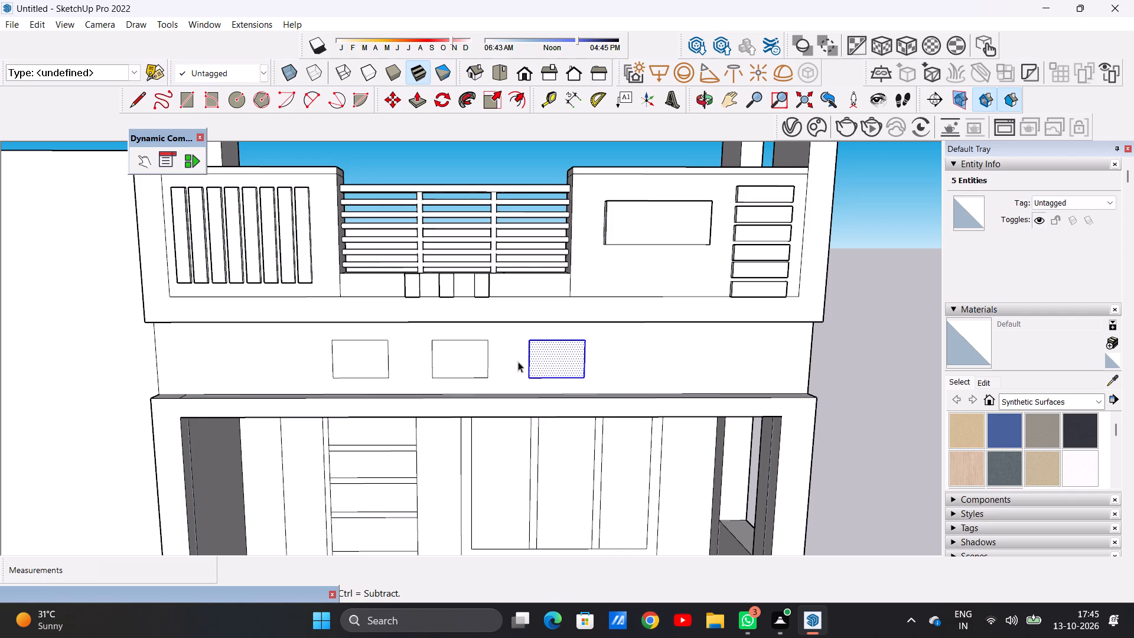
# Examine the row of three rectangles on the wall band and the overall house front.
pyautogui.scroll(-3, 508, 361)
pyautogui.moveTo(538, 367); pyautogui.dragTo(383, 367, button='middle')
pyautogui.scroll(2, 388, 350)
pyautogui.scroll(-1, 388, 350)
pyautogui.scroll(3, 388, 350)
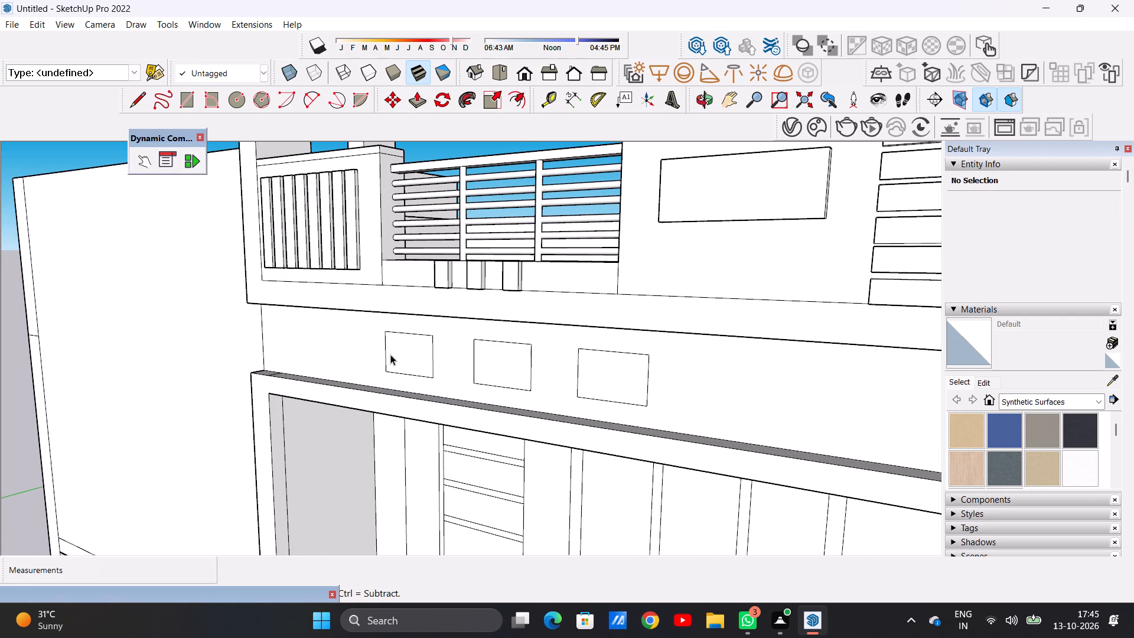
pyautogui.scroll(-20, 392, 354)
pyautogui.scroll(-4, 392, 354)
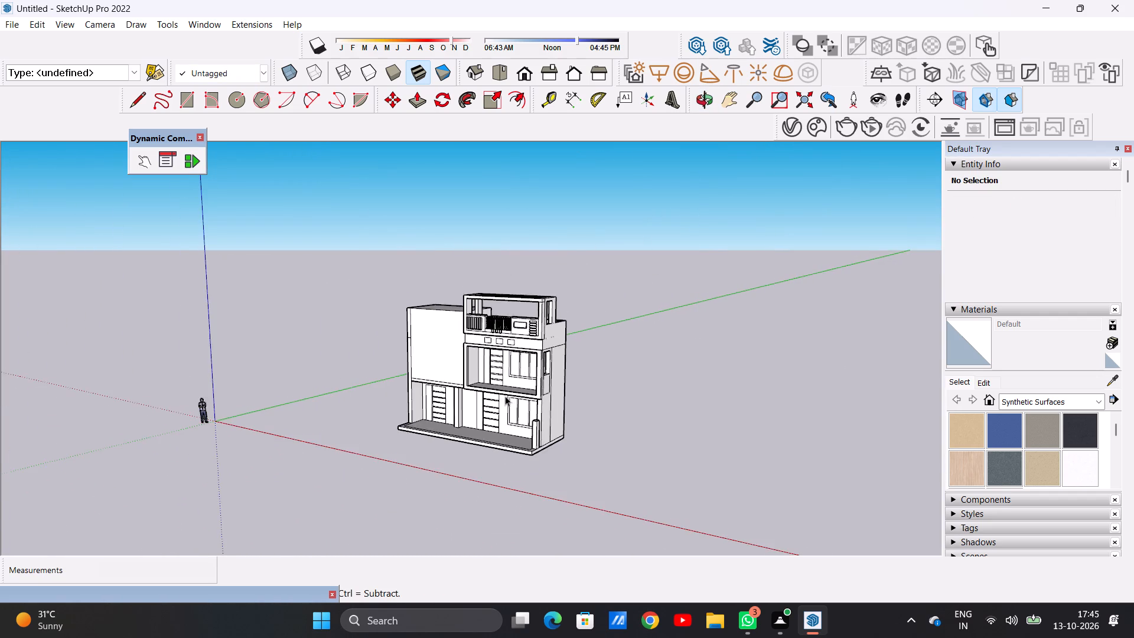
pyautogui.scroll(10, 505, 396)
pyautogui.moveTo(458, 389); pyautogui.dragTo(639, 515, button='middle')
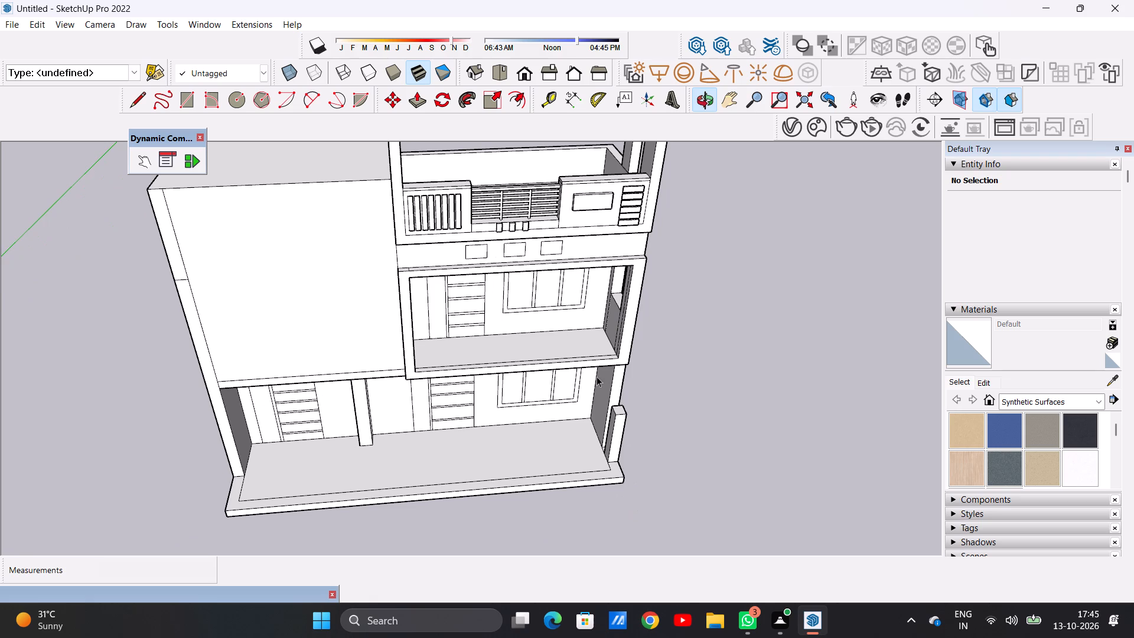
# Draw a short line across the upper balcony's front floor strip, about a quarter of its length from the left end.
pyautogui.moveTo(596, 376); pyautogui.dragTo(578, 416, button='middle')
pyautogui.scroll(6, 615, 355)
pyautogui.scroll(-1, 617, 355)
pyautogui.scroll(1, 617, 358)
pyautogui.scroll(-1, 617, 358)
pyautogui.scroll(1, 616, 358)
pyautogui.scroll(-1, 616, 358)
pyautogui.scroll(1, 616, 358)
pyautogui.moveTo(615, 358); pyautogui.dragTo(614, 358, button='middle')
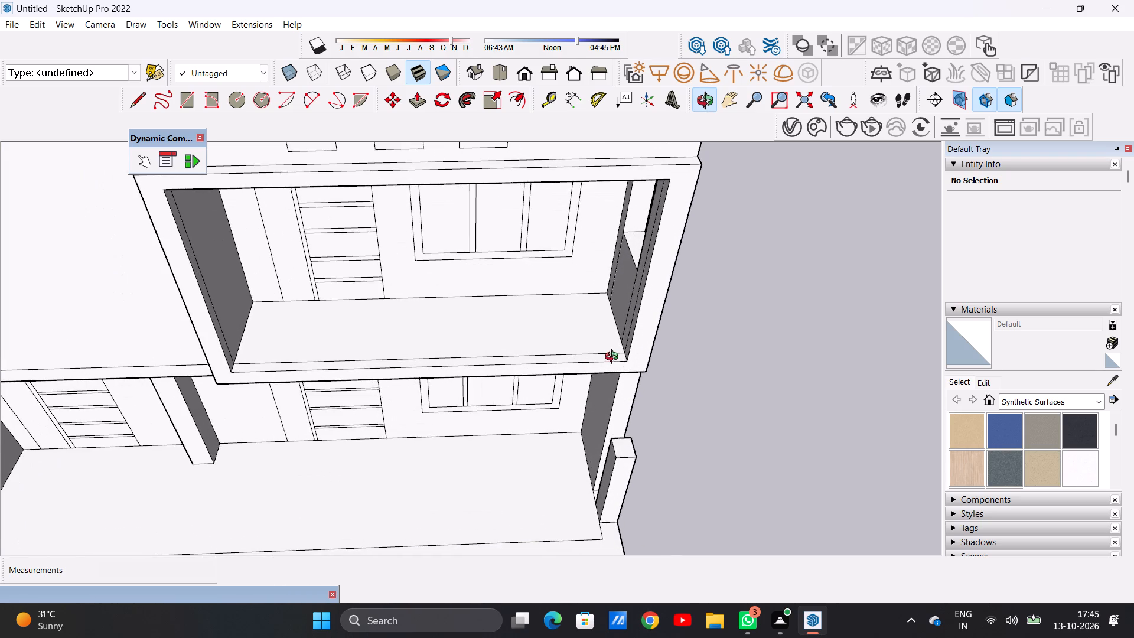
pyautogui.moveTo(614, 358); pyautogui.dragTo(607, 406, button='middle')
pyautogui.scroll(4, 612, 382)
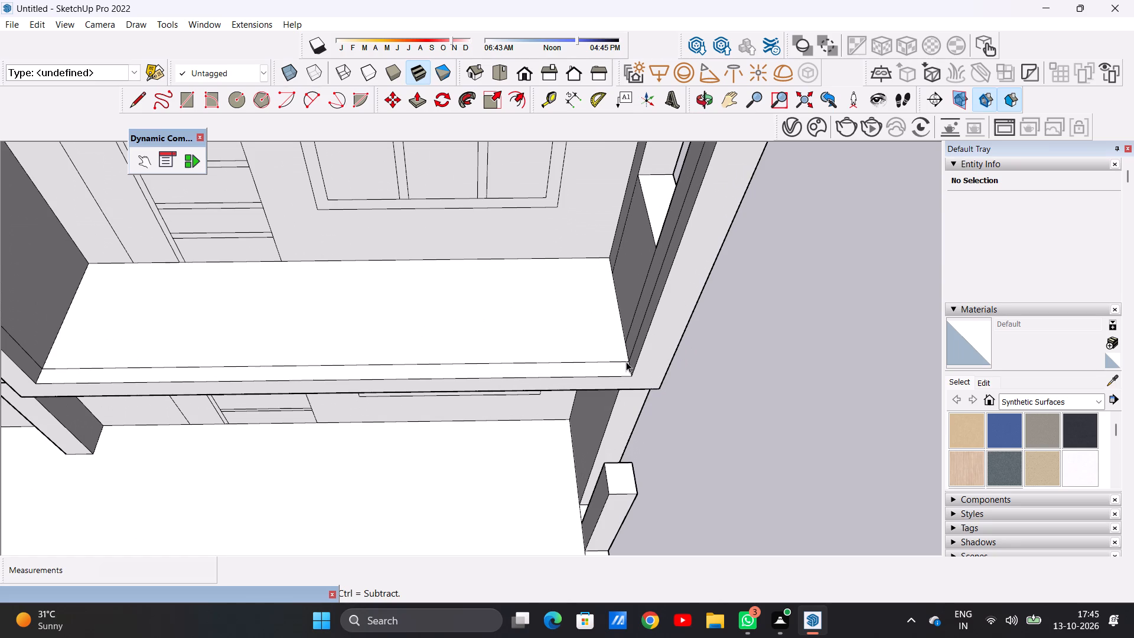
pyautogui.press('l')
pyautogui.scroll(-9, 452, 362)
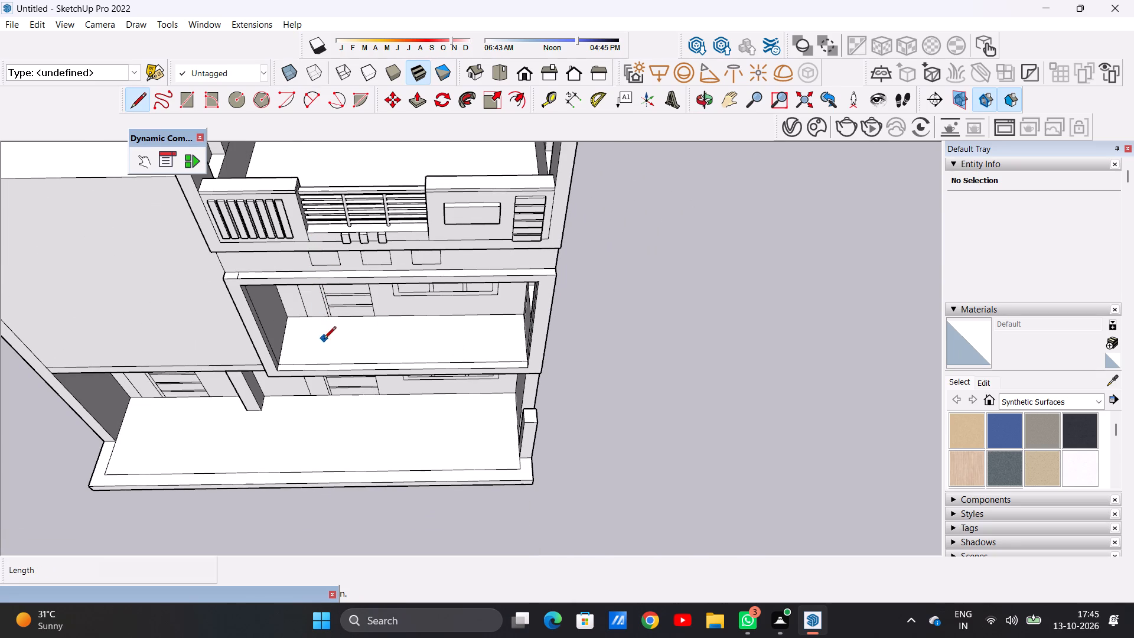
pyautogui.scroll(10, 343, 365)
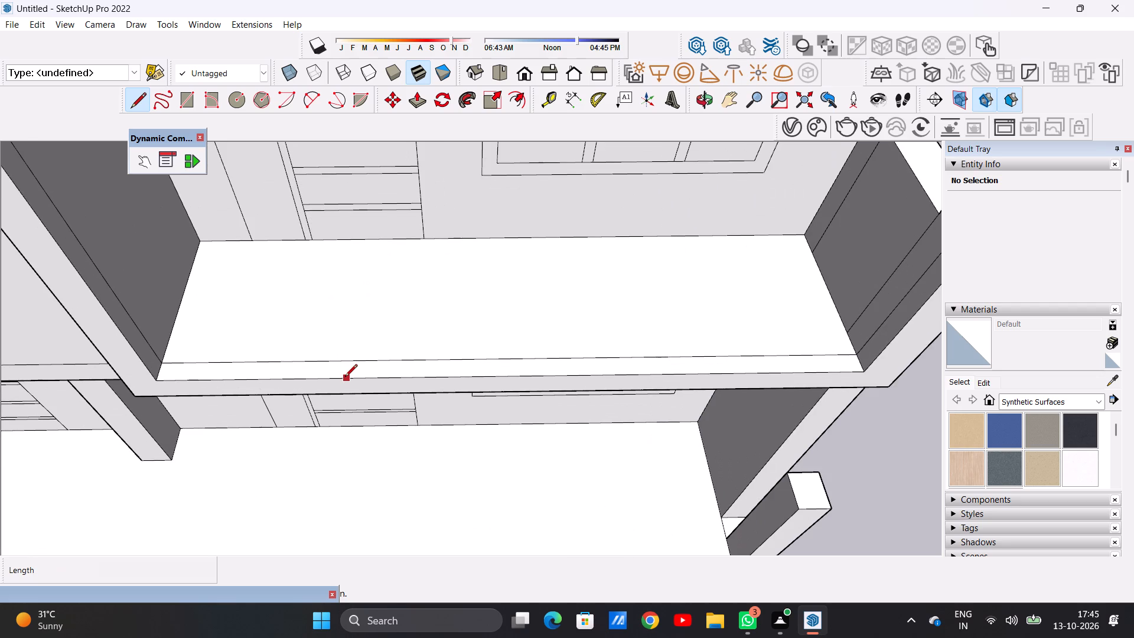
pyautogui.click(346, 379)
pyautogui.click(347, 362)
# Draw a second line about 6" long across the balcony's front floor strip, nearer its right end, marking off three sections.
pyautogui.scroll(-9, 626, 377)
pyautogui.scroll(-2, 515, 356)
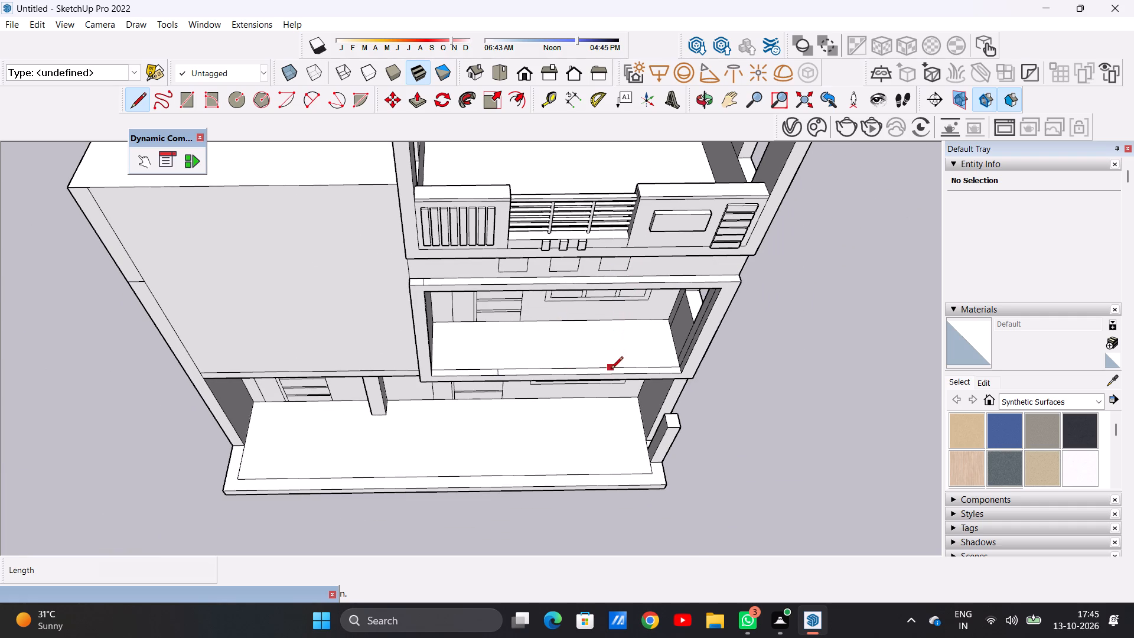
pyautogui.scroll(1, 607, 375)
pyautogui.scroll(-1, 607, 375)
pyautogui.scroll(15, 607, 375)
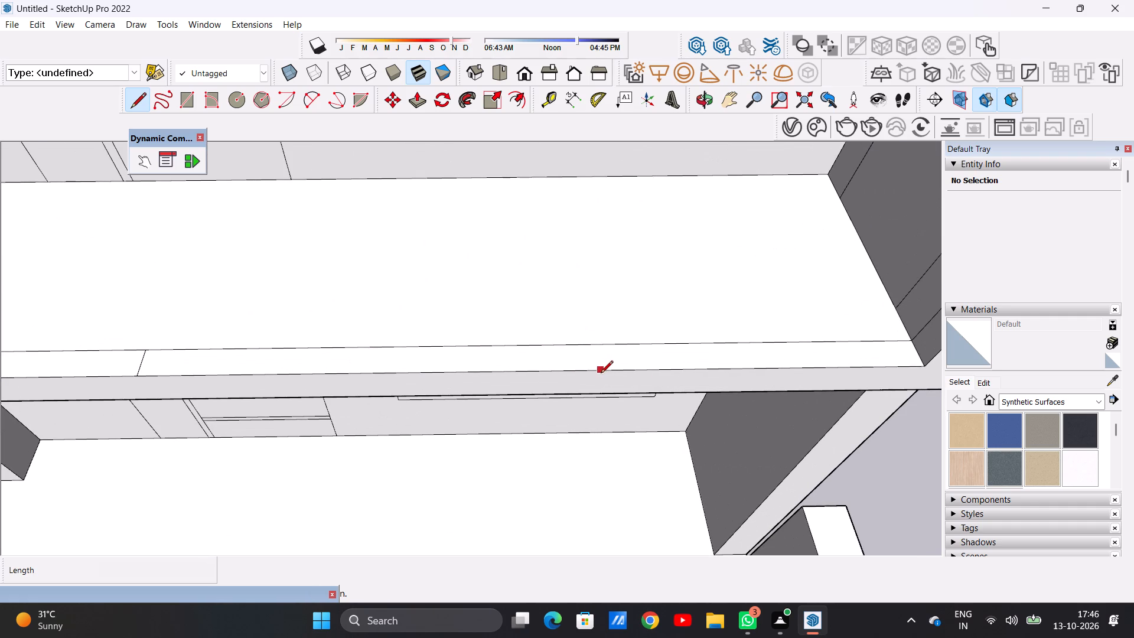
pyautogui.click(588, 372)
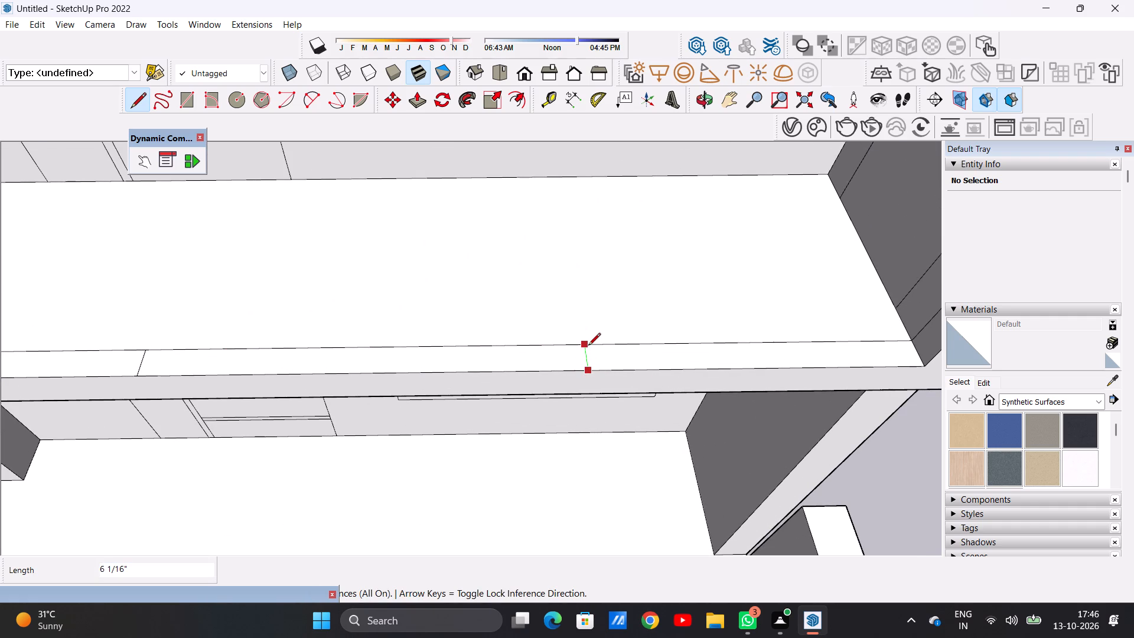
pyautogui.click(588, 346)
pyautogui.press('space')
# Push/pull the right-hand section of the balcony's front floor strip up about 2' 10" as a parapet wall.
pyautogui.scroll(-7, 594, 415)
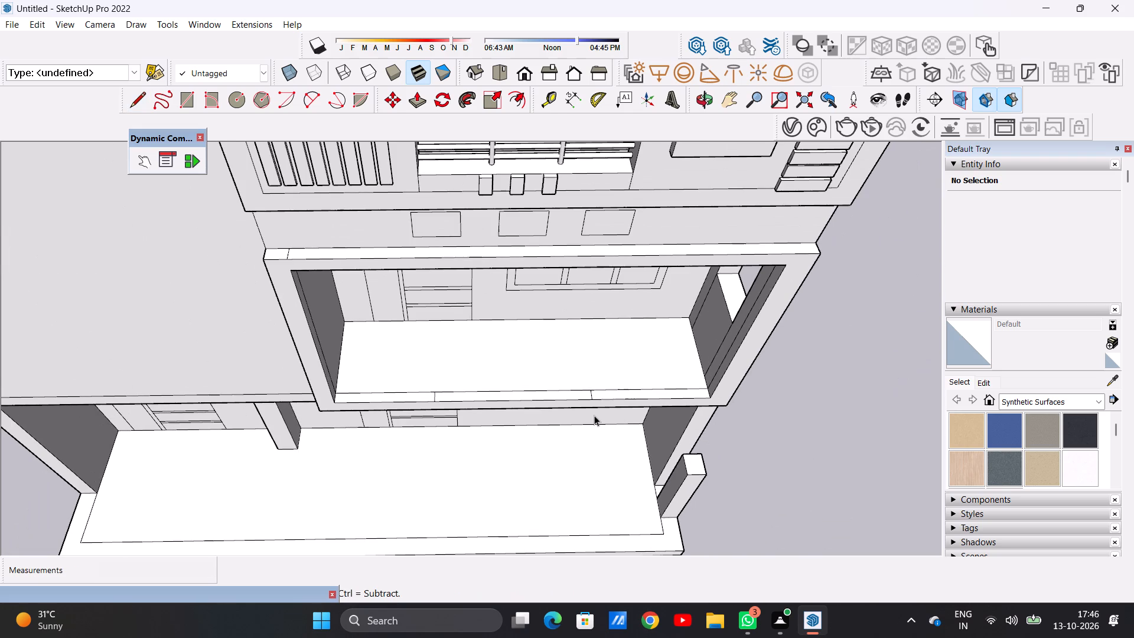
pyautogui.press('p')
pyautogui.scroll(8, 724, 382)
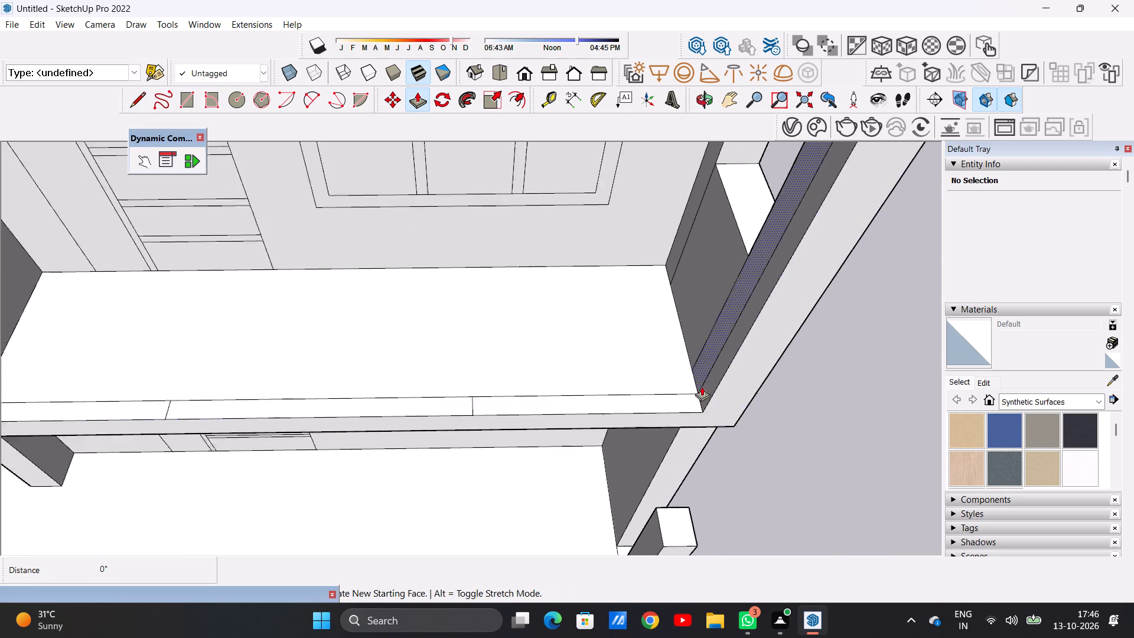
pyautogui.scroll(2, 702, 386)
pyautogui.click(688, 405)
pyautogui.scroll(-2, 686, 343)
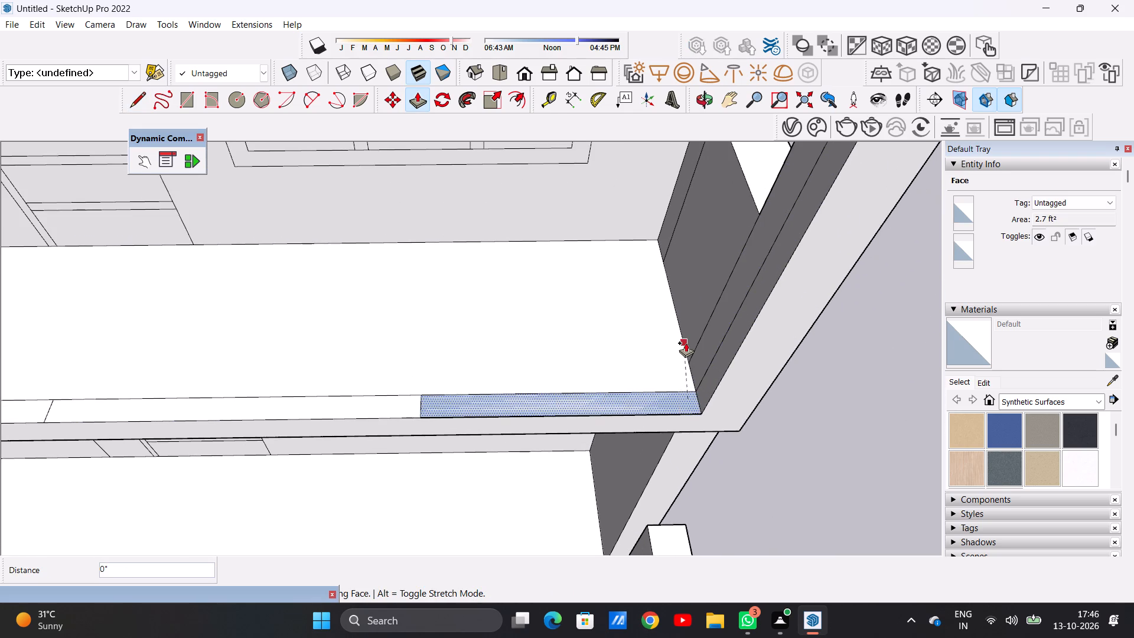
pyautogui.click(741, 315)
# Raise the left-hand section of the balcony's front strip by 2' 9 7/8", level with the right-hand parapet wall.
pyautogui.scroll(-6, 709, 425)
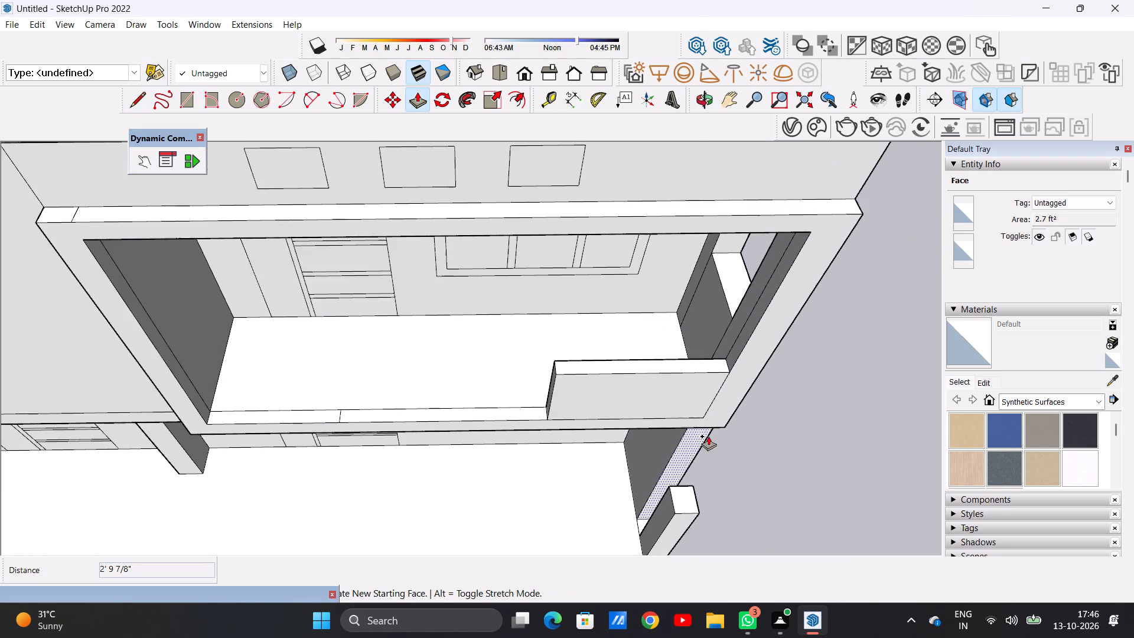
pyautogui.moveTo(676, 449); pyautogui.dragTo(673, 264, button='middle')
pyautogui.scroll(4, 507, 444)
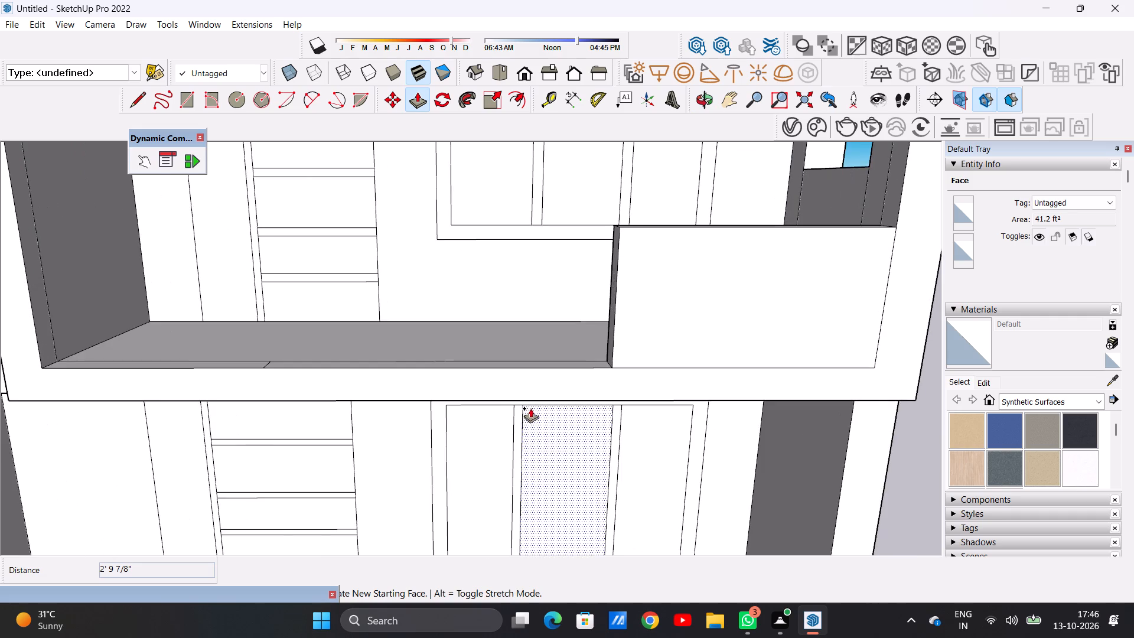
pyautogui.moveTo(537, 413); pyautogui.dragTo(539, 532, button='middle')
pyautogui.scroll(6, 265, 432)
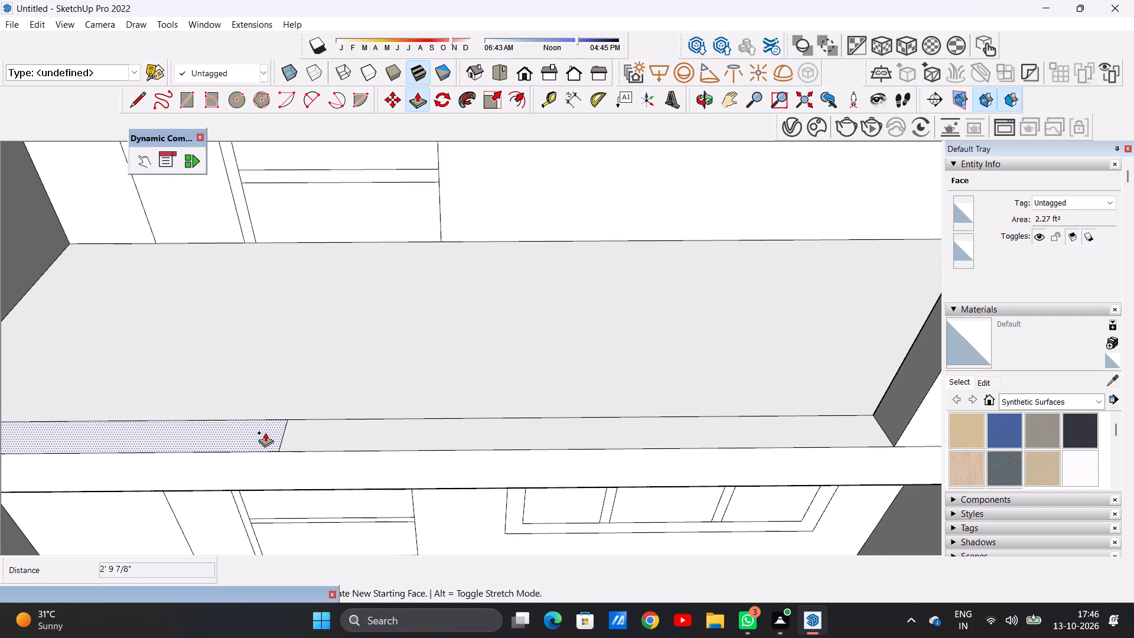
pyautogui.click(265, 432)
pyautogui.scroll(-11, 275, 380)
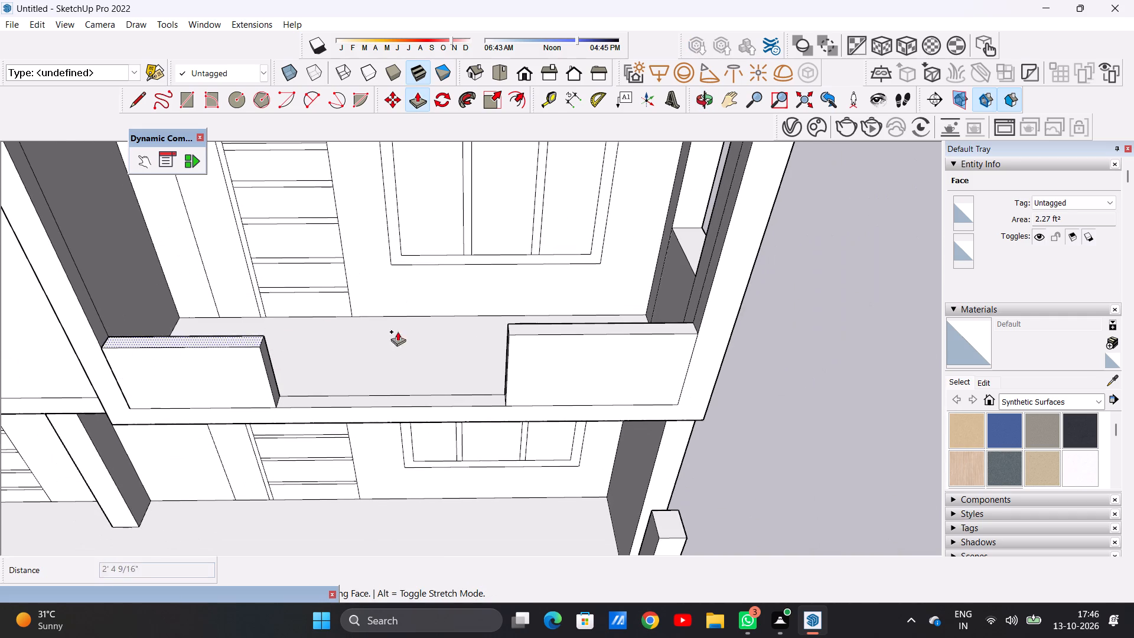
pyautogui.click(509, 336)
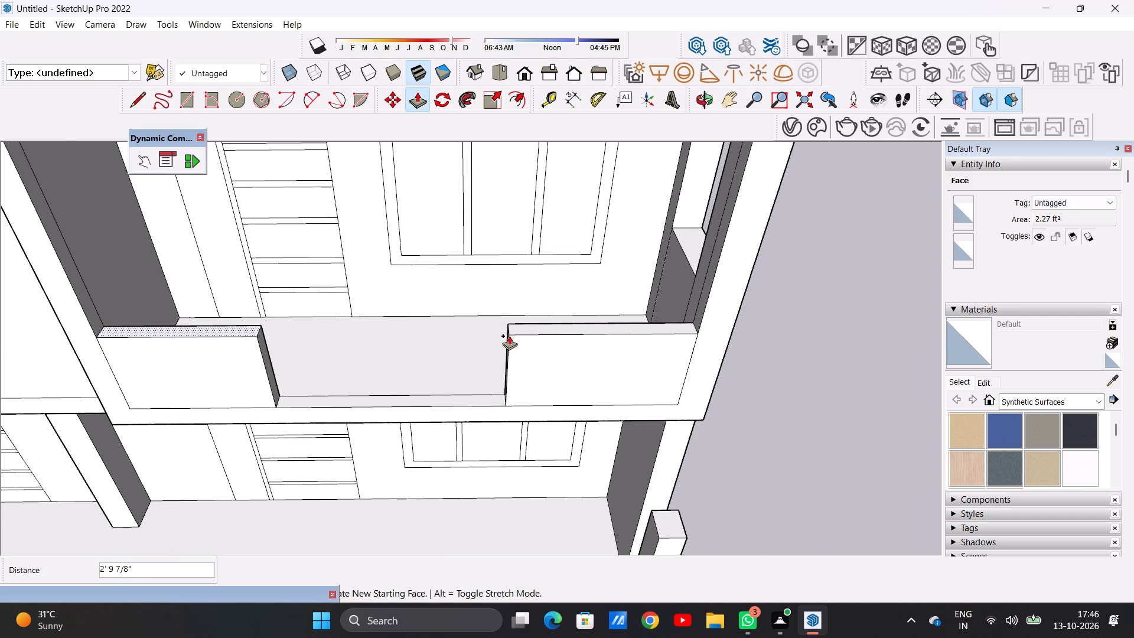
# Raise the middle section of the balcony's front strip about 6 1/4" as a low kerb between the parapet walls.
pyautogui.scroll(7, 500, 392)
pyautogui.scroll(-1, 500, 393)
pyautogui.scroll(1, 500, 393)
pyautogui.click(499, 403)
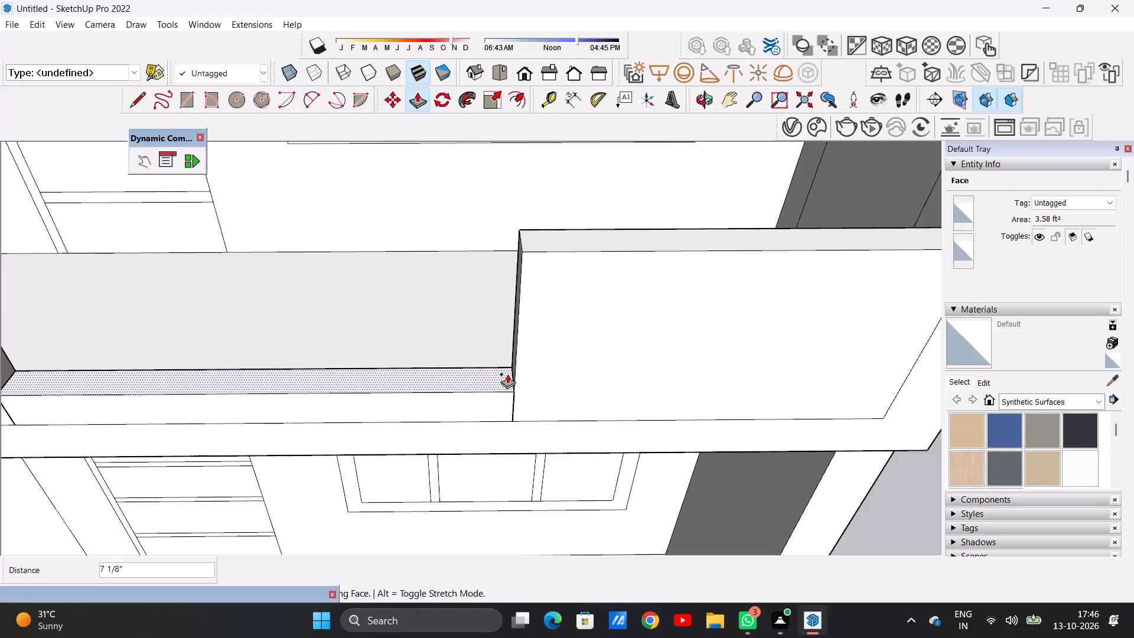
pyautogui.click(511, 378)
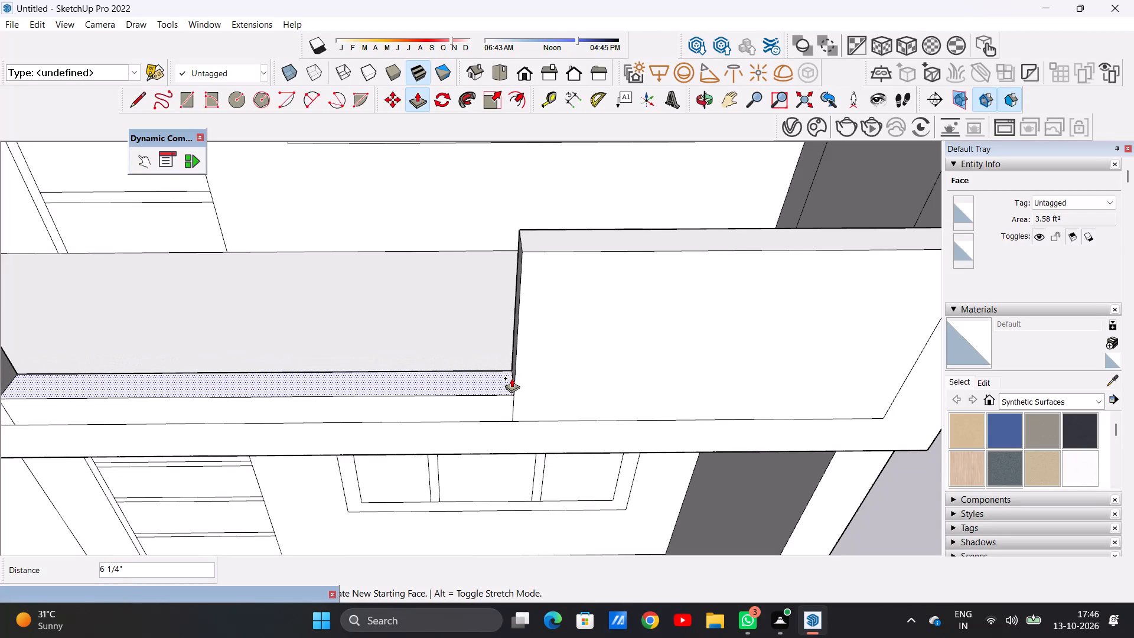
pyautogui.press('space')
# Push/pull the top of the low middle kerb up by about another 2 1/4".
pyautogui.scroll(-7, 543, 438)
pyautogui.moveTo(520, 438); pyautogui.dragTo(513, 412, button='middle')
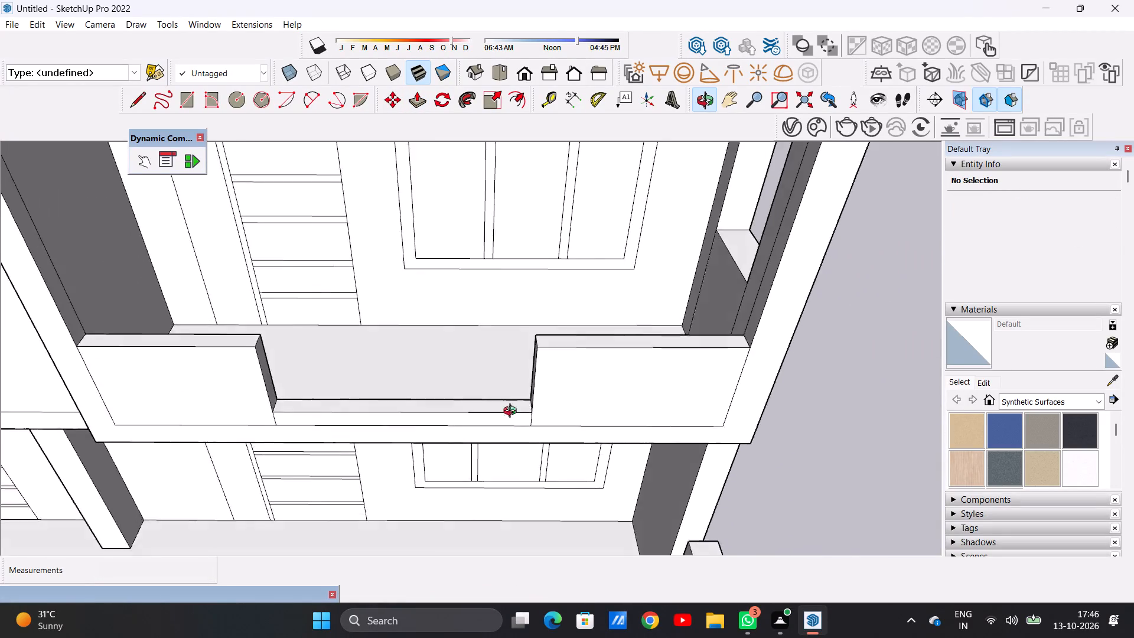
pyautogui.moveTo(513, 412); pyautogui.dragTo(511, 314, button='middle')
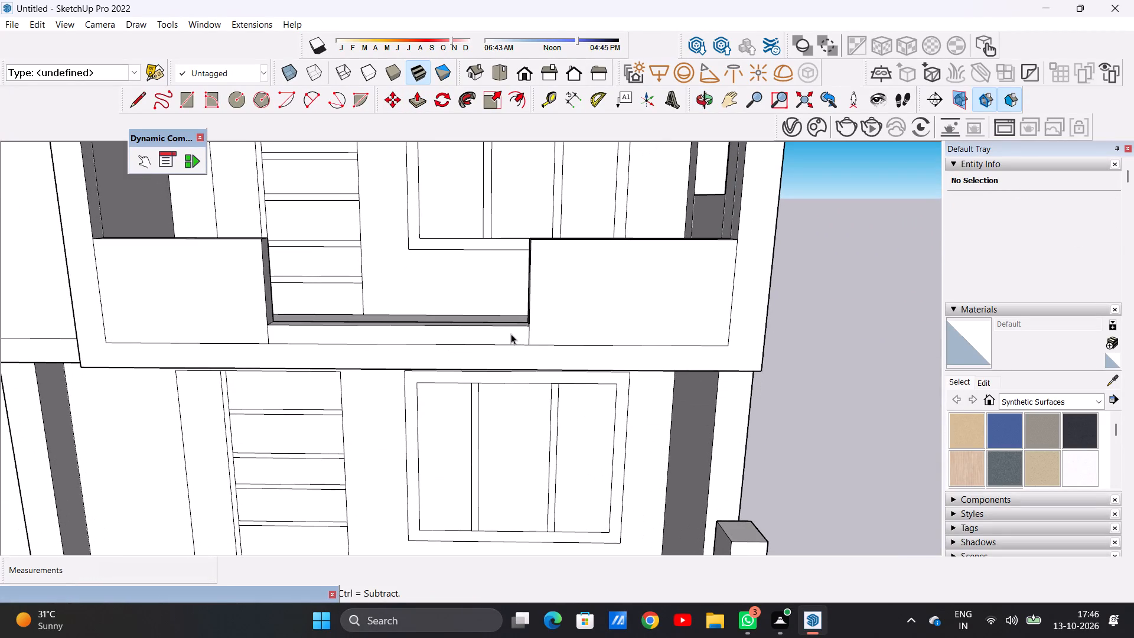
pyautogui.moveTo(483, 330); pyautogui.dragTo(478, 398, button='middle')
pyautogui.scroll(5, 494, 363)
pyautogui.press('p')
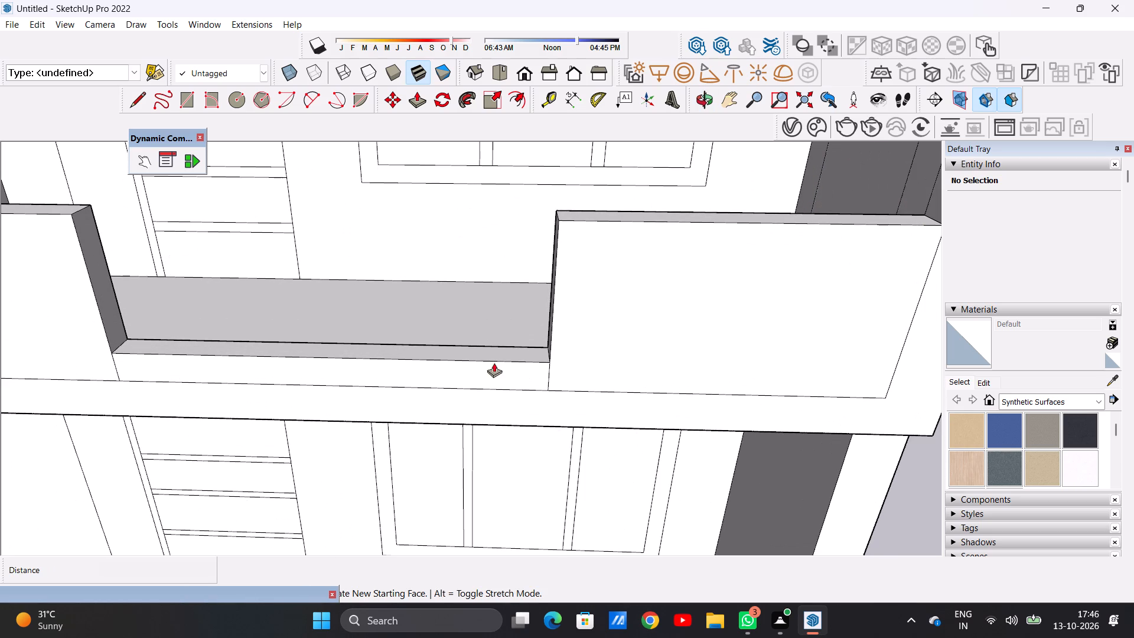
pyautogui.scroll(2, 511, 344)
pyautogui.scroll(-1, 511, 344)
pyautogui.scroll(1, 511, 344)
pyautogui.click(530, 356)
pyautogui.click(532, 343)
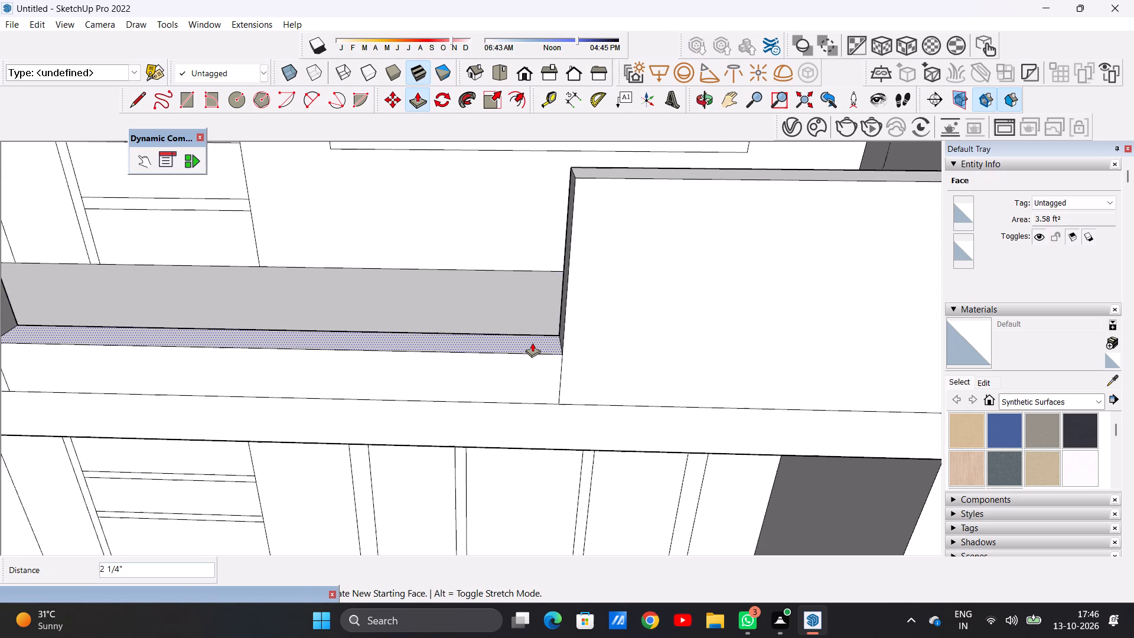
pyautogui.press('space')
# Examine the balcony's parapet walls and low kerb from the front, near and far.
pyautogui.scroll(-15, 524, 393)
pyautogui.moveTo(532, 389); pyautogui.dragTo(530, 275, button='middle')
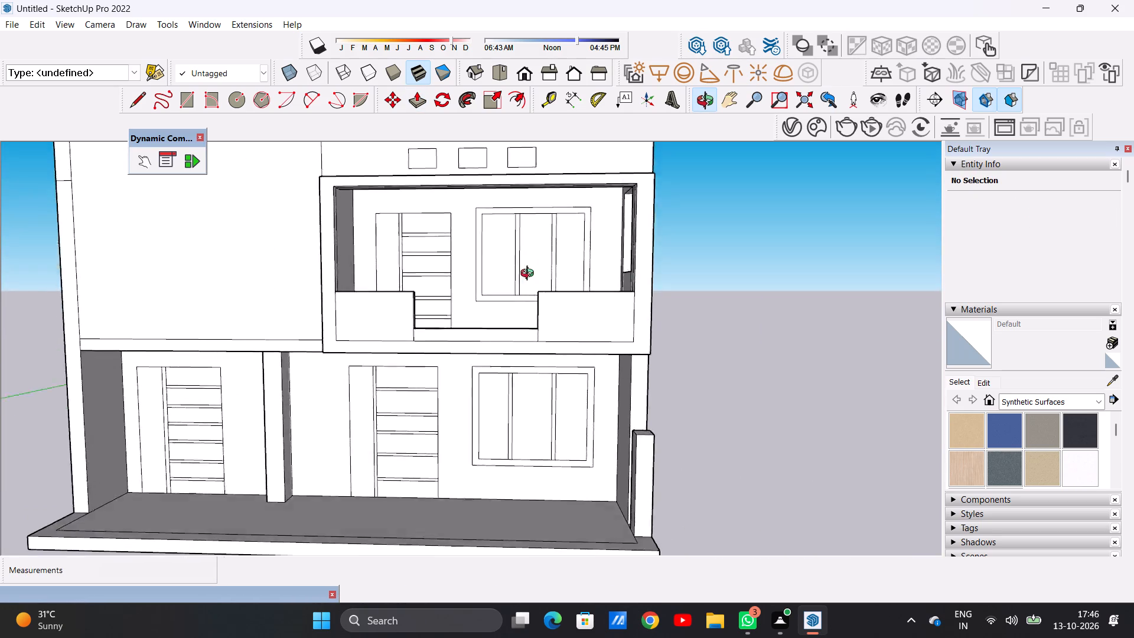
pyautogui.moveTo(530, 275); pyautogui.dragTo(530, 261, button='middle')
pyautogui.scroll(-8, 523, 357)
pyautogui.scroll(5, 481, 341)
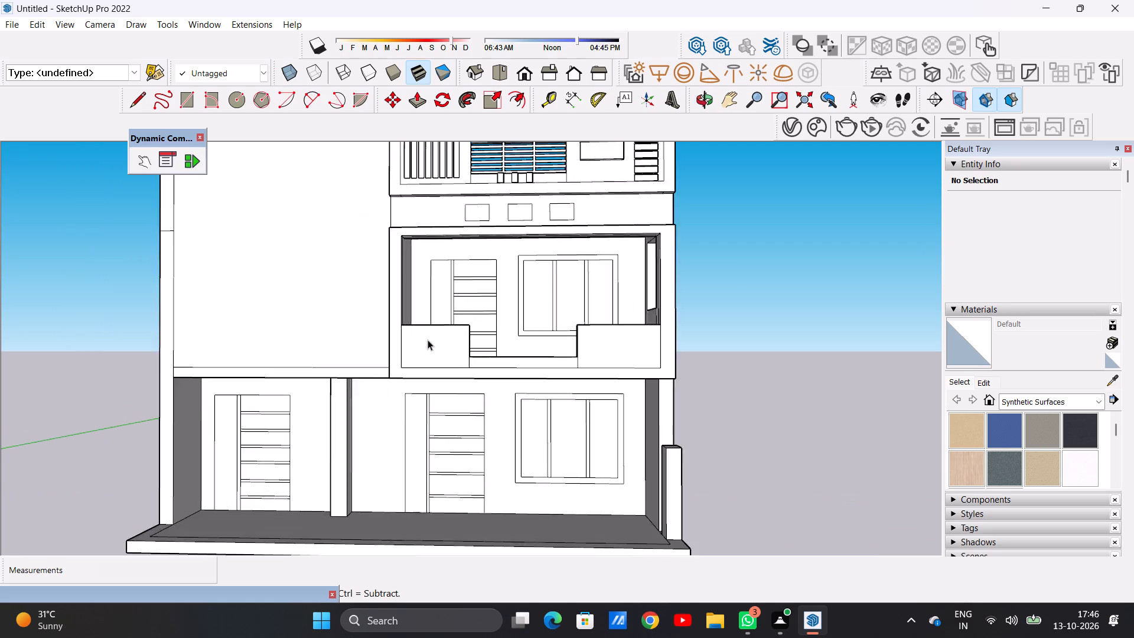
pyautogui.scroll(9, 428, 340)
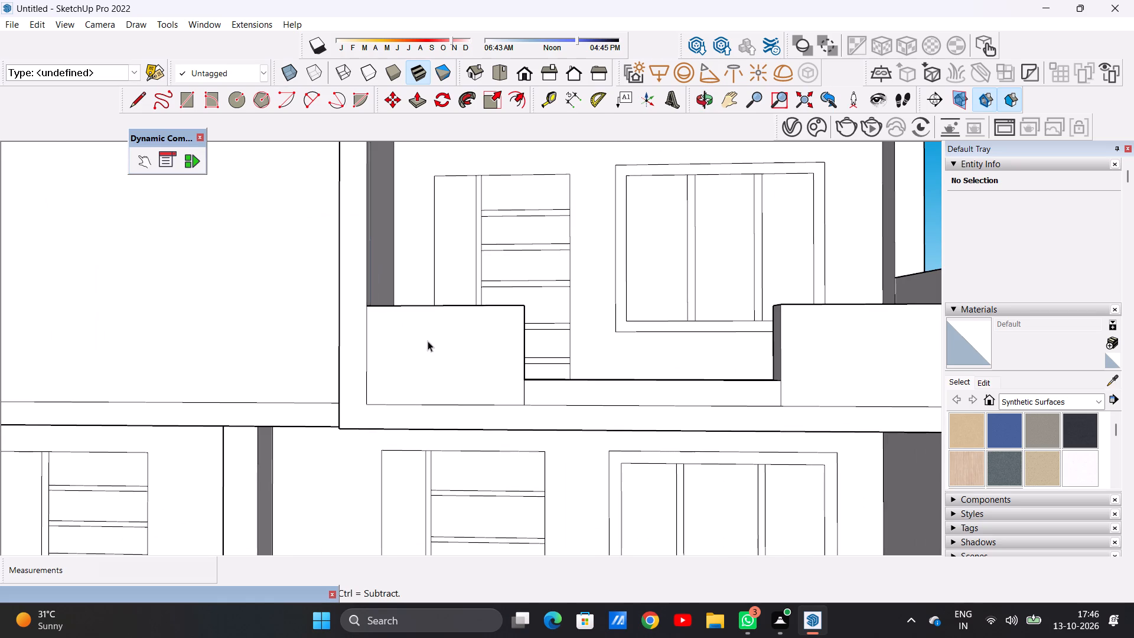
pyautogui.scroll(-10, 428, 341)
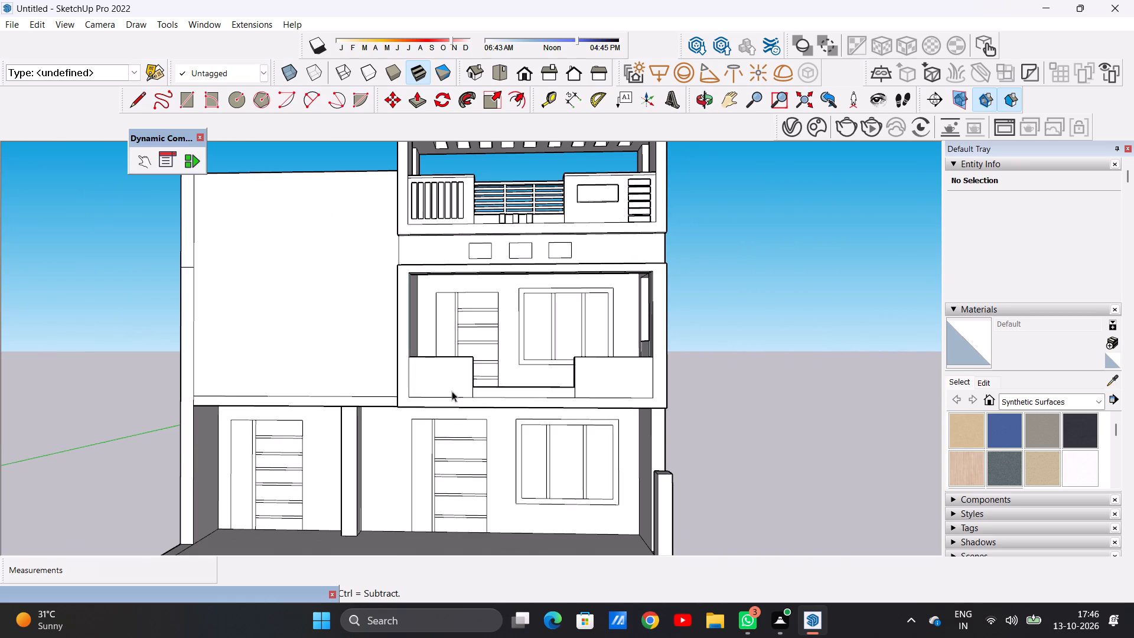
pyautogui.scroll(5, 442, 385)
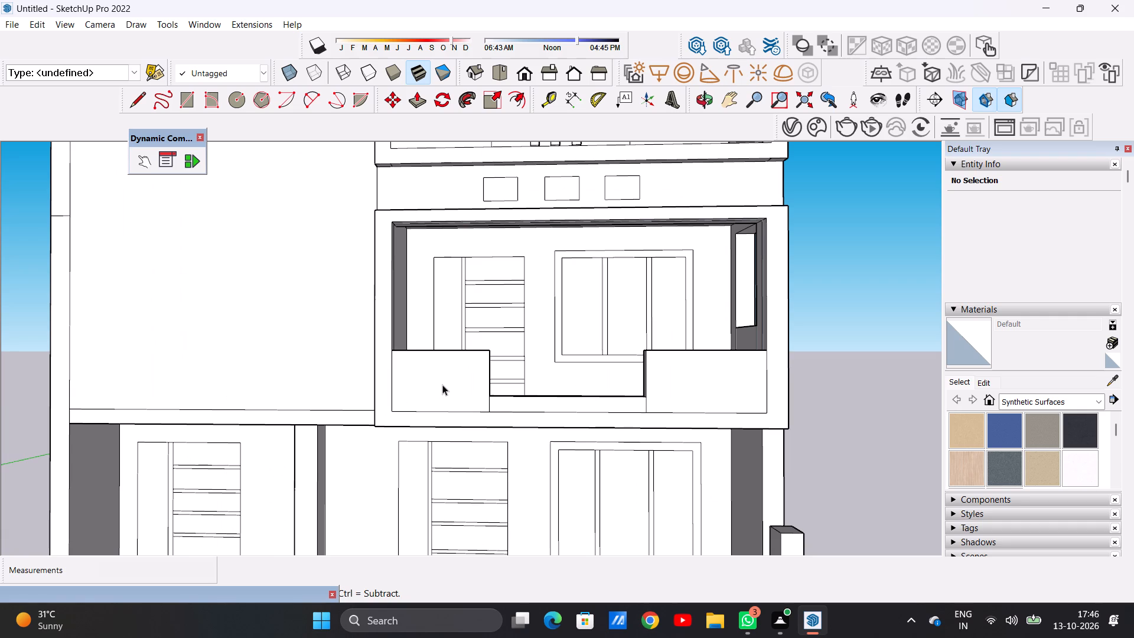
# Draw a tall narrow rectangle about 2' 3 5/8" by 4 1/8" near the outer end of the left-hand balcony parapet wall's front face.
pyautogui.press('r')
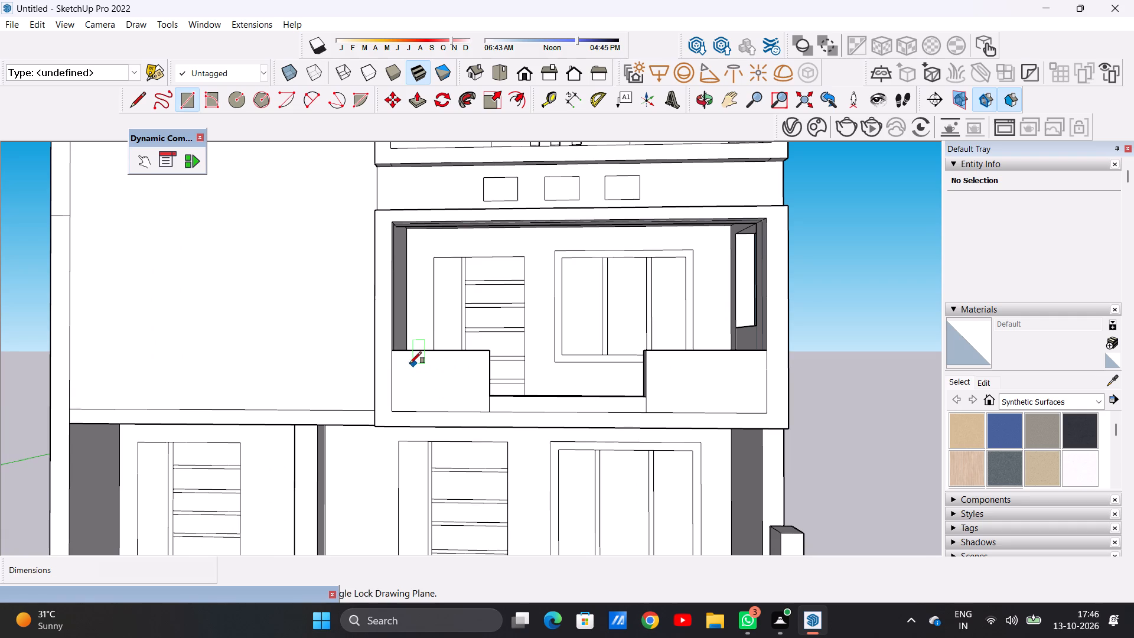
pyautogui.scroll(9, 410, 363)
pyautogui.scroll(-3, 421, 377)
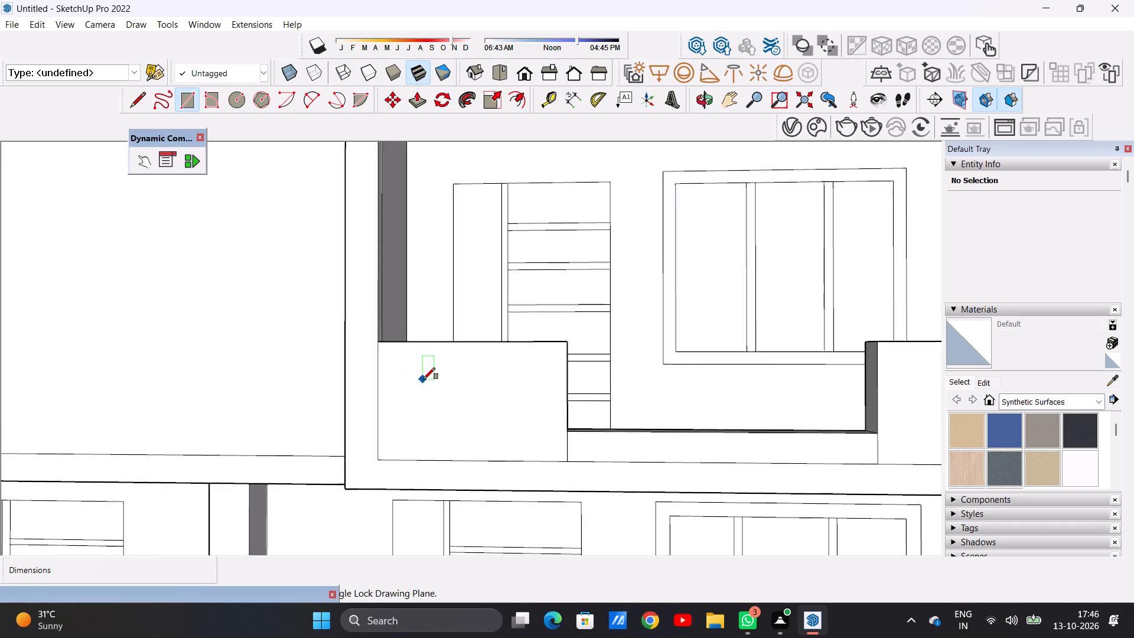
pyautogui.scroll(-10, 423, 379)
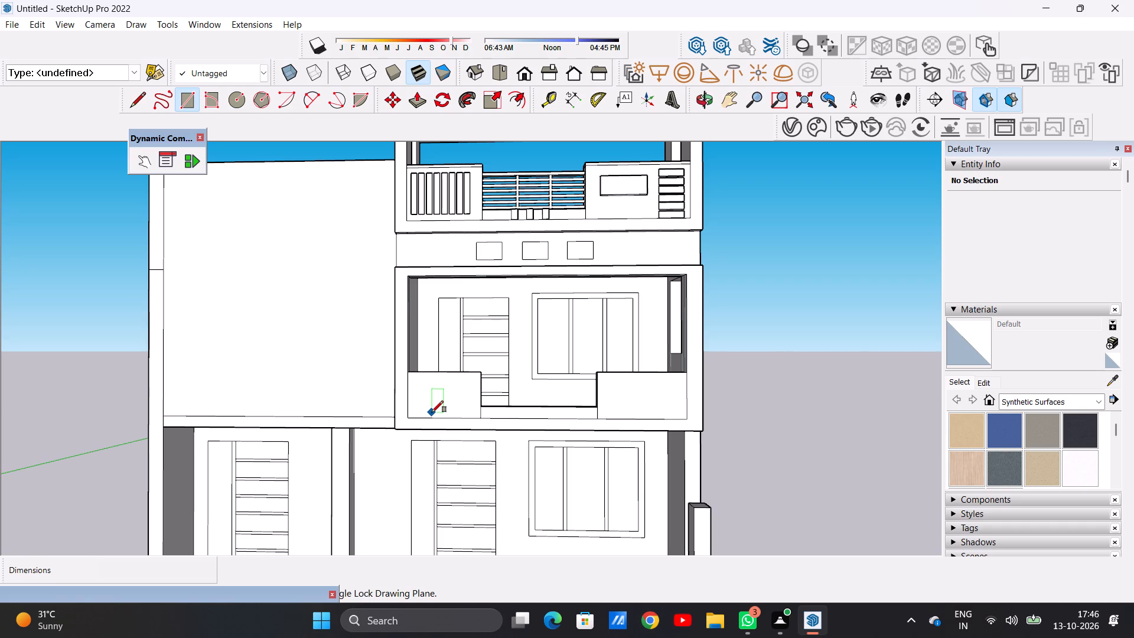
pyautogui.scroll(12, 428, 376)
pyautogui.scroll(-1, 427, 376)
pyautogui.scroll(1, 427, 376)
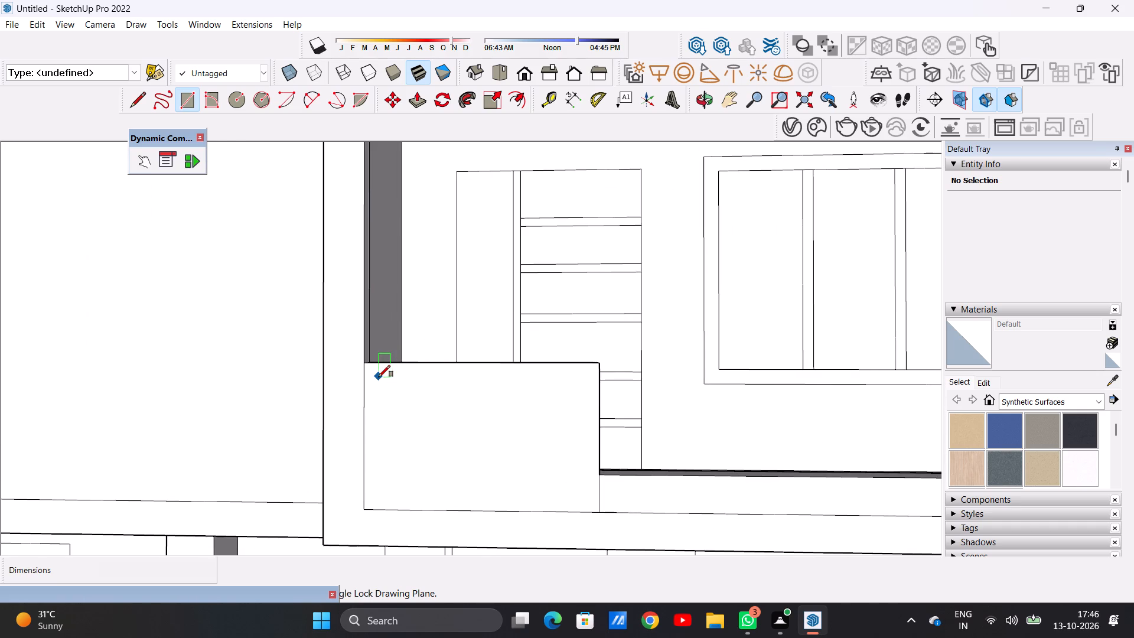
pyautogui.click(379, 377)
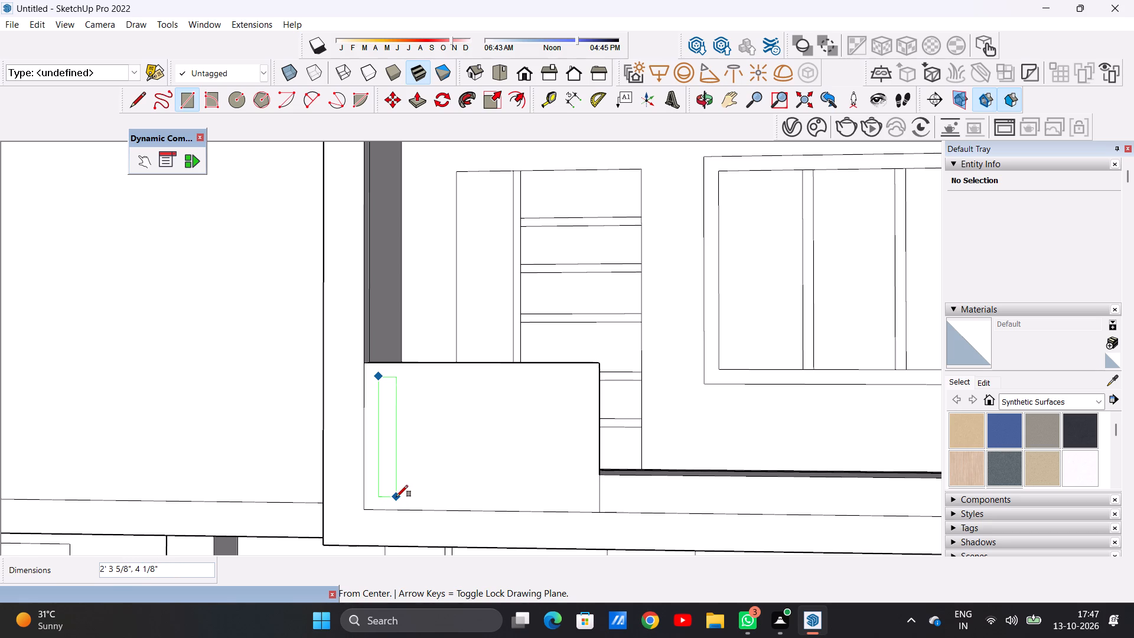
pyautogui.click(396, 497)
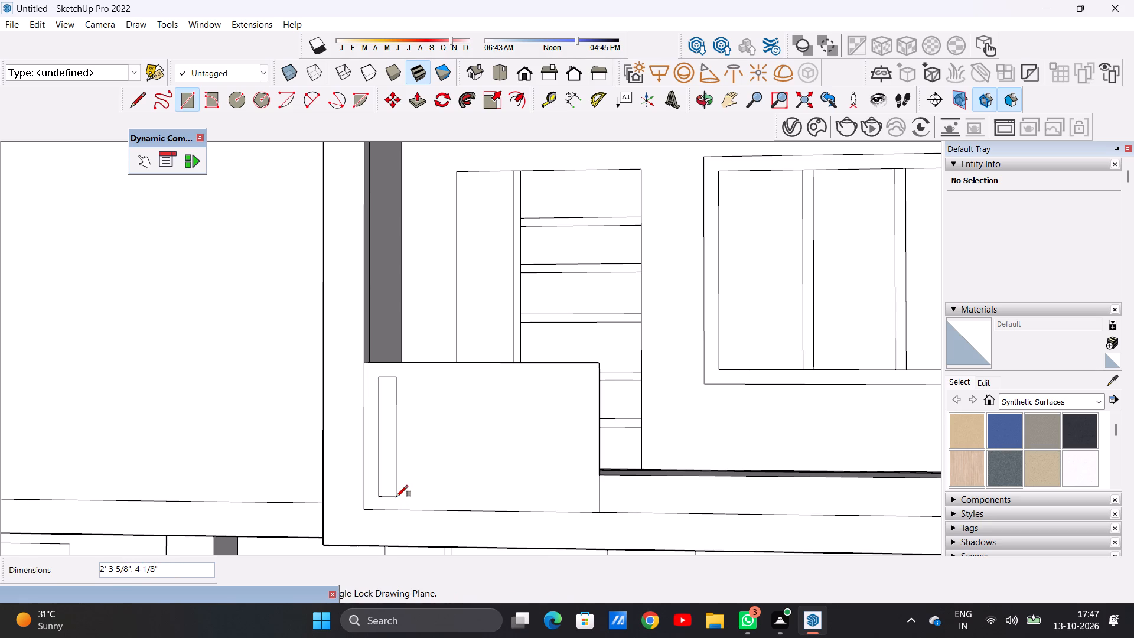
# Copy the narrow rectangle seven times across the left-hand parapet wall, spacing each copy about 5 3/8" from the previous one.
pyautogui.press('space')
pyautogui.doubleClick(392, 492)
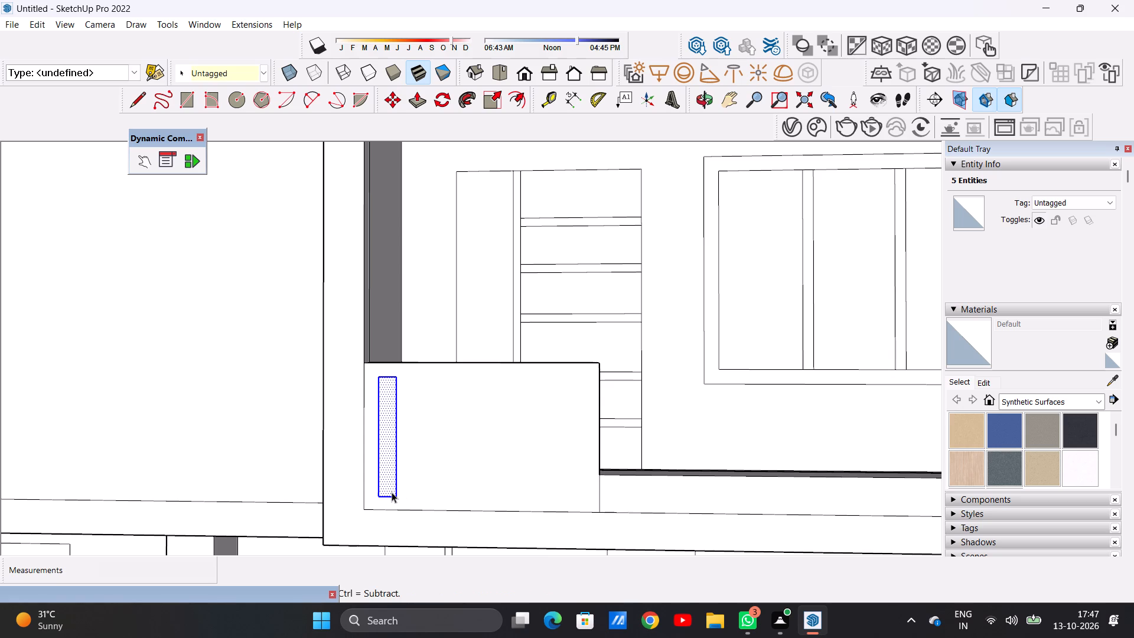
pyautogui.press('m')
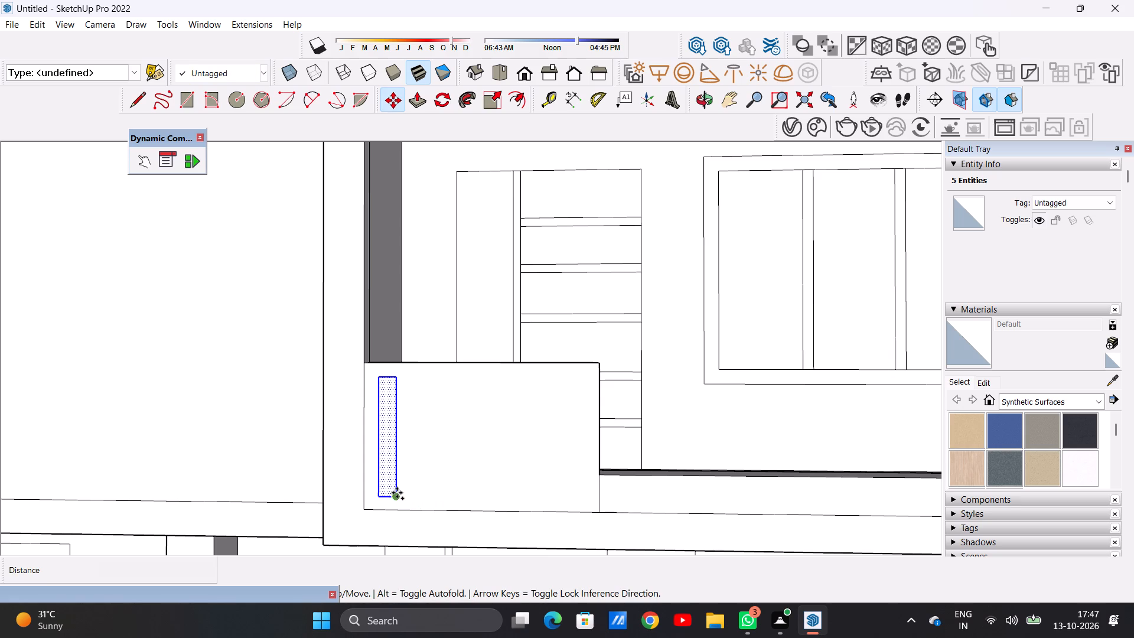
pyautogui.click(397, 493)
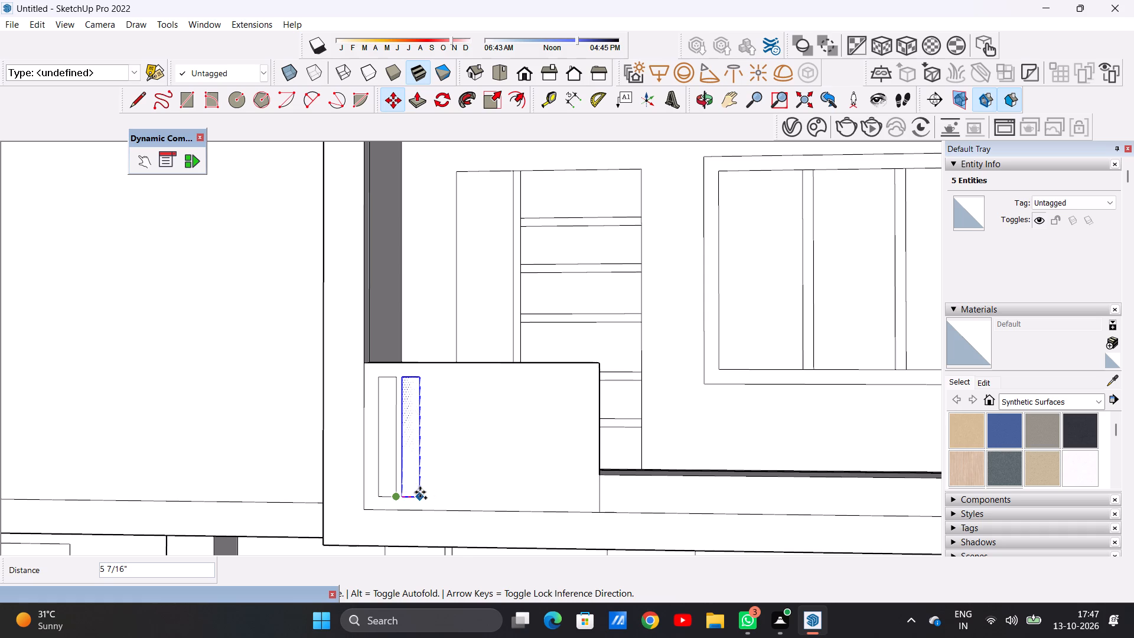
pyautogui.click(420, 492)
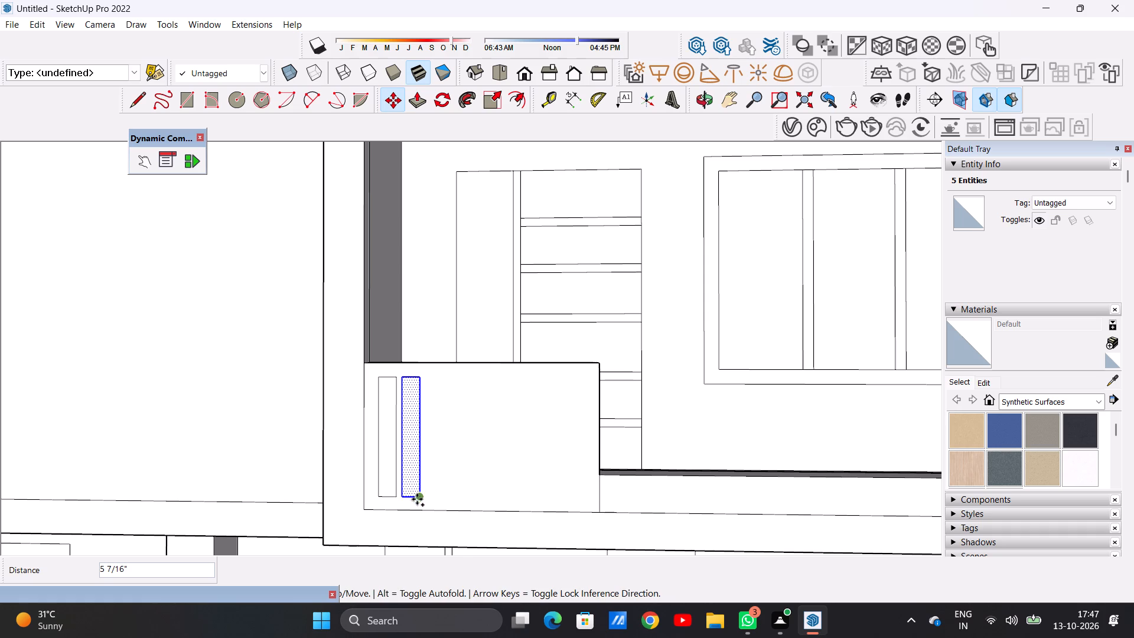
pyautogui.click(420, 496)
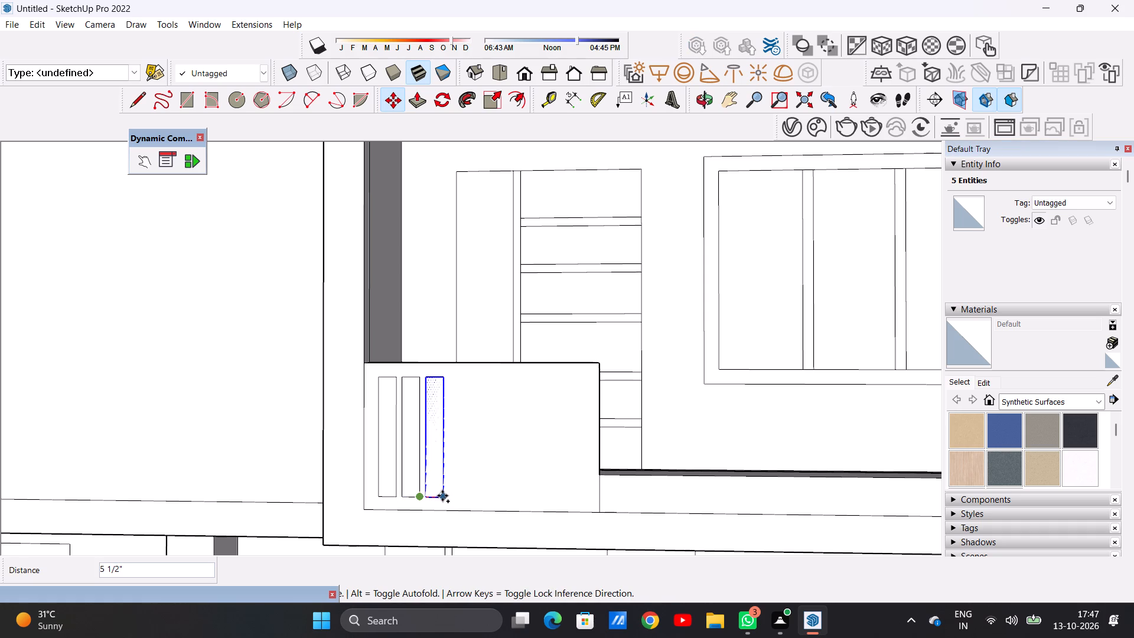
pyautogui.click(442, 496)
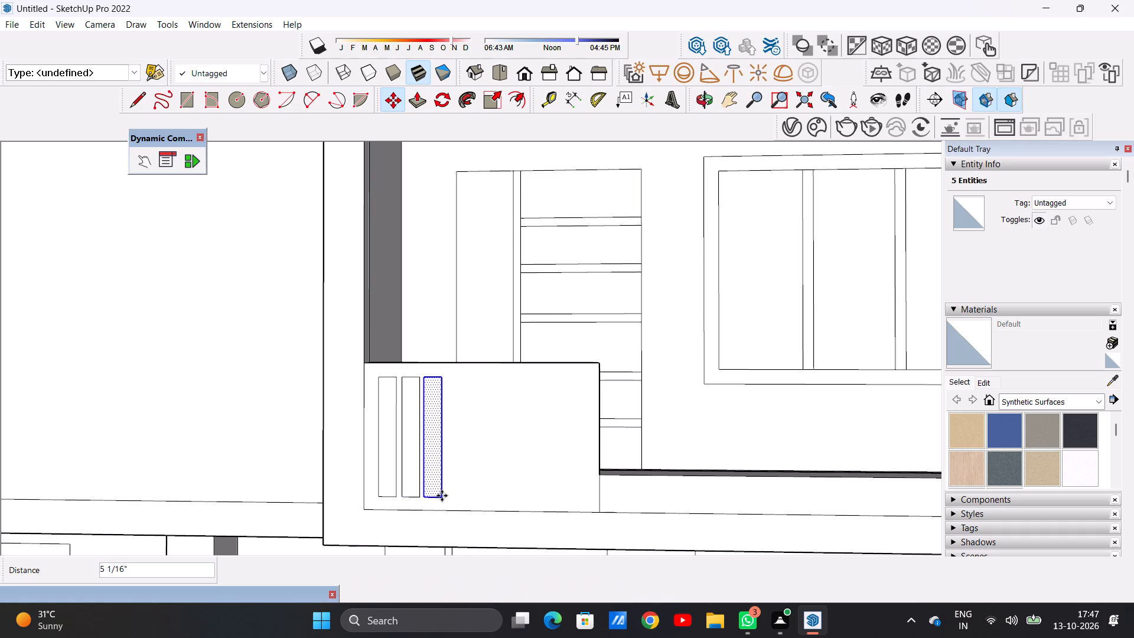
pyautogui.click(442, 496)
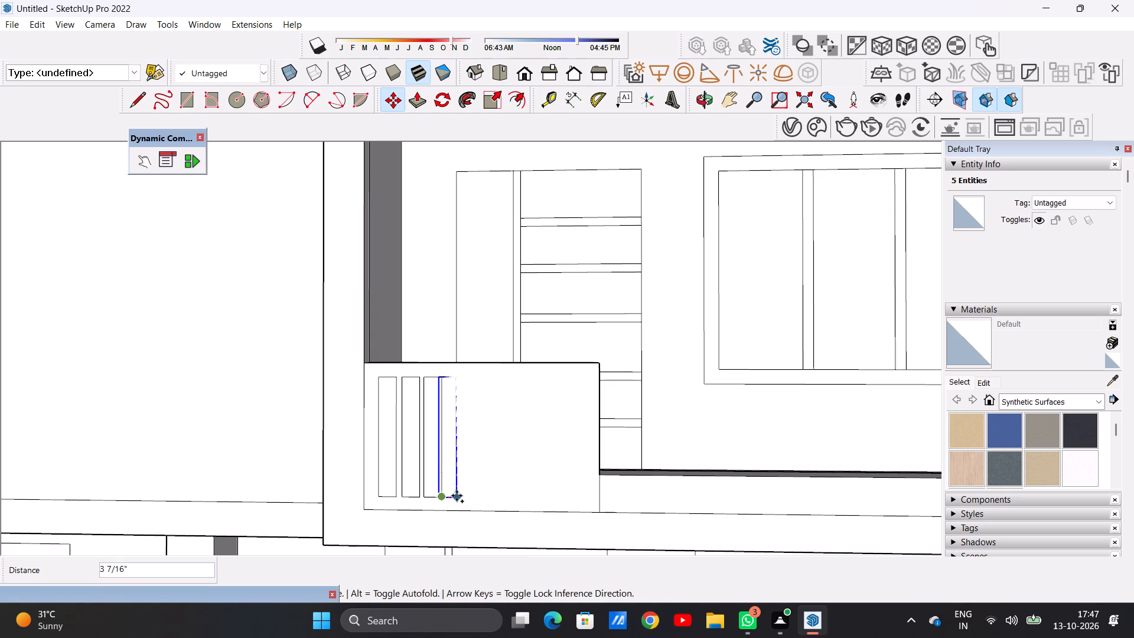
pyautogui.click(466, 499)
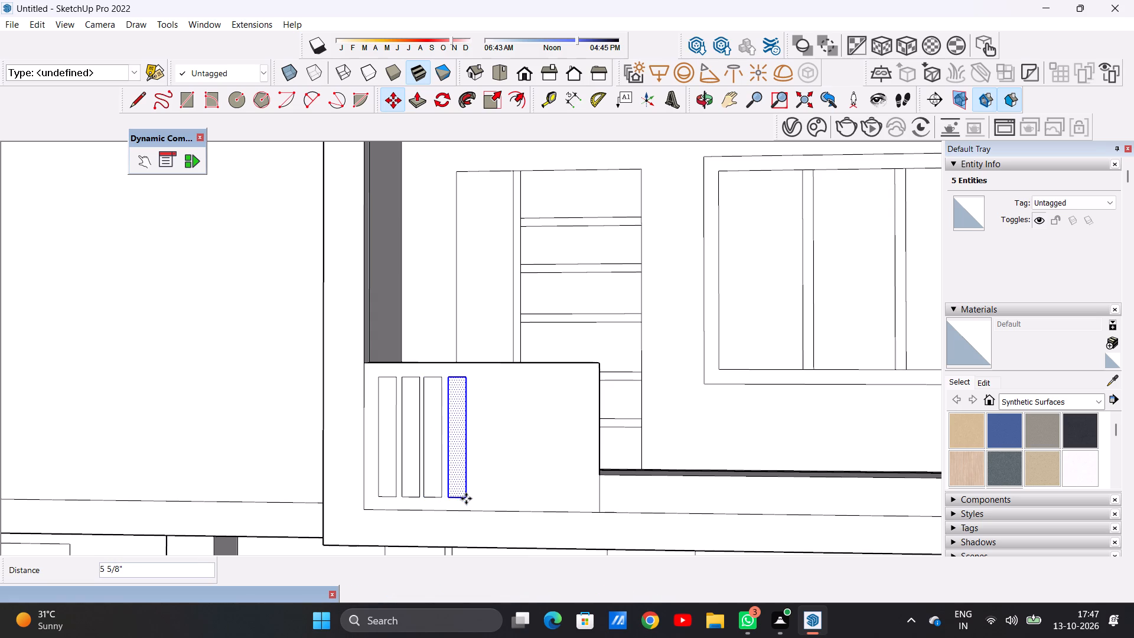
pyautogui.click(466, 499)
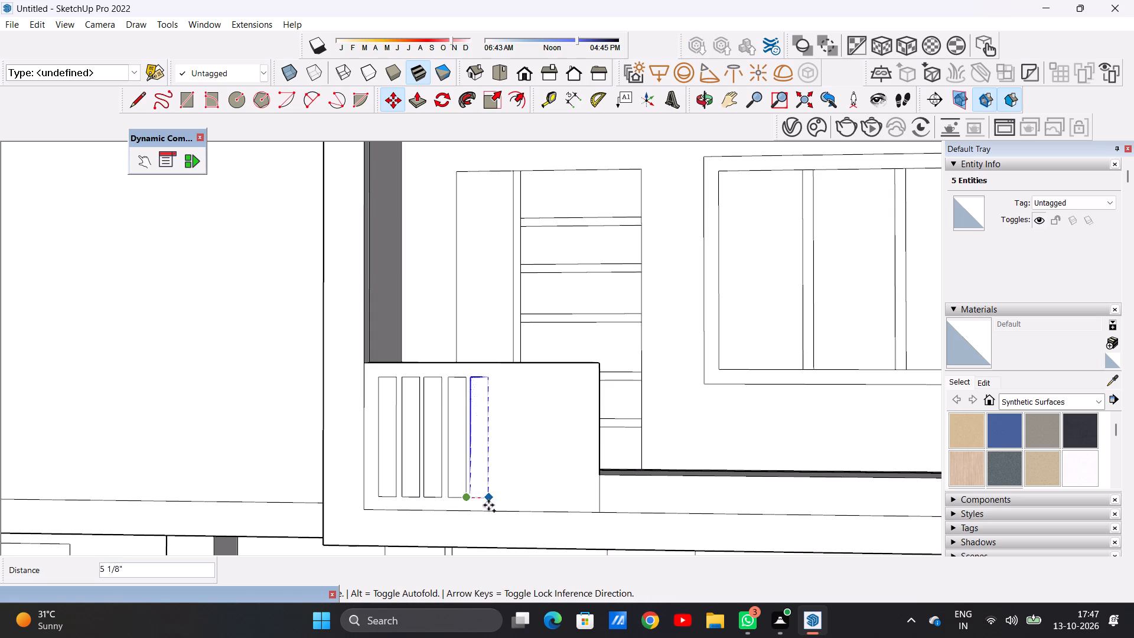
pyautogui.click(490, 505)
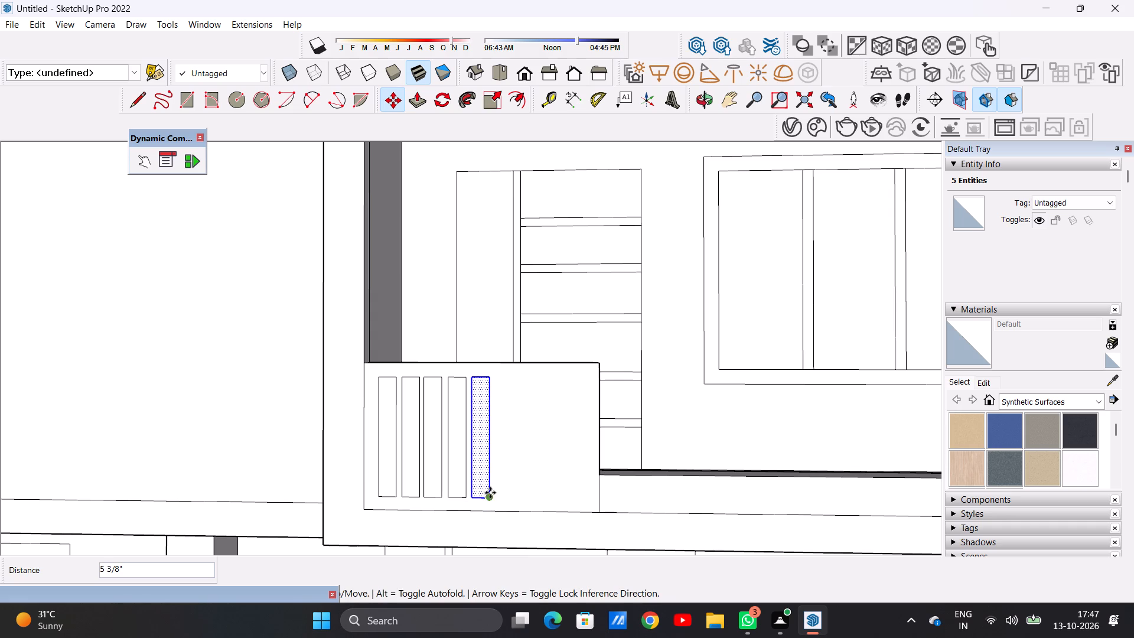
pyautogui.click(493, 501)
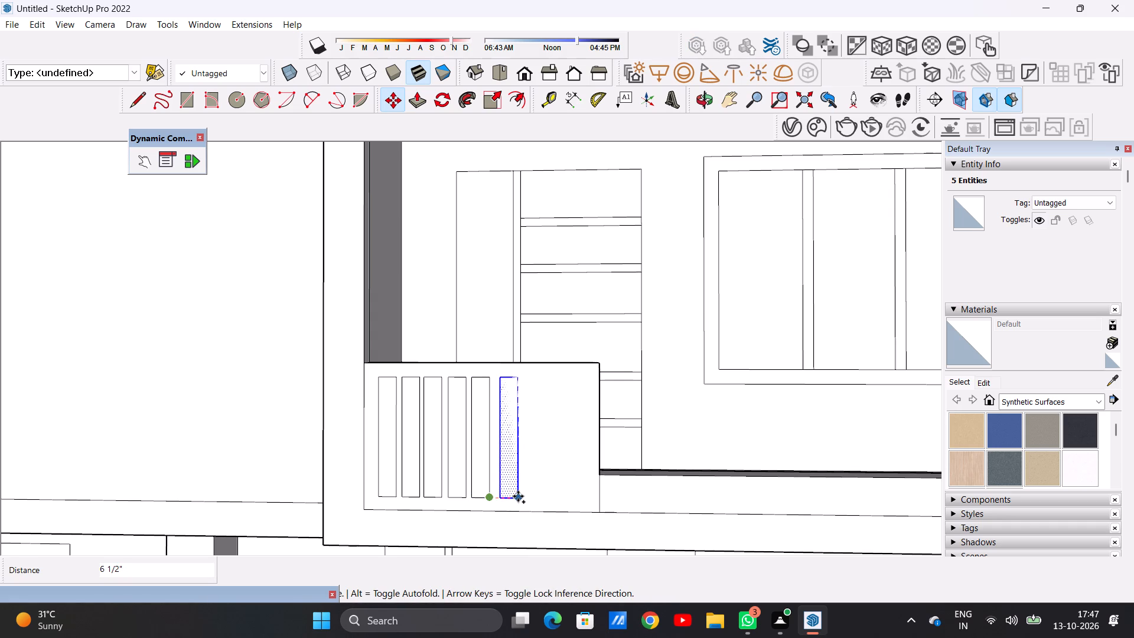
pyautogui.click(513, 493)
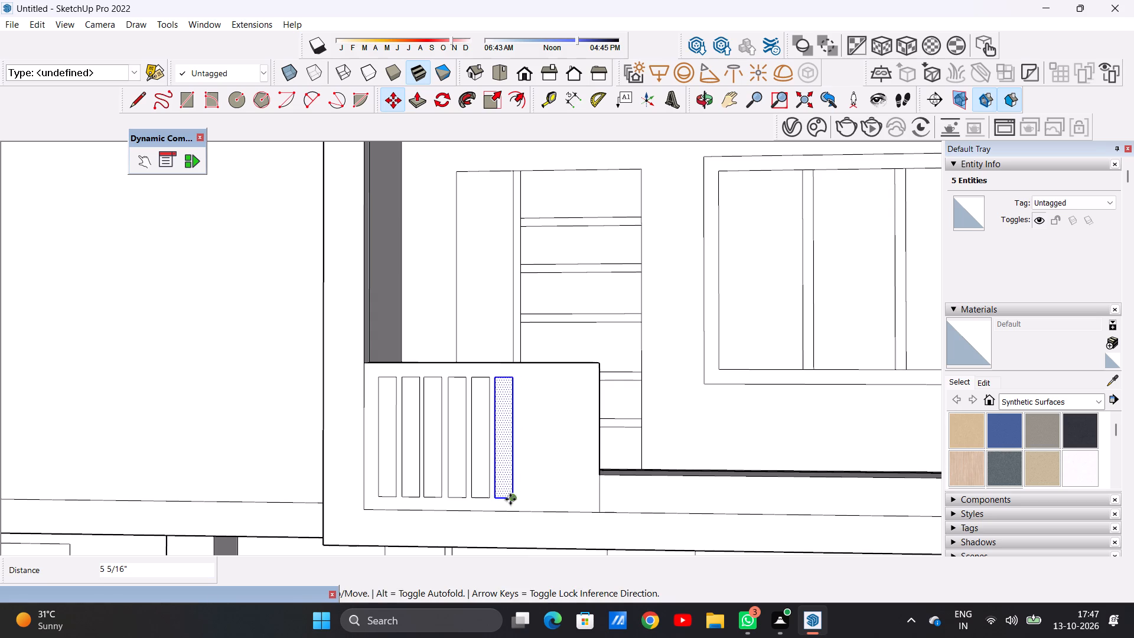
pyautogui.click(510, 500)
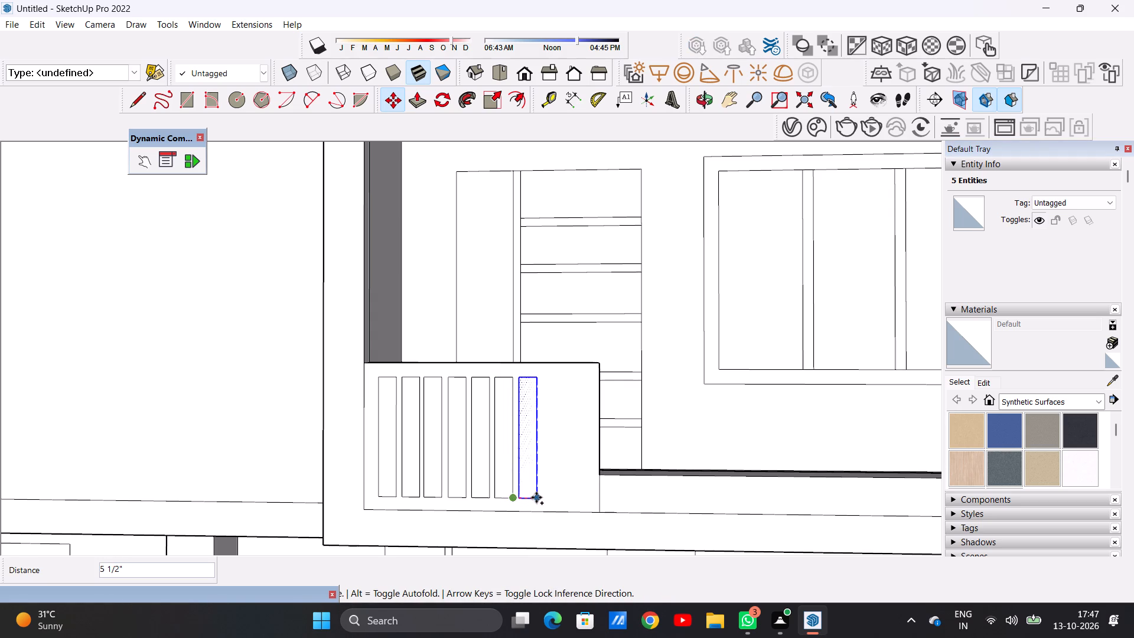
pyautogui.click(536, 497)
pyautogui.click(536, 494)
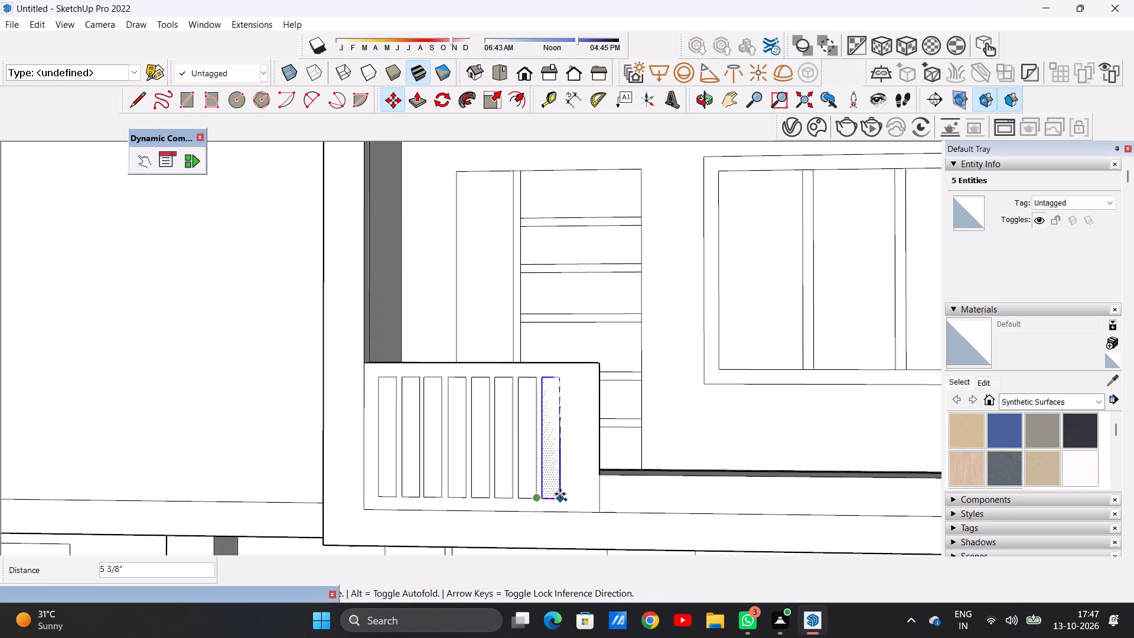
pyautogui.click(560, 494)
pyautogui.press('space')
pyautogui.scroll(-11, 428, 434)
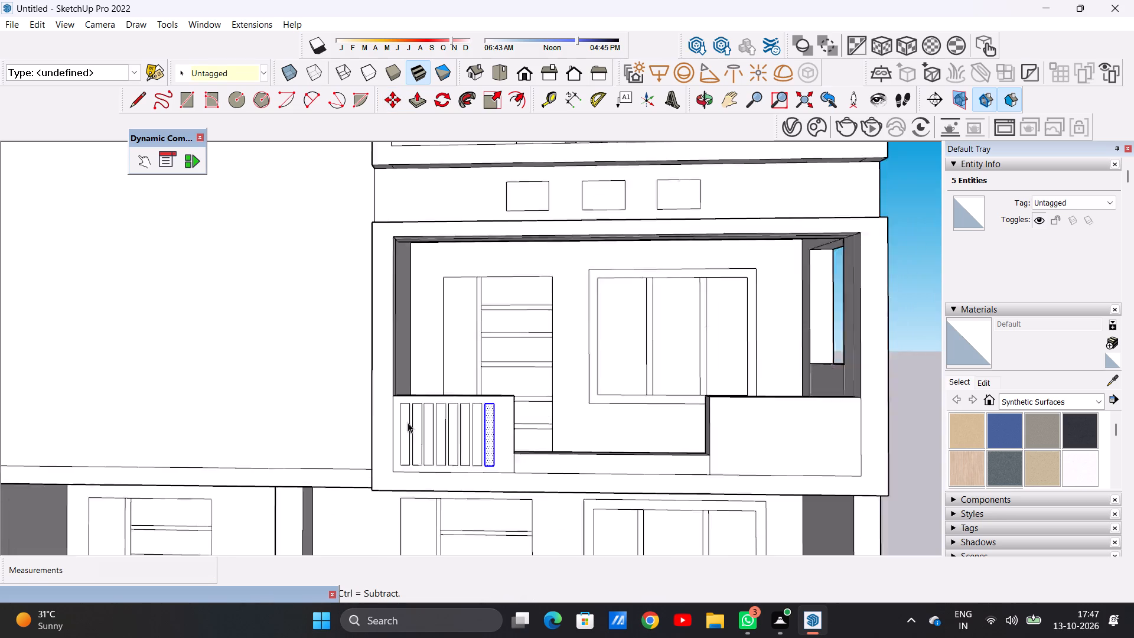
pyautogui.scroll(-2, 408, 422)
pyautogui.click(768, 384)
# Push/pull the top of the left-hand parapet wall up about 1 3/4" as a new cap strip above the narrow rectangles.
pyautogui.scroll(3, 605, 424)
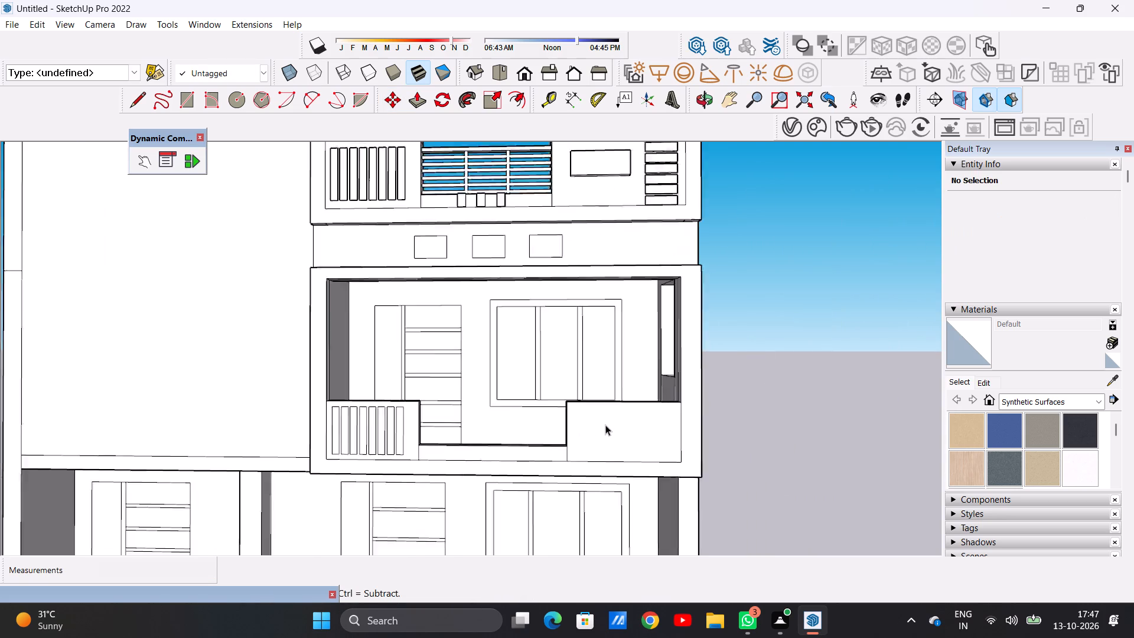
pyautogui.scroll(3, 605, 425)
pyautogui.scroll(-1, 553, 399)
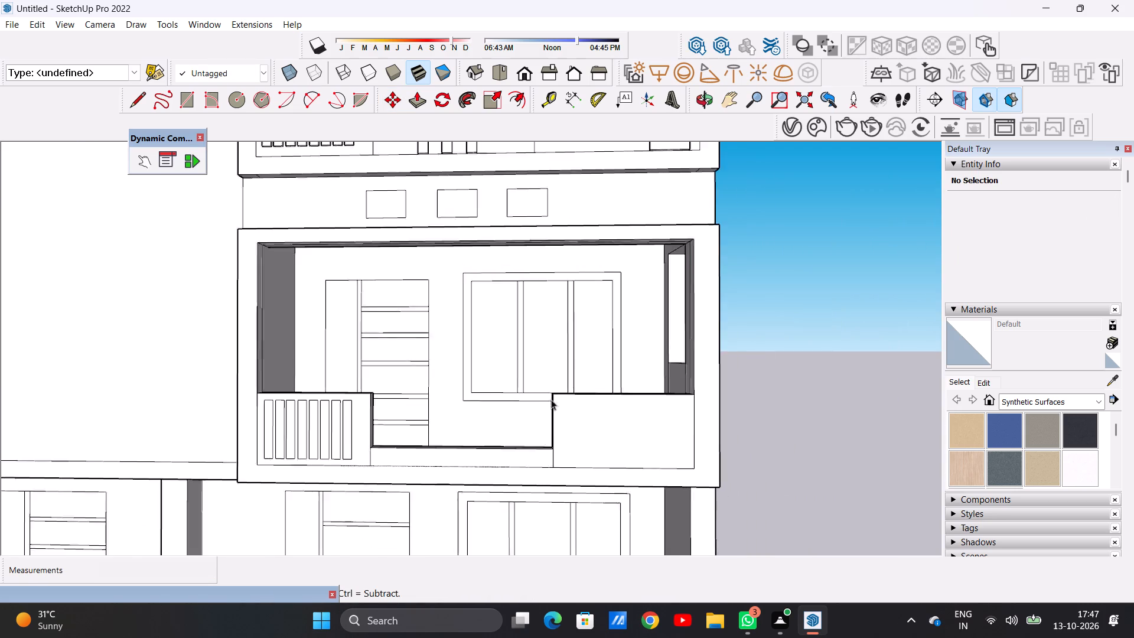
pyautogui.scroll(-1, 551, 399)
pyautogui.moveTo(387, 392); pyautogui.dragTo(380, 506, button='middle')
pyautogui.scroll(7, 372, 406)
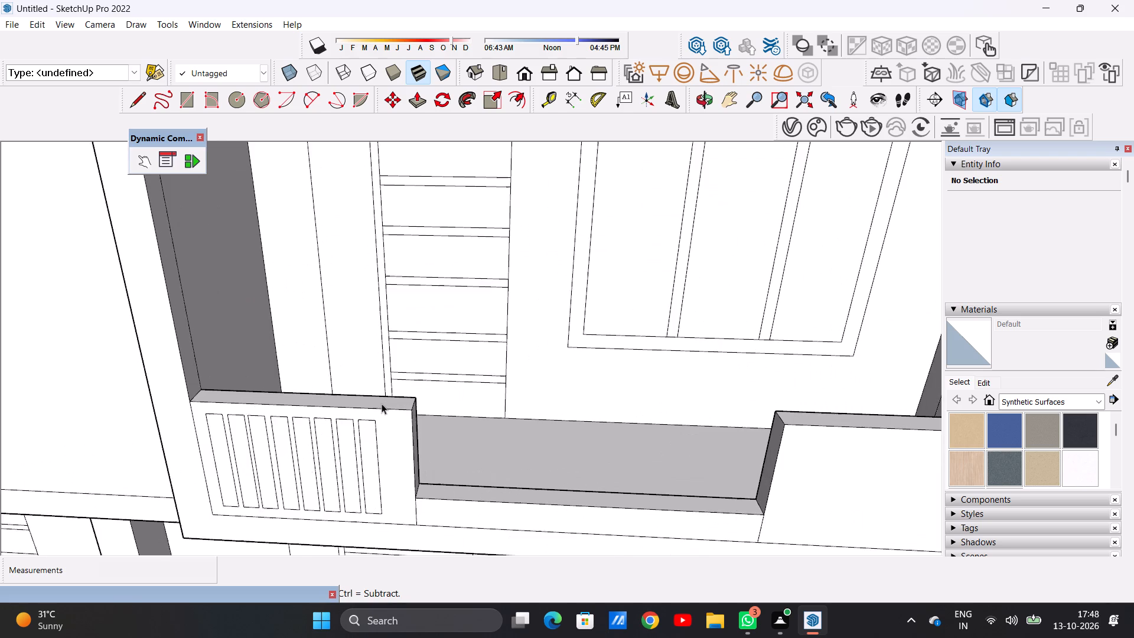
pyautogui.scroll(2, 382, 403)
pyautogui.scroll(-1, 382, 403)
pyautogui.scroll(3, 382, 403)
pyautogui.press('p')
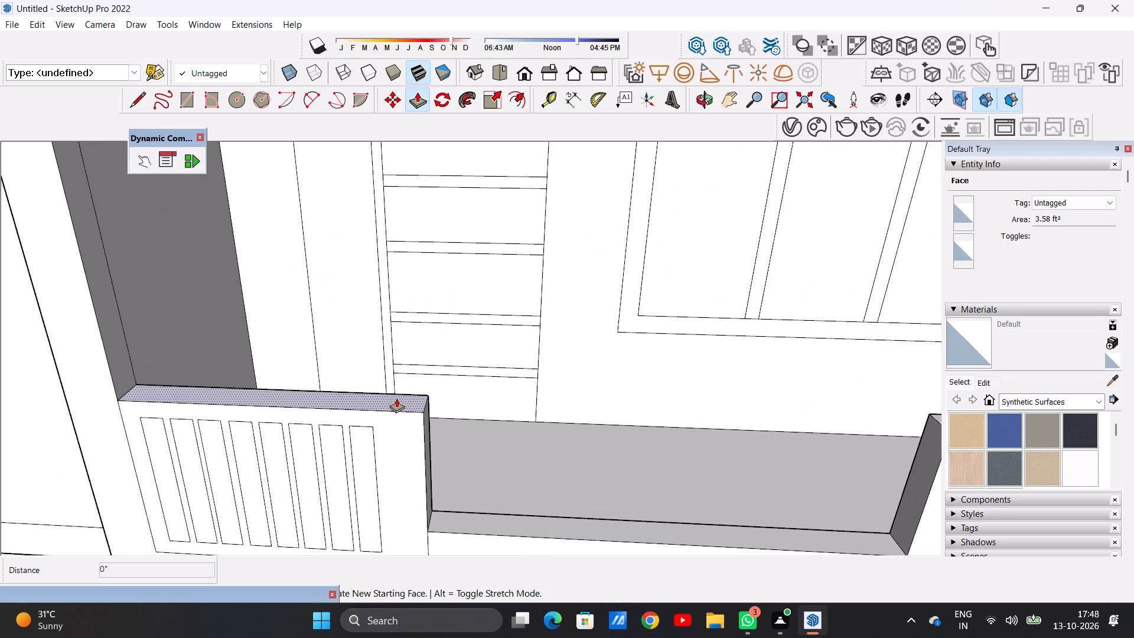
pyautogui.click(396, 398)
pyautogui.click(400, 389)
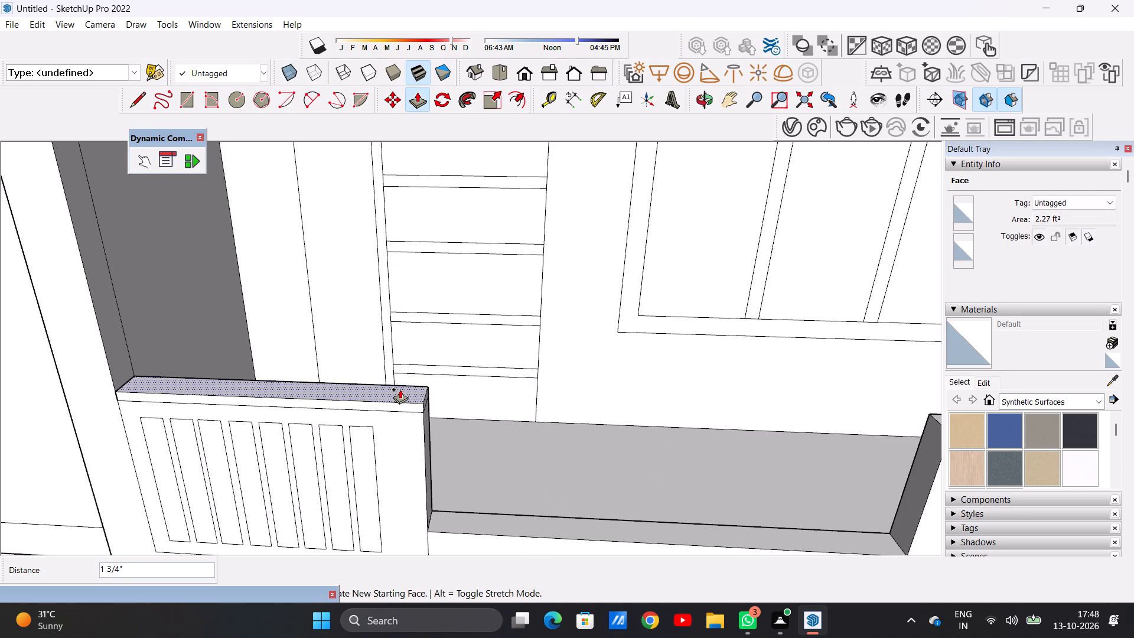
# Raise the top of the right-hand parapet wall by 1 3/4" as a matching cap, level with the left-hand wall's cap.
pyautogui.scroll(-2, 400, 393)
pyautogui.scroll(2, 859, 411)
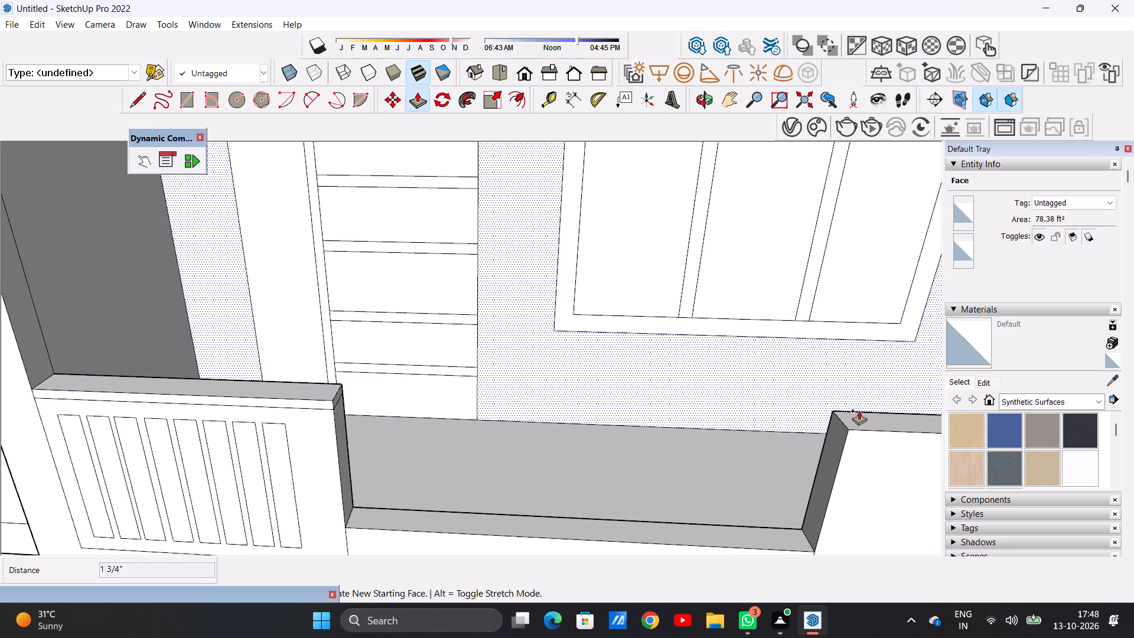
pyautogui.scroll(2, 859, 411)
pyautogui.click(849, 422)
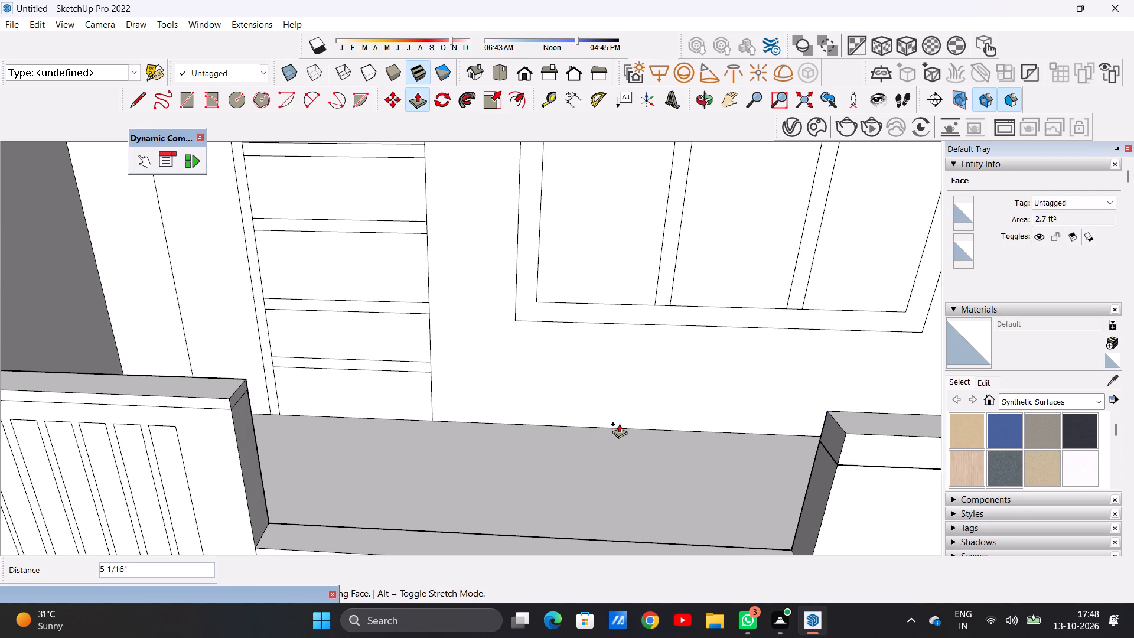
pyautogui.click(230, 399)
pyautogui.press('space')
# Draw a horizontal rectangle about 2' 7 1/8" by 1' 1/8" on the front face of the right-hand balcony parapet wall, near its inner upper corner.
pyautogui.scroll(-5, 477, 434)
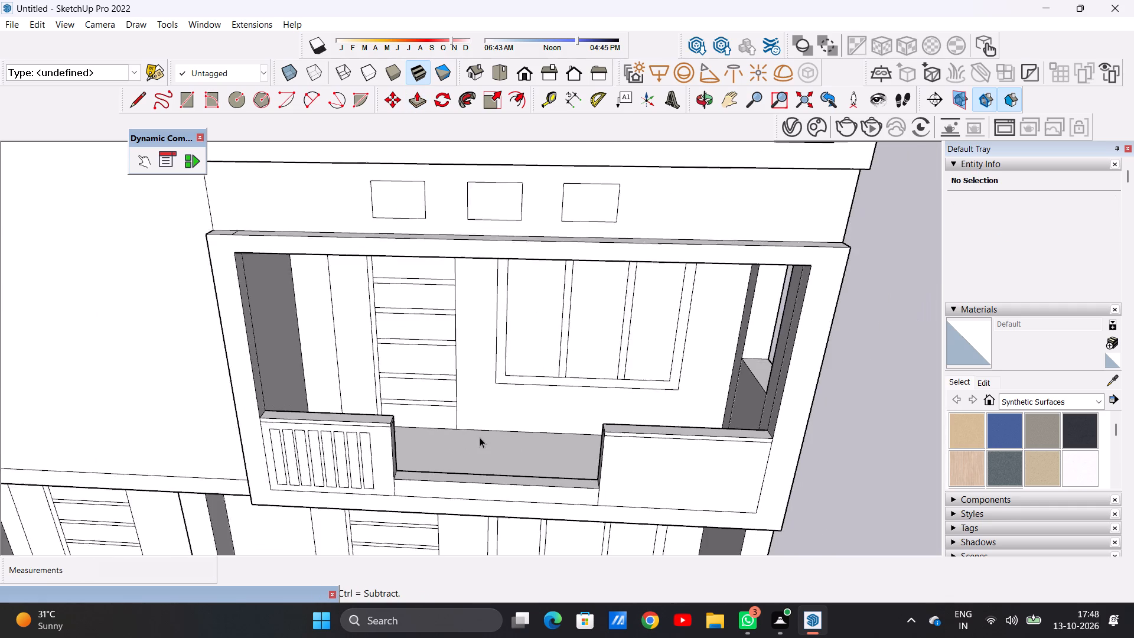
pyautogui.scroll(-8, 480, 437)
pyautogui.moveTo(547, 491); pyautogui.dragTo(558, 400, button='middle')
pyautogui.scroll(3, 656, 467)
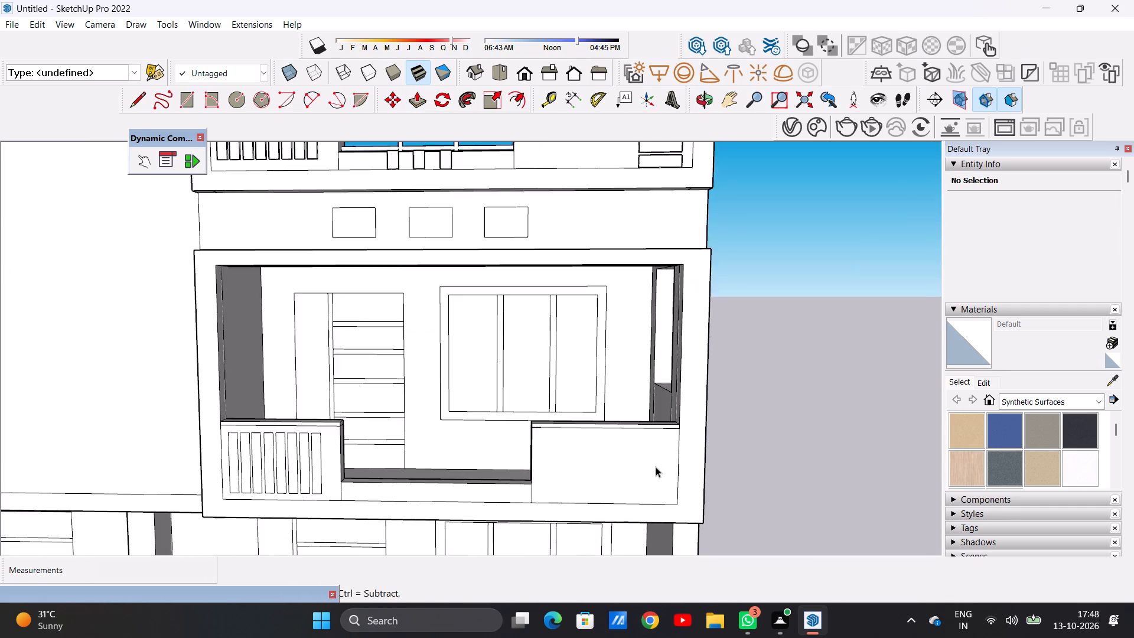
pyautogui.scroll(4, 656, 467)
pyautogui.scroll(-1, 572, 440)
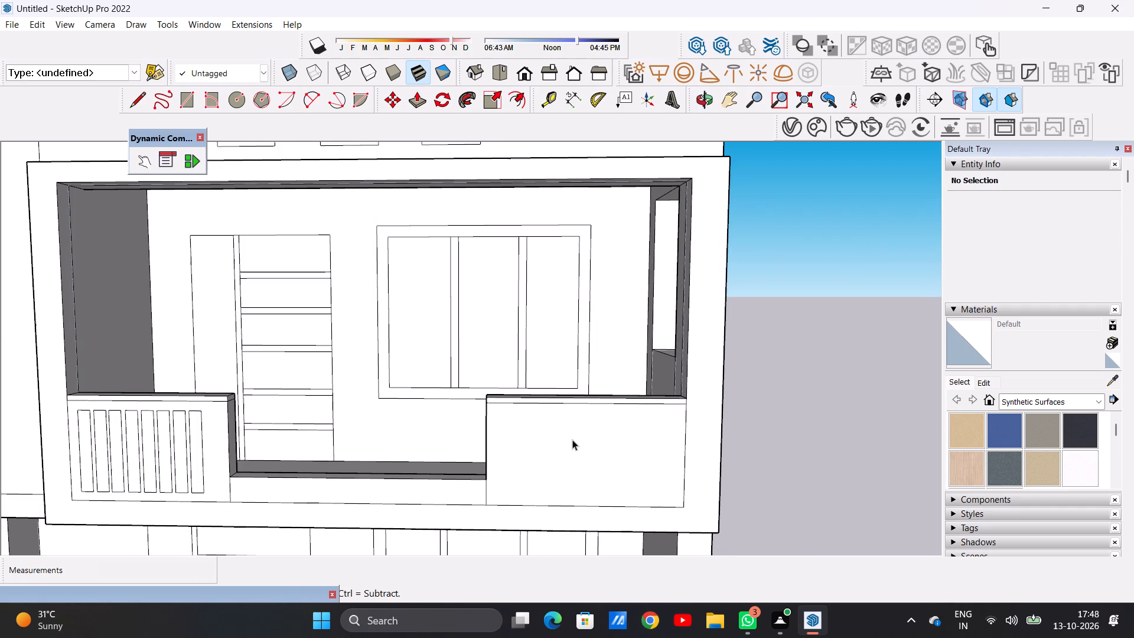
pyautogui.moveTo(629, 455); pyautogui.dragTo(634, 442, button='middle')
pyautogui.scroll(2, 631, 440)
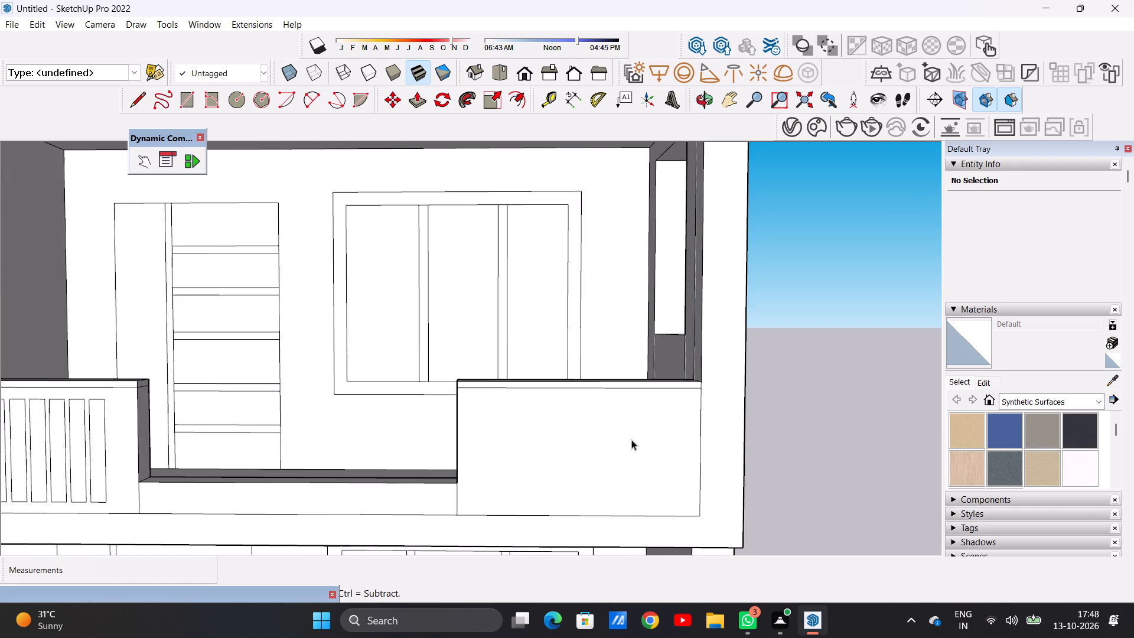
pyautogui.press('r')
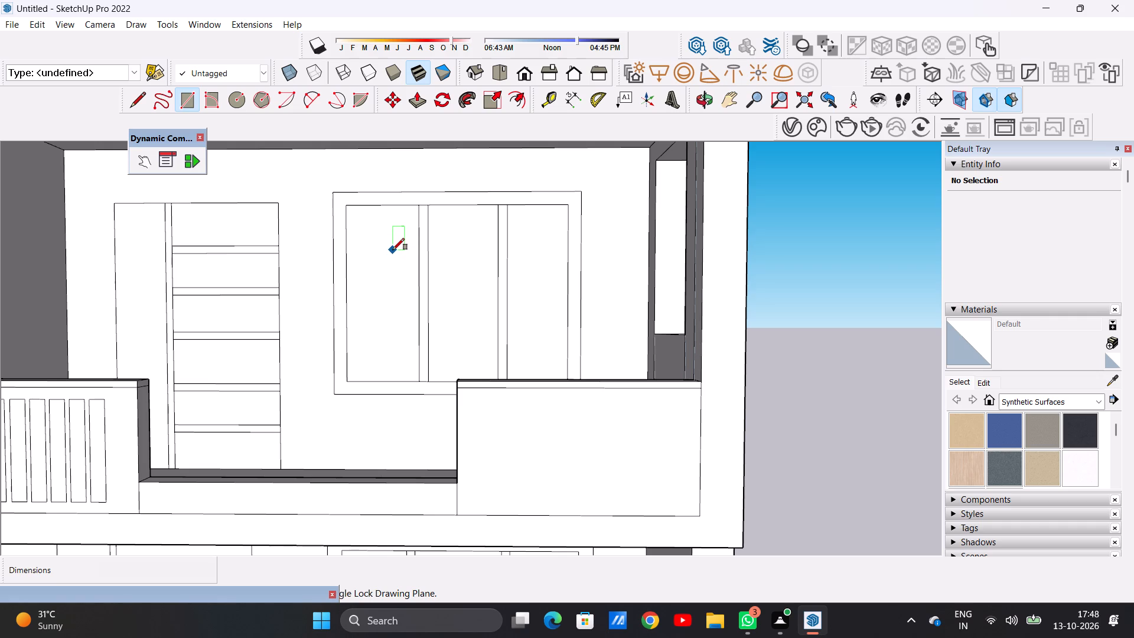
pyautogui.scroll(2, 518, 425)
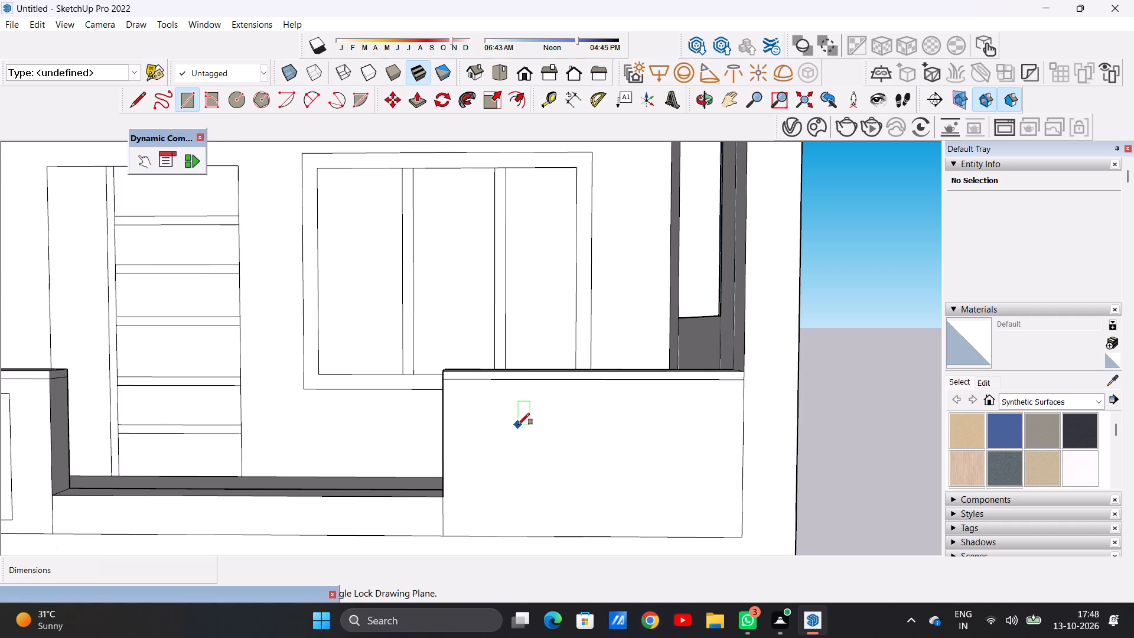
pyautogui.click(466, 401)
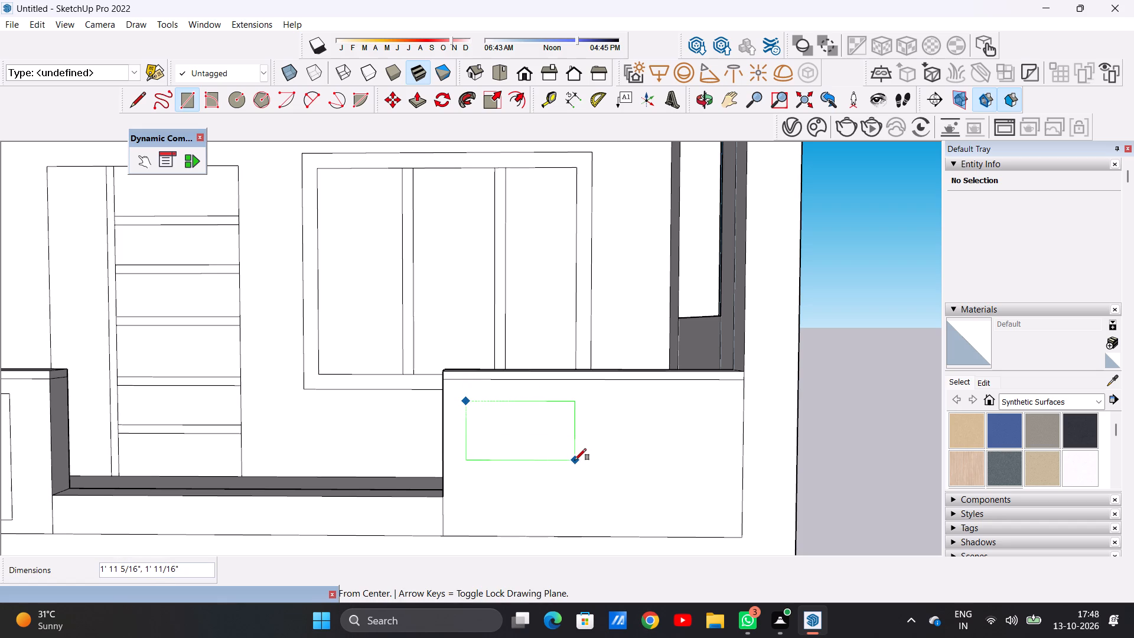
pyautogui.click(611, 458)
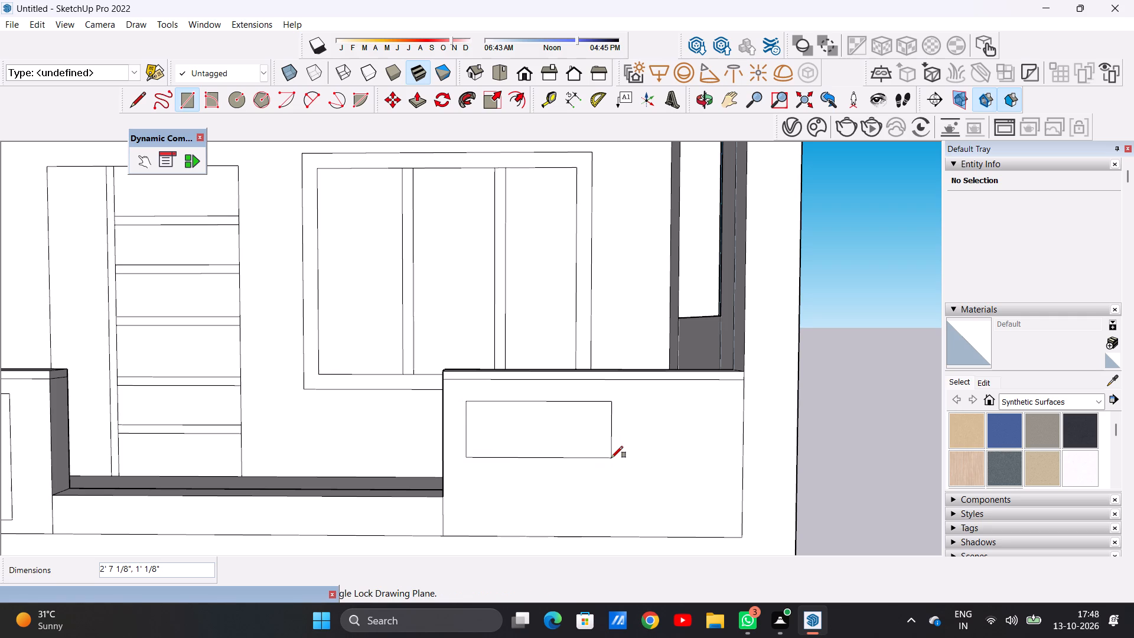
pyautogui.press('space')
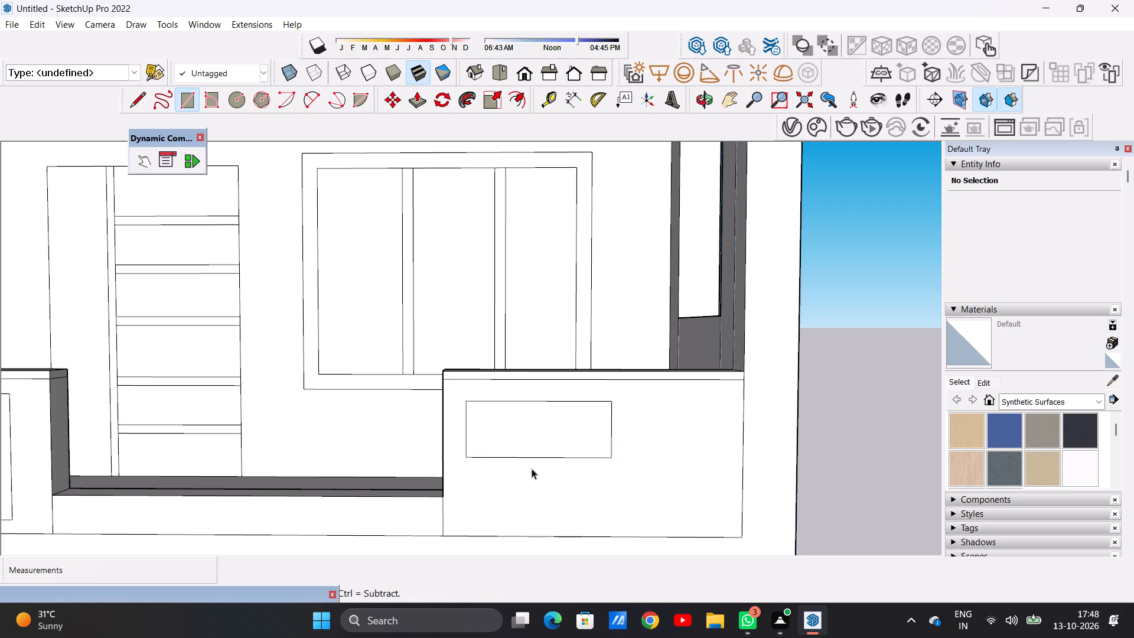
# Draw a small horizontal rectangle about 1' 3 1/2" by 3 3/16" just below the cap at the right-hand parapet wall's outer end.
pyautogui.scroll(-5, 532, 468)
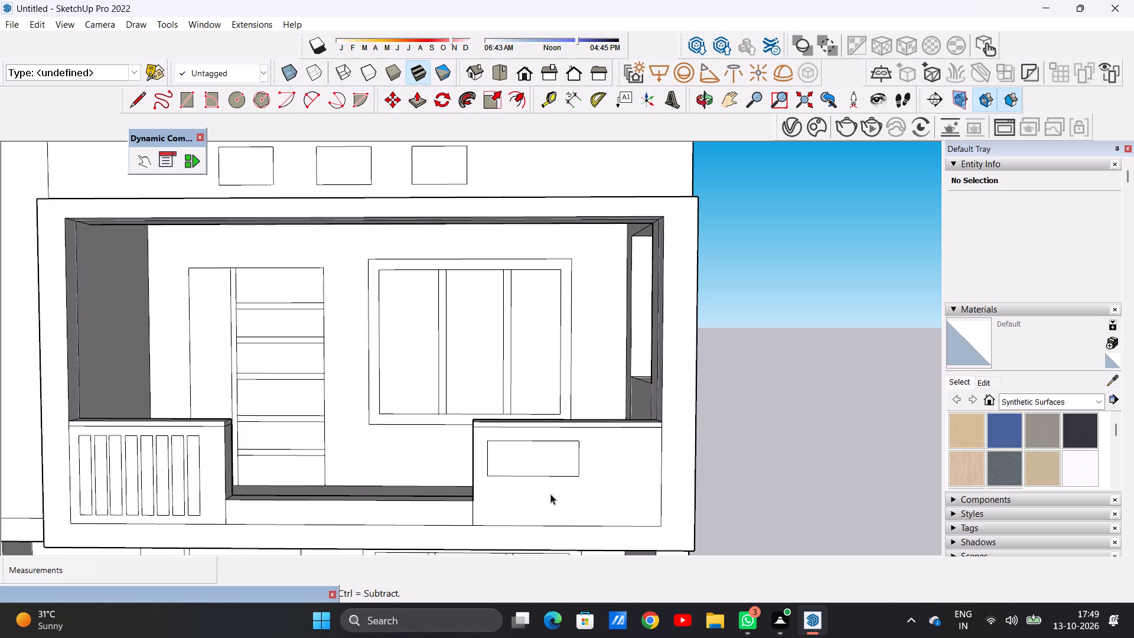
pyautogui.scroll(-2, 559, 440)
pyautogui.scroll(6, 562, 442)
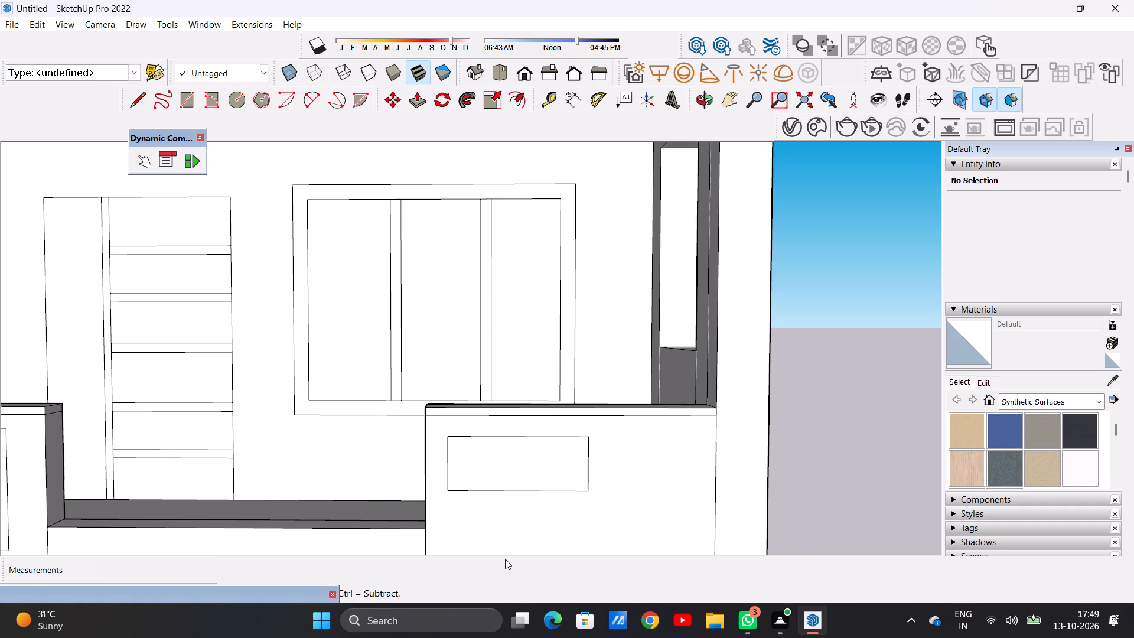
pyautogui.scroll(-4, 512, 474)
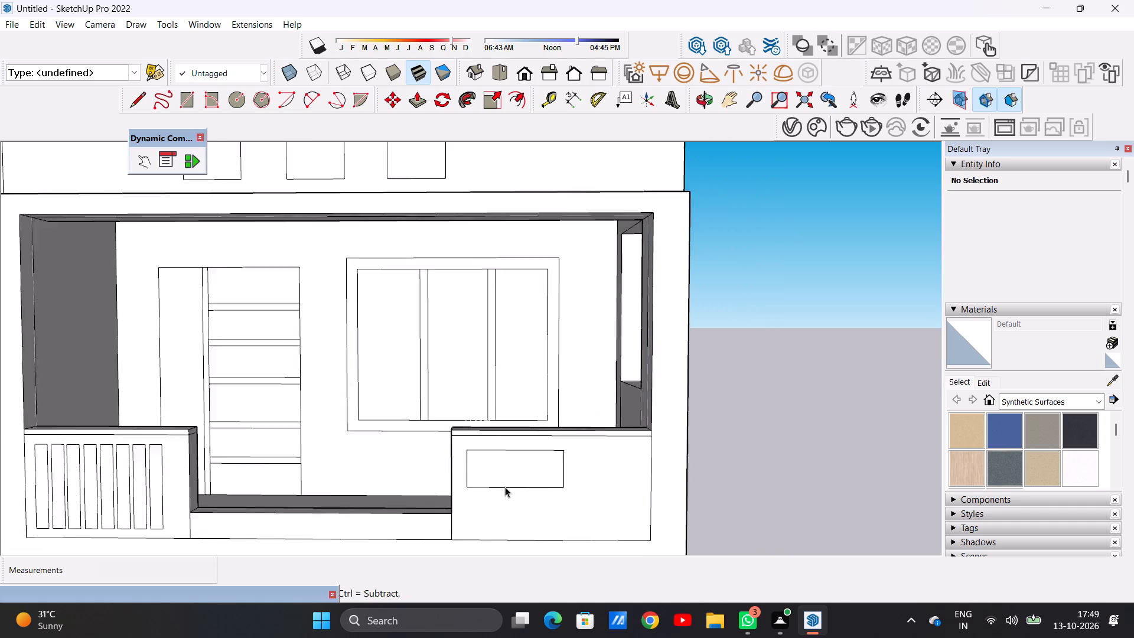
pyautogui.scroll(-1, 505, 487)
pyautogui.scroll(7, 609, 474)
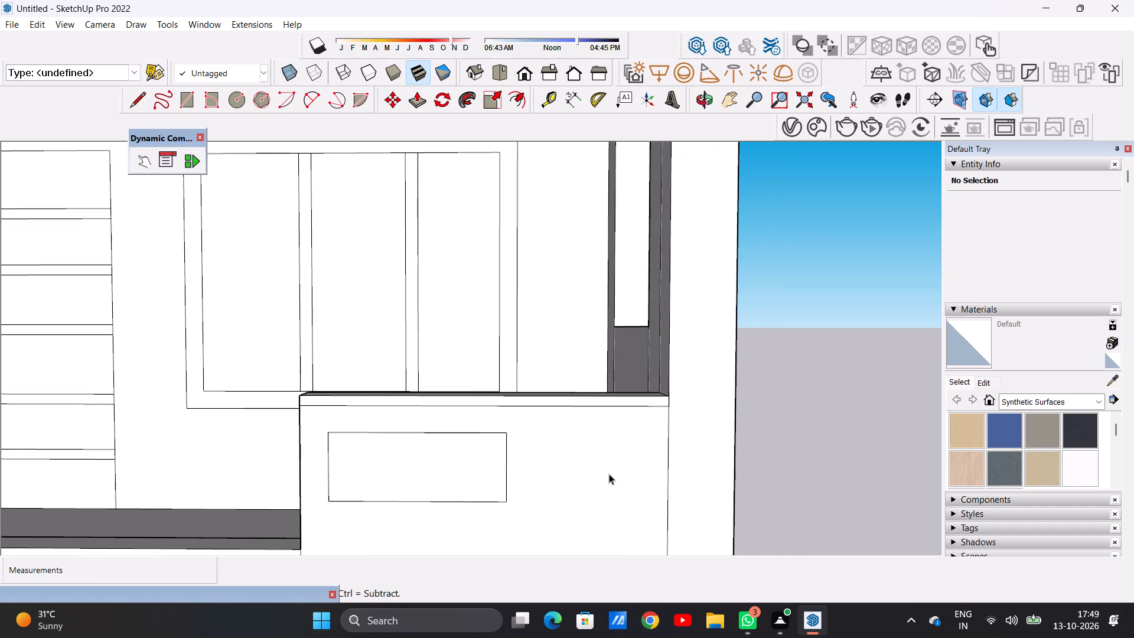
pyautogui.press('r')
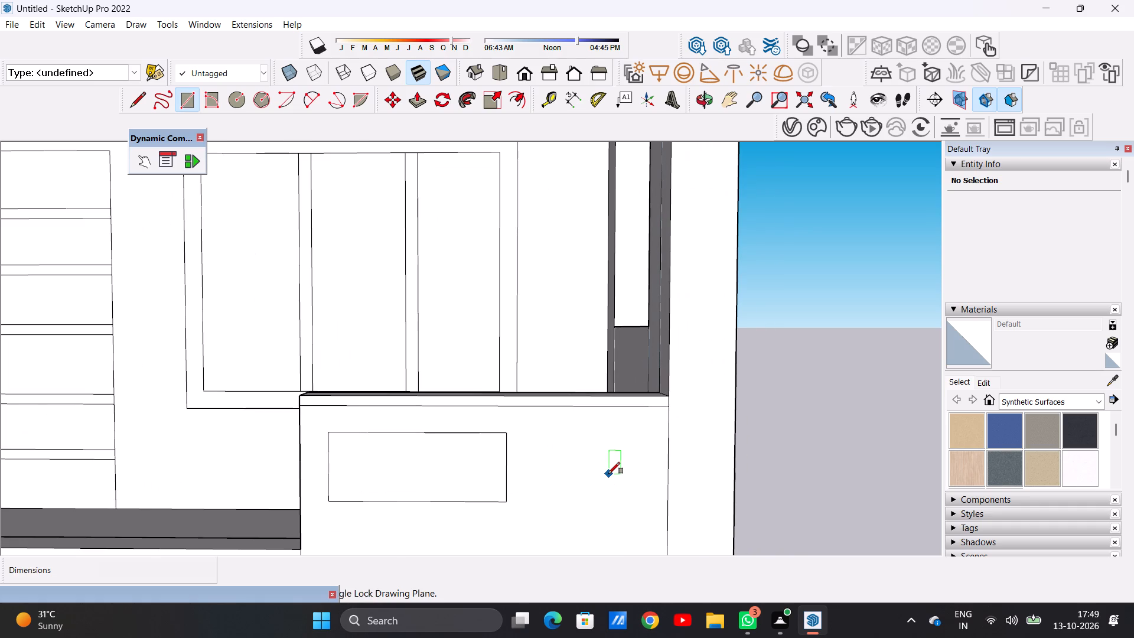
pyautogui.scroll(4, 589, 460)
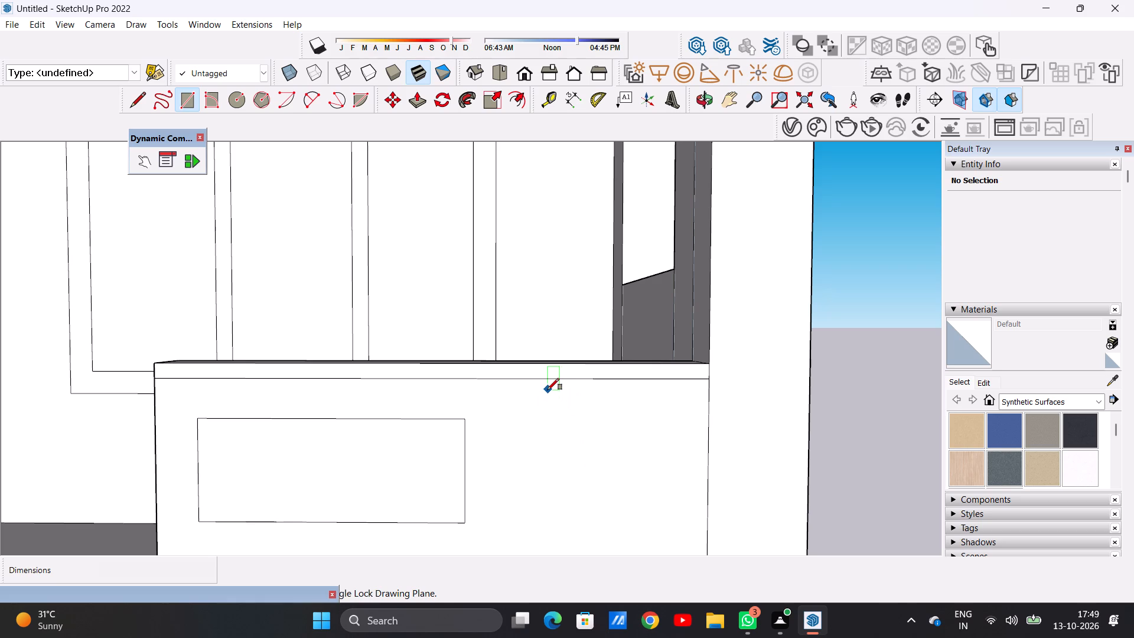
pyautogui.click(548, 390)
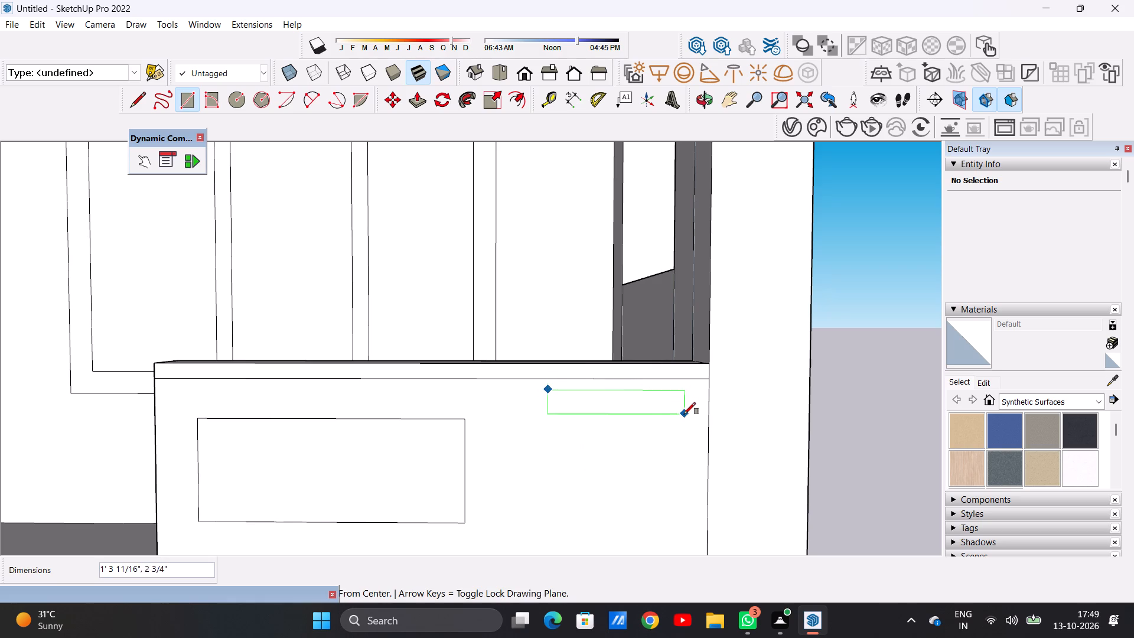
pyautogui.click(683, 418)
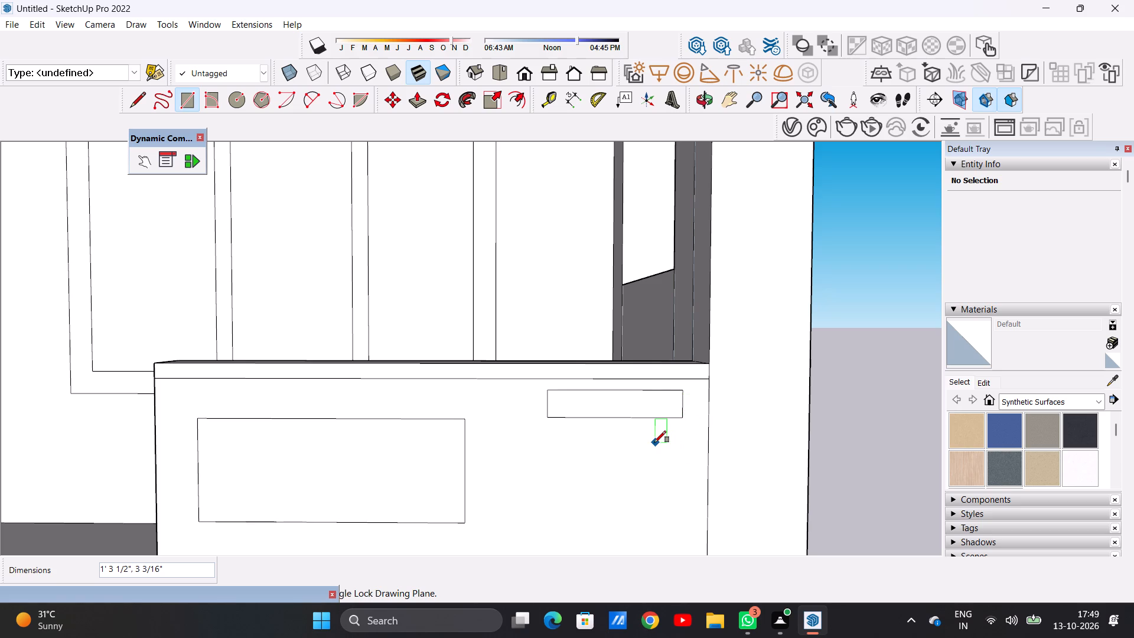
pyautogui.press('space')
# Copy the small rectangle about 4 3/8" straight down, and nudge the copy up slightly to leave a narrow gap between them.
pyautogui.scroll(-19, 635, 440)
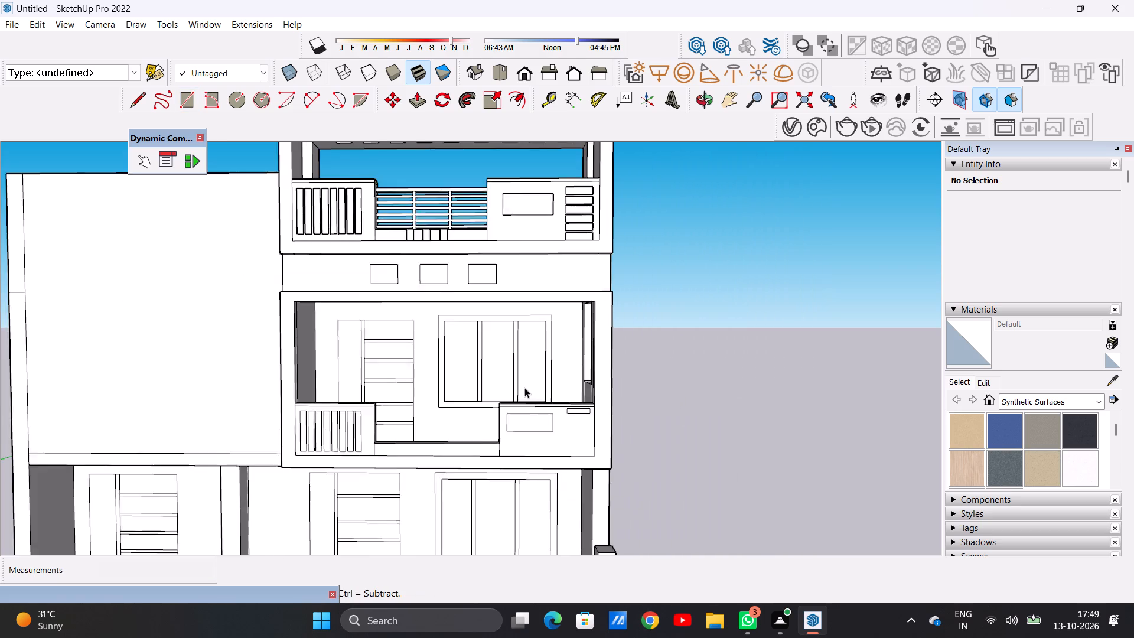
pyautogui.scroll(-2, 524, 388)
pyautogui.scroll(2, 589, 387)
pyautogui.scroll(-1, 589, 387)
pyautogui.scroll(1, 589, 387)
pyautogui.scroll(-1, 589, 387)
pyautogui.scroll(4, 586, 386)
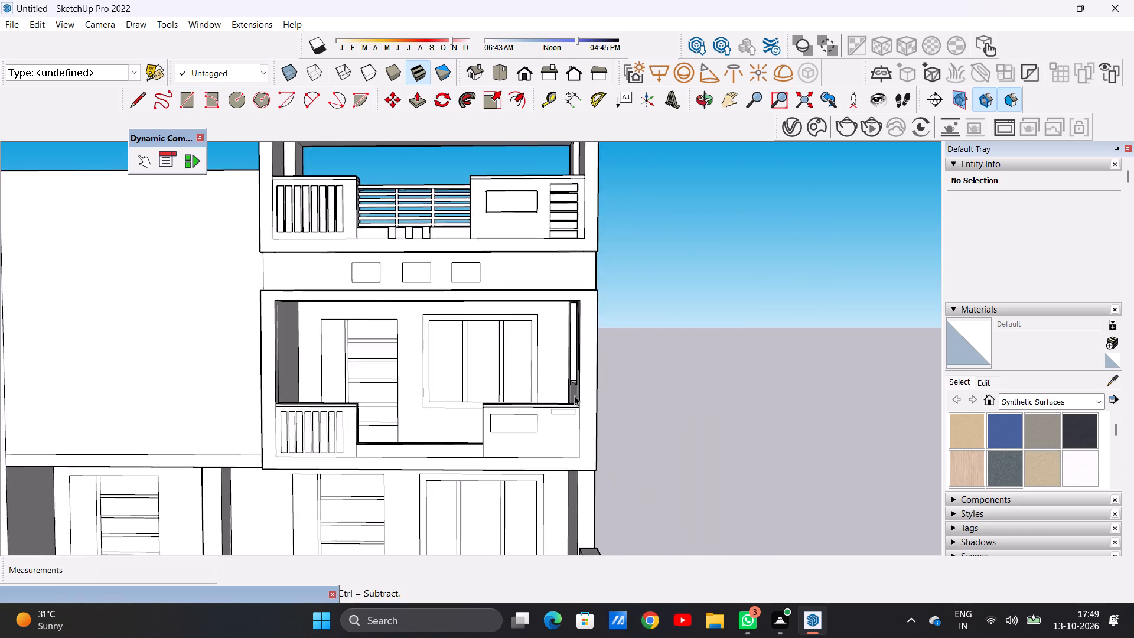
pyautogui.scroll(15, 574, 395)
pyautogui.scroll(-1, 557, 429)
pyautogui.doubleClick(549, 370)
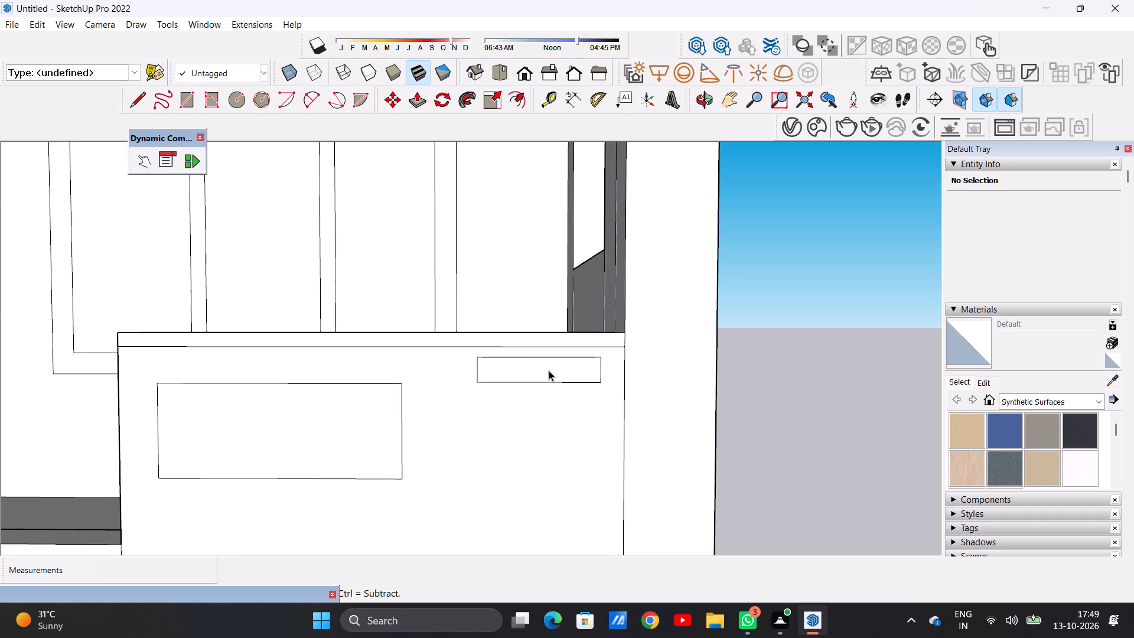
pyautogui.scroll(-10, 569, 424)
pyautogui.scroll(6, 576, 487)
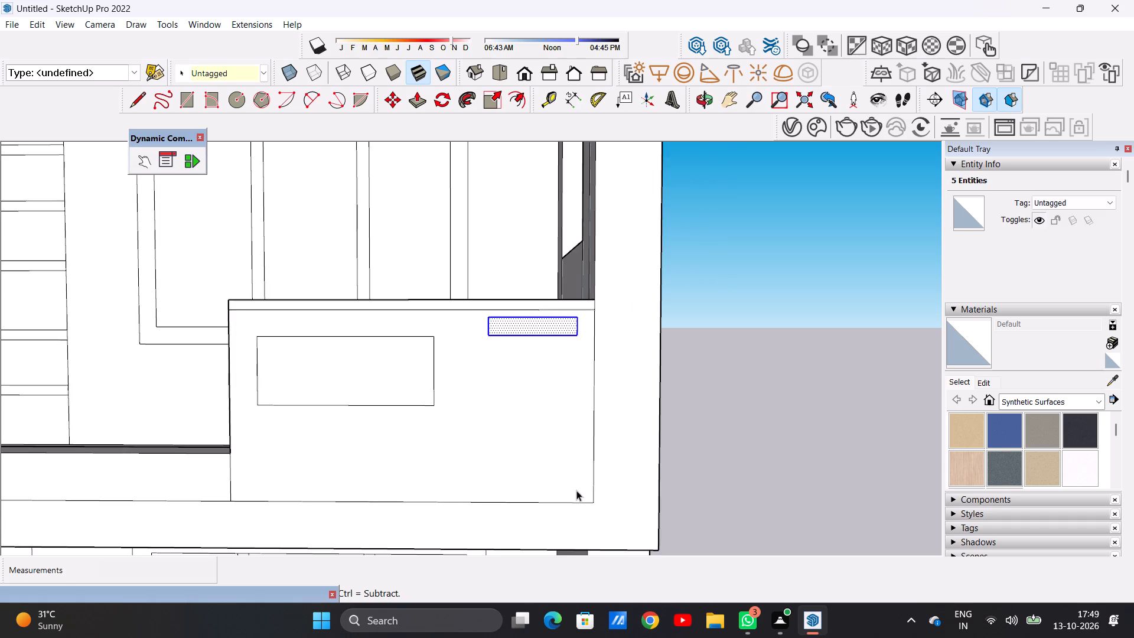
pyautogui.scroll(2, 576, 490)
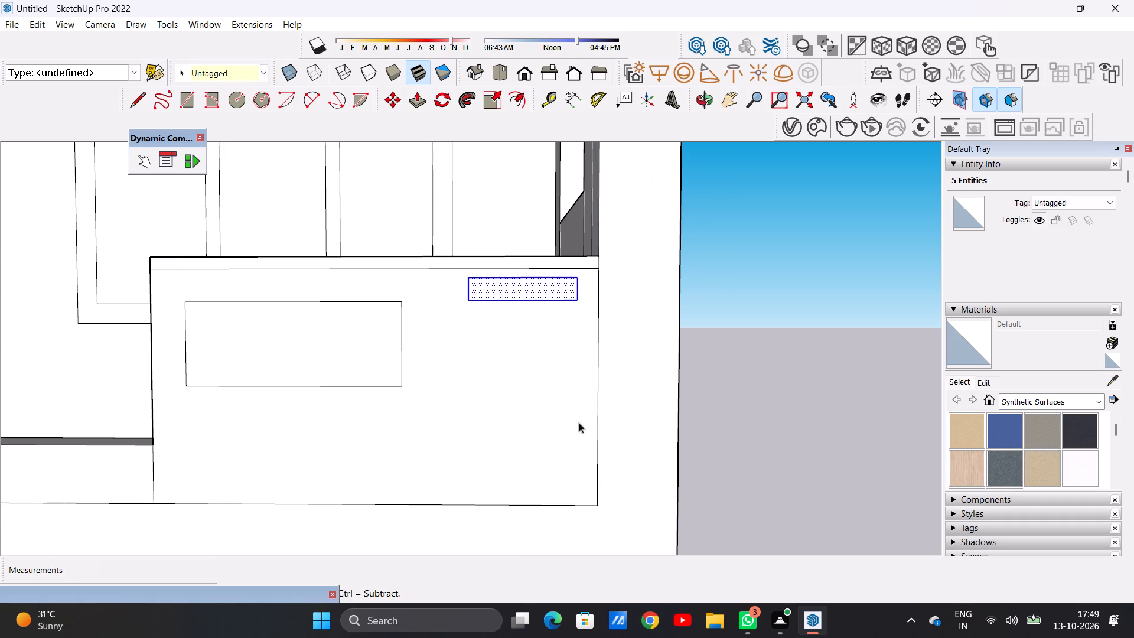
pyautogui.press('m')
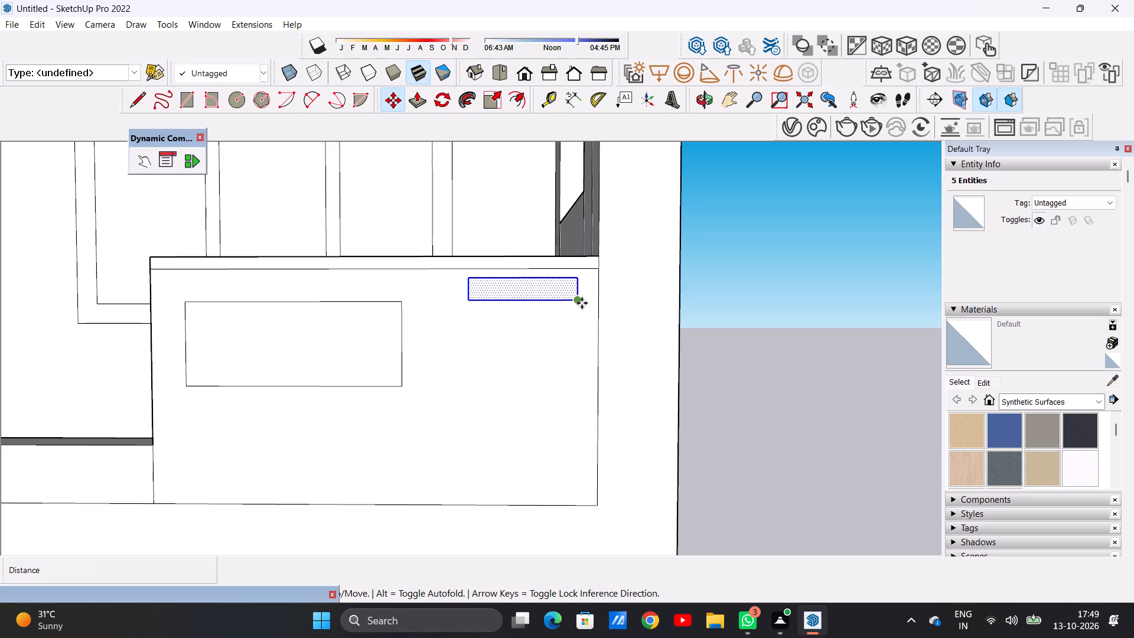
pyautogui.click(582, 303)
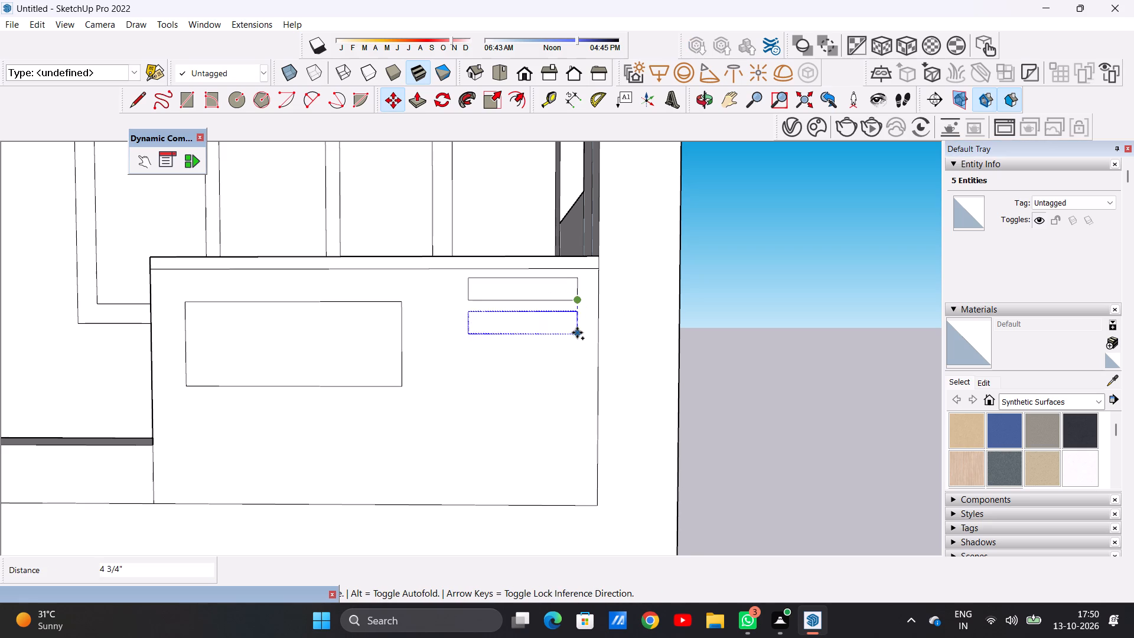
pyautogui.click(577, 331)
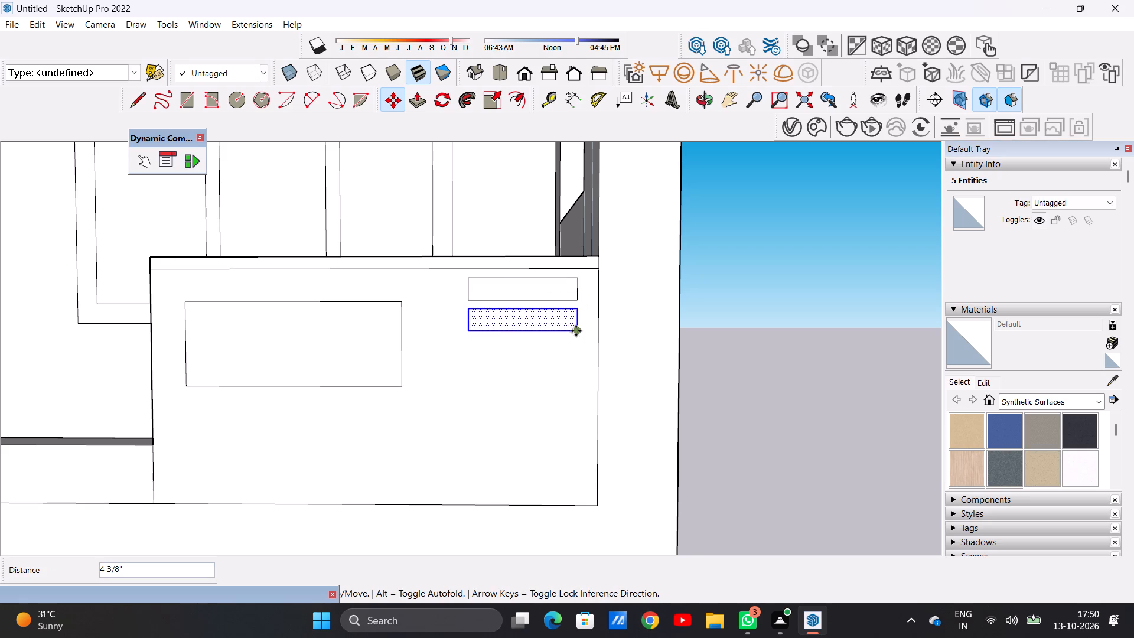
pyautogui.click(576, 331)
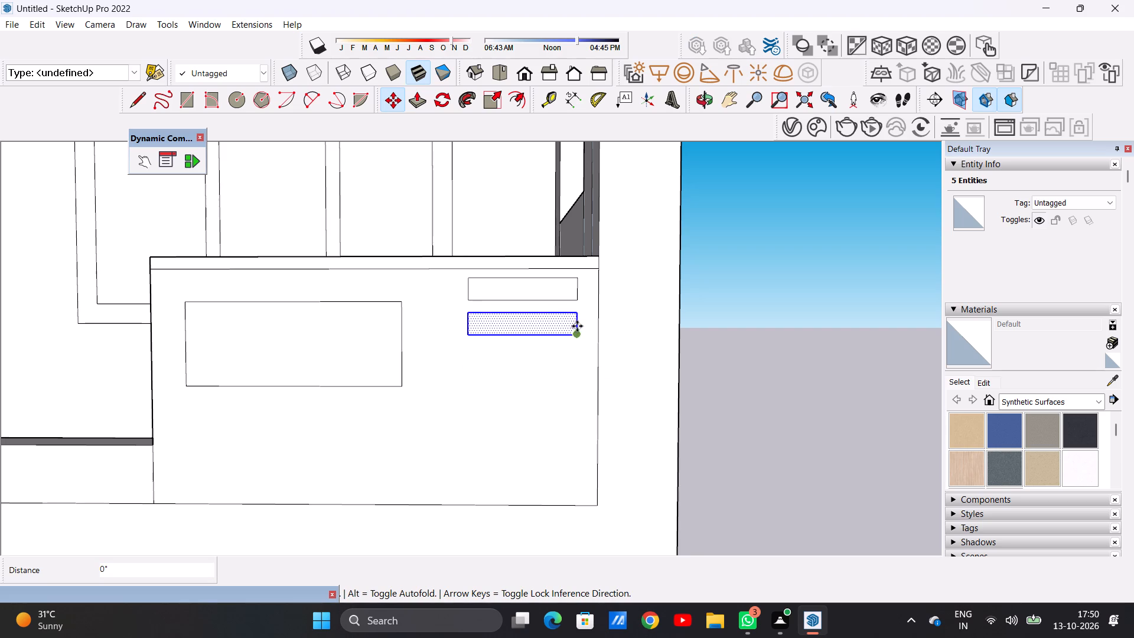
pyautogui.click(577, 325)
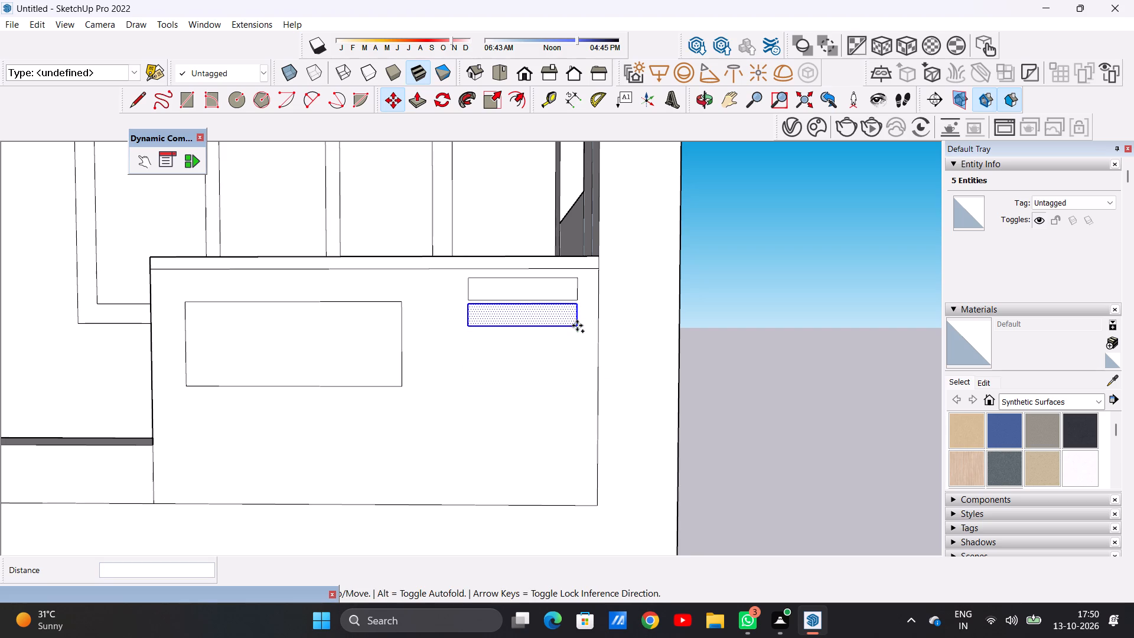
pyautogui.click(577, 325)
pyautogui.press('space')
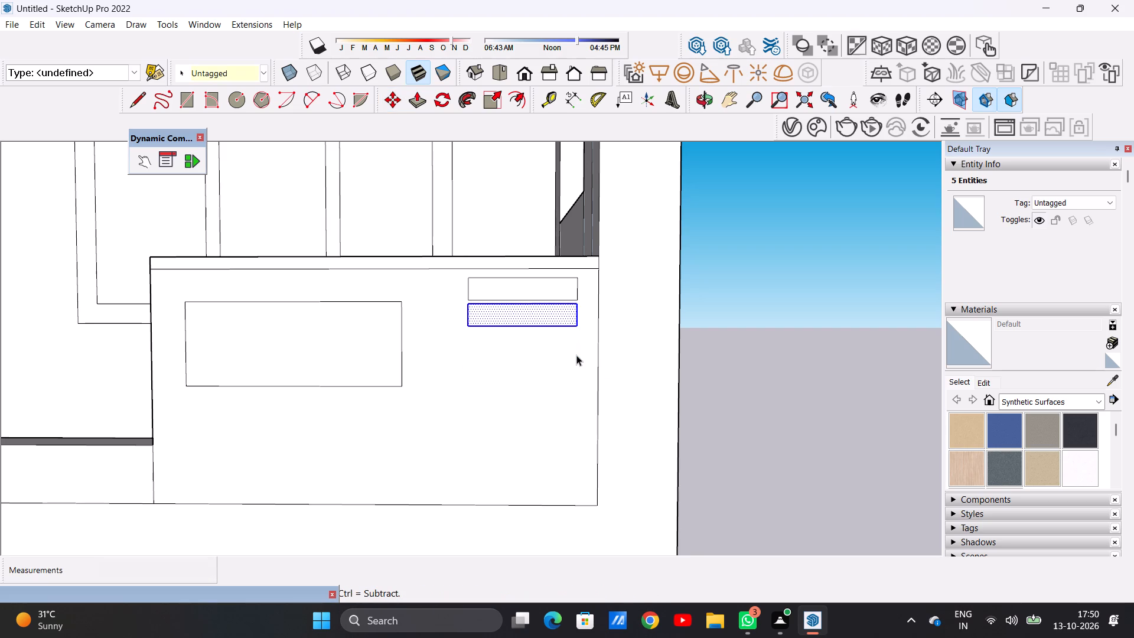
# Copy the second small rectangle about 4 5/8" down, and move that copy up about 1" to match the narrow gap above.
pyautogui.press('m')
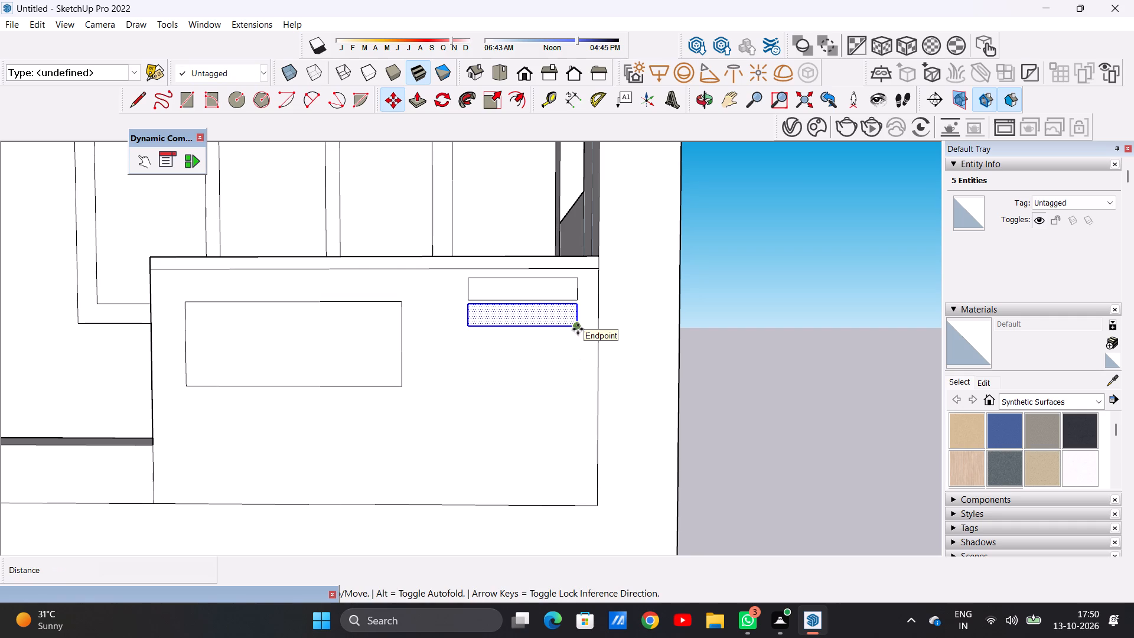
pyautogui.click(578, 329)
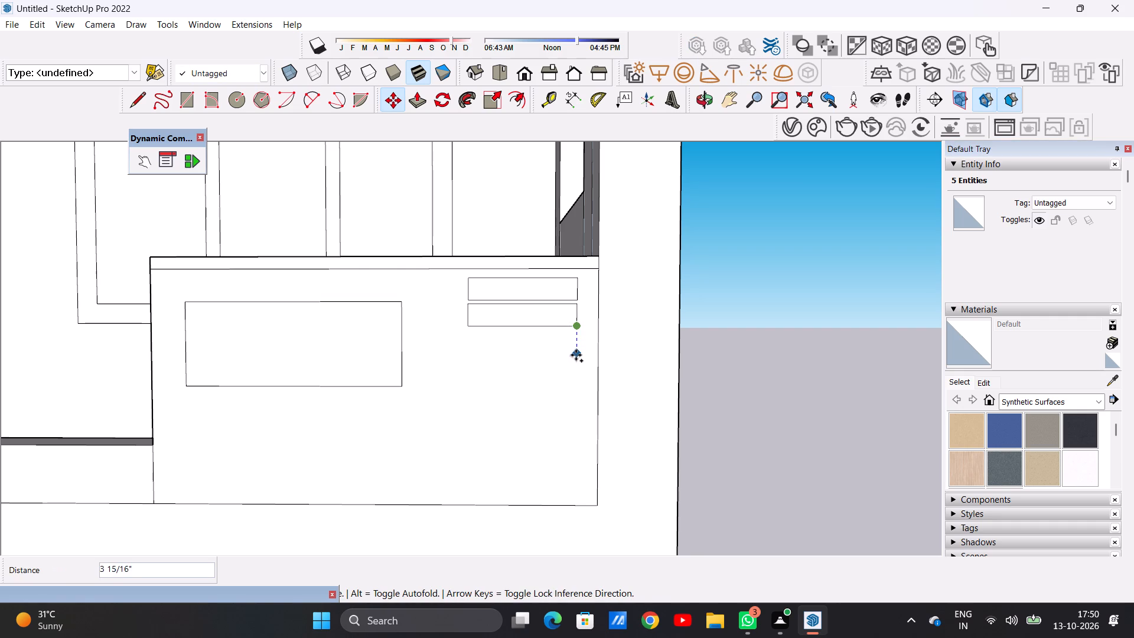
pyautogui.click(575, 359)
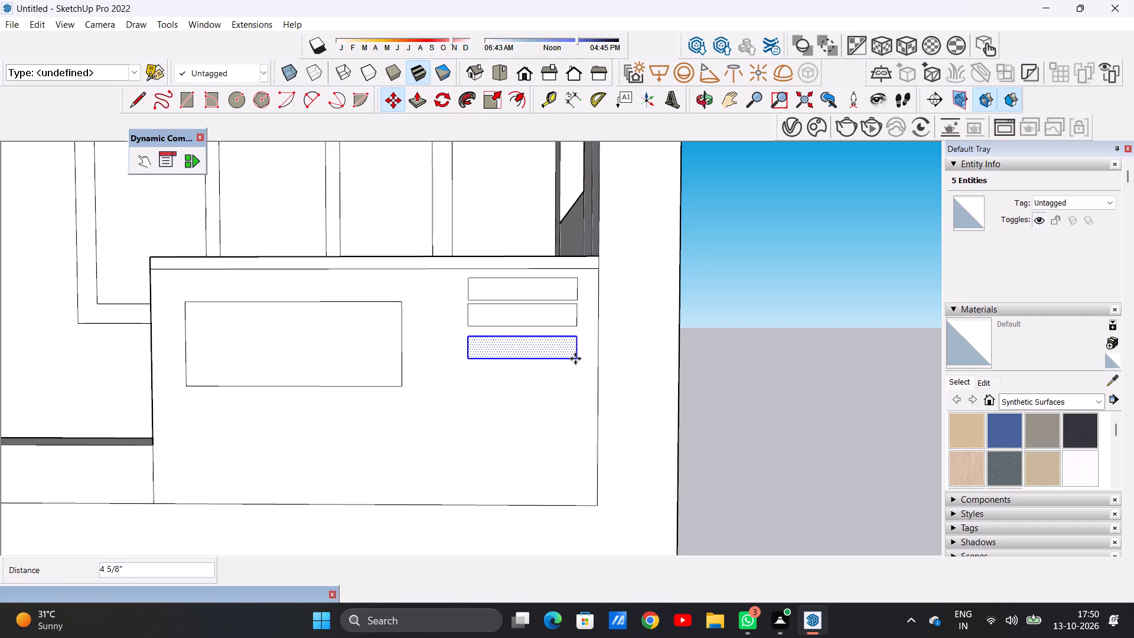
pyautogui.click(575, 359)
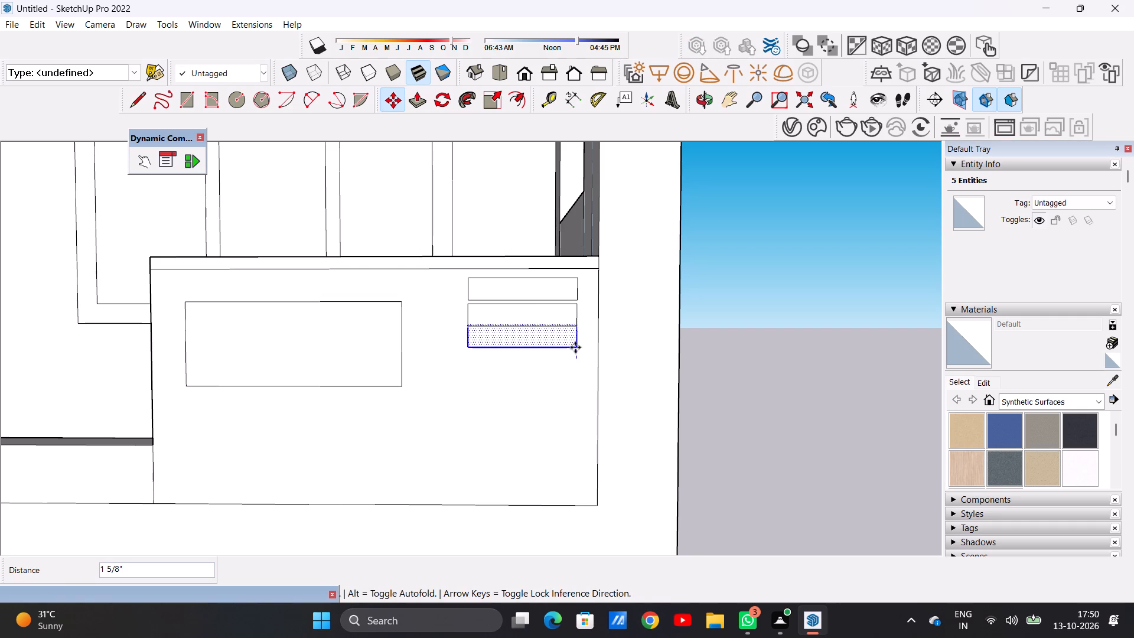
pyautogui.scroll(5, 577, 352)
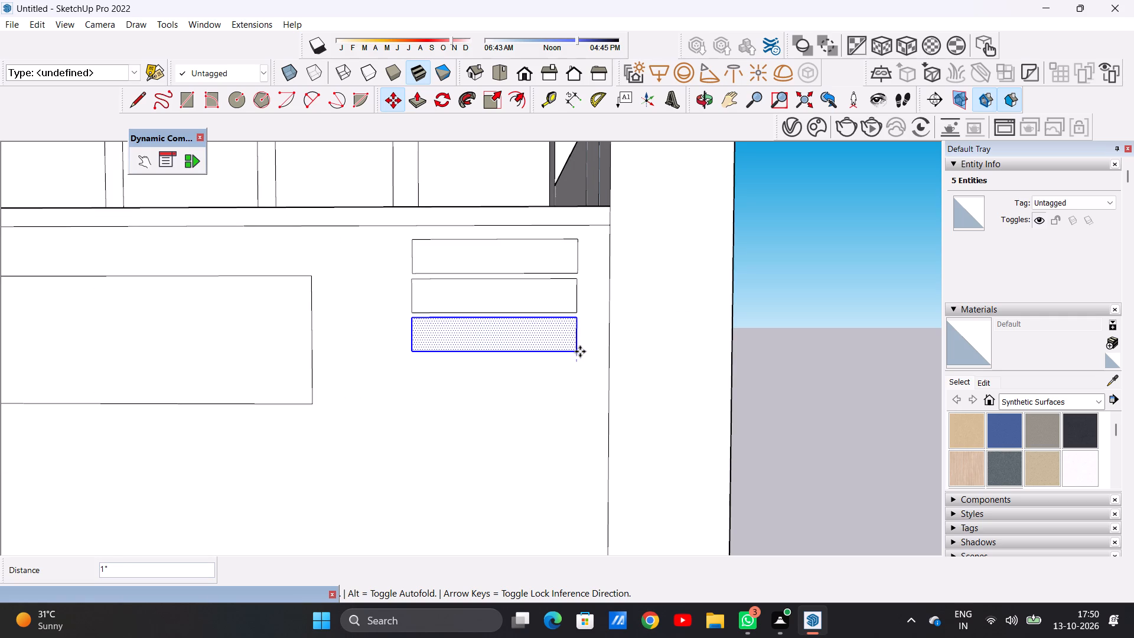
pyautogui.click(580, 351)
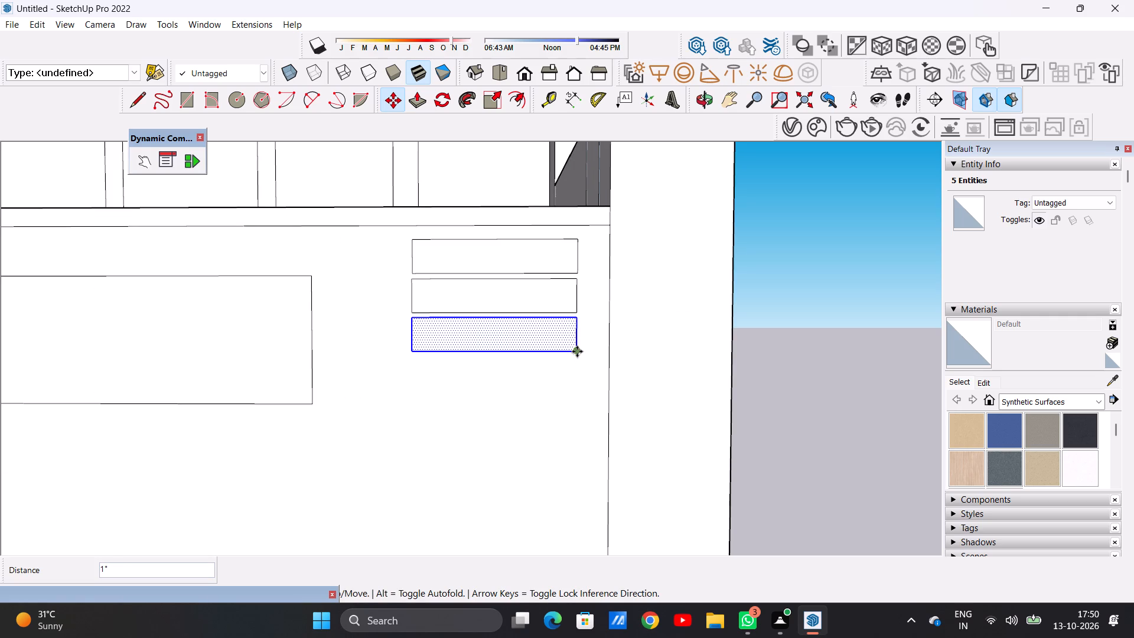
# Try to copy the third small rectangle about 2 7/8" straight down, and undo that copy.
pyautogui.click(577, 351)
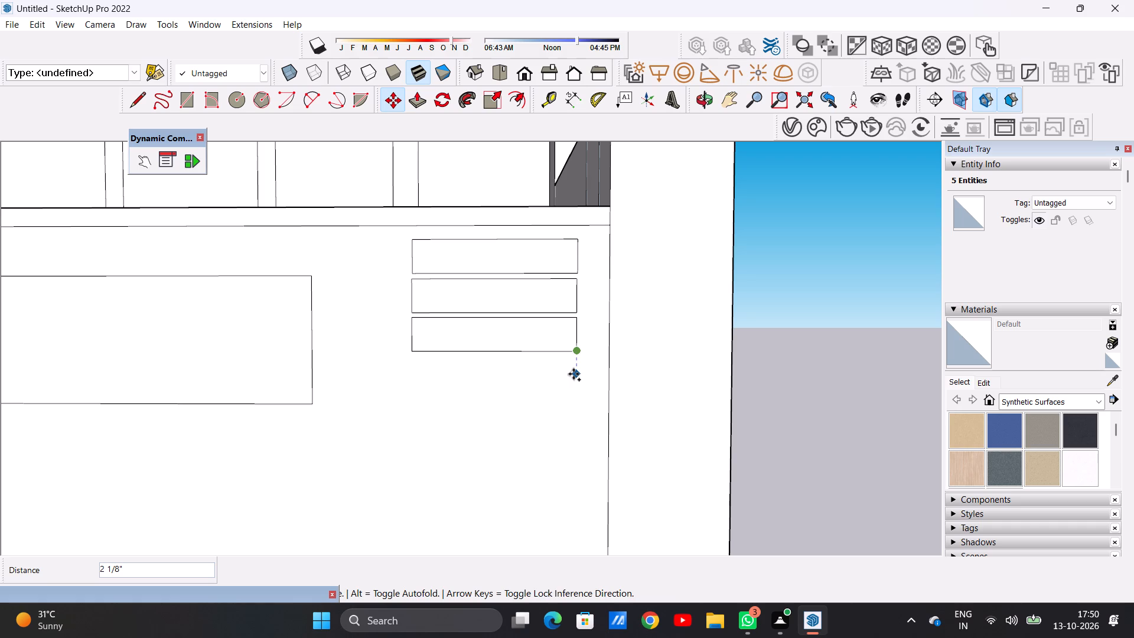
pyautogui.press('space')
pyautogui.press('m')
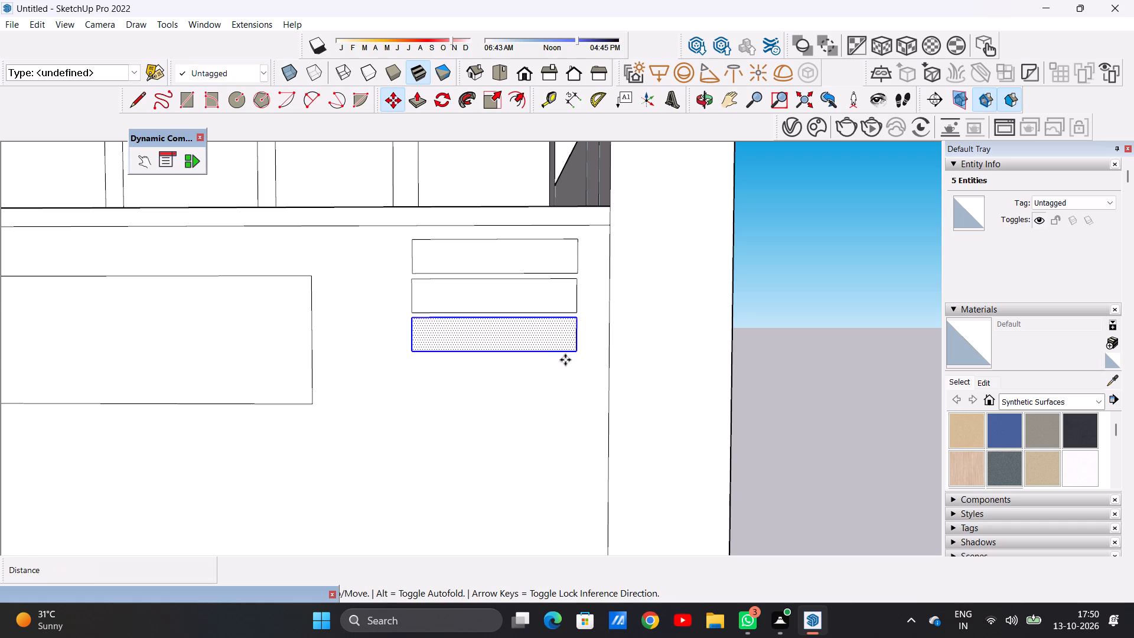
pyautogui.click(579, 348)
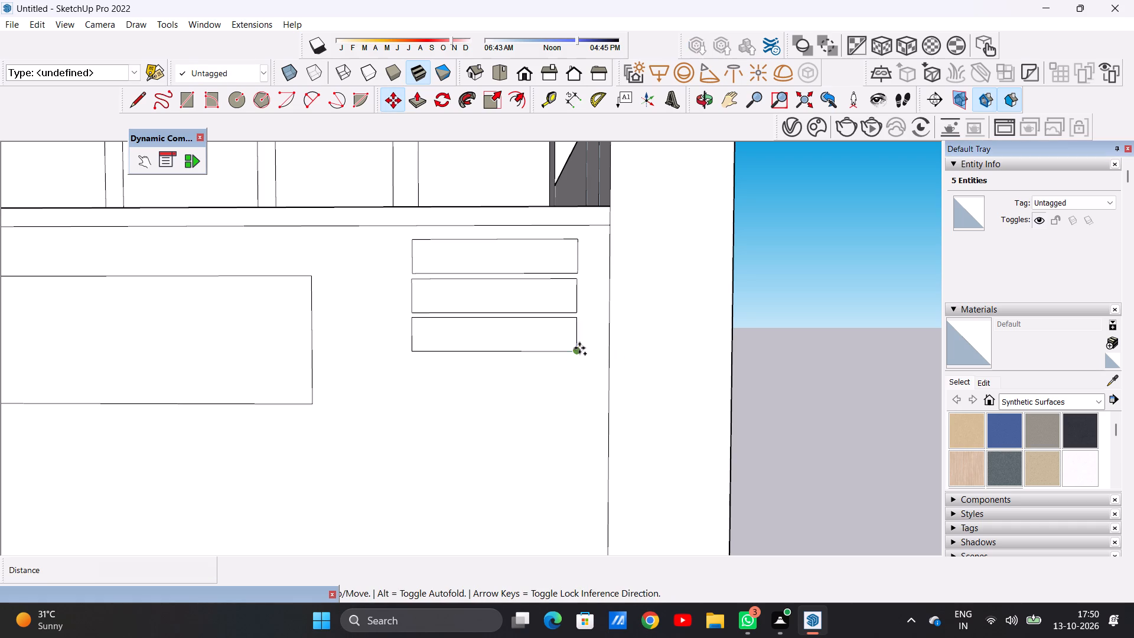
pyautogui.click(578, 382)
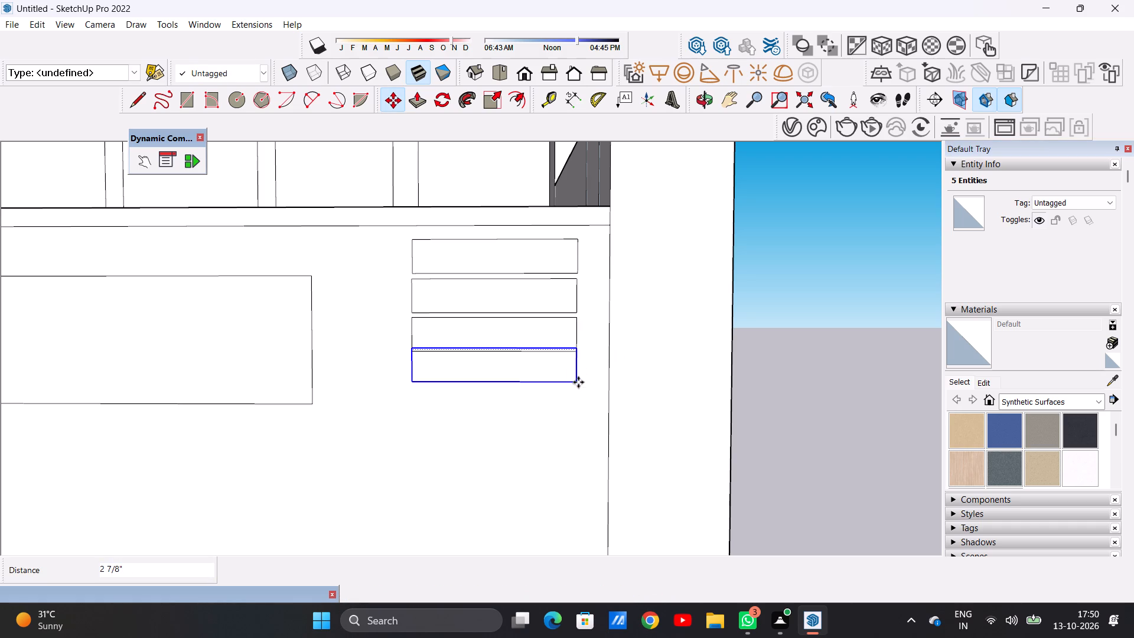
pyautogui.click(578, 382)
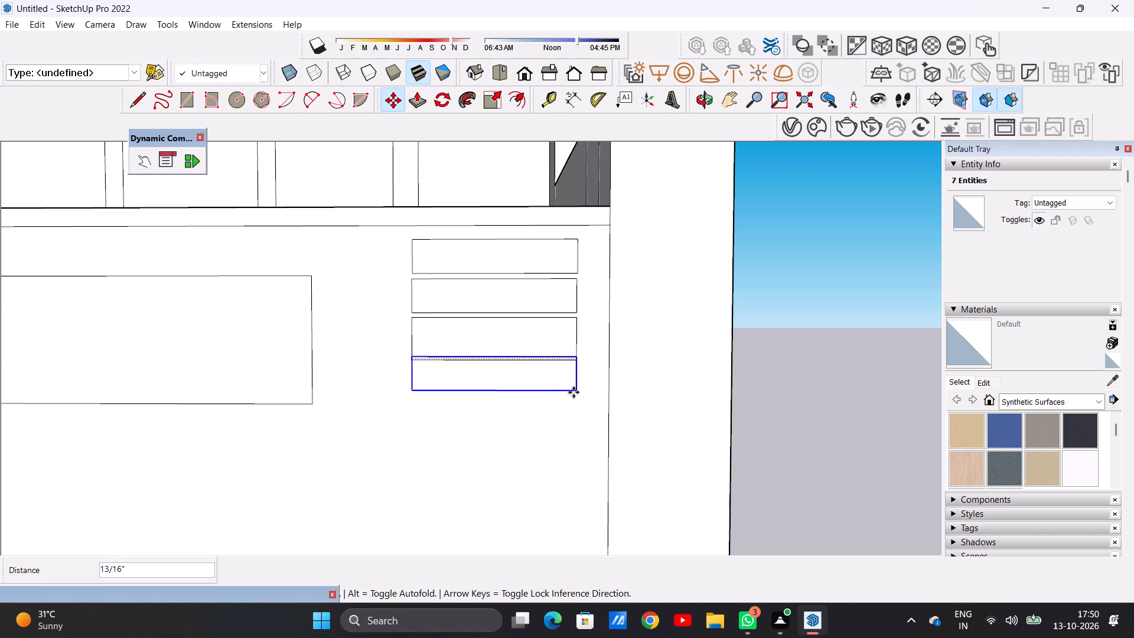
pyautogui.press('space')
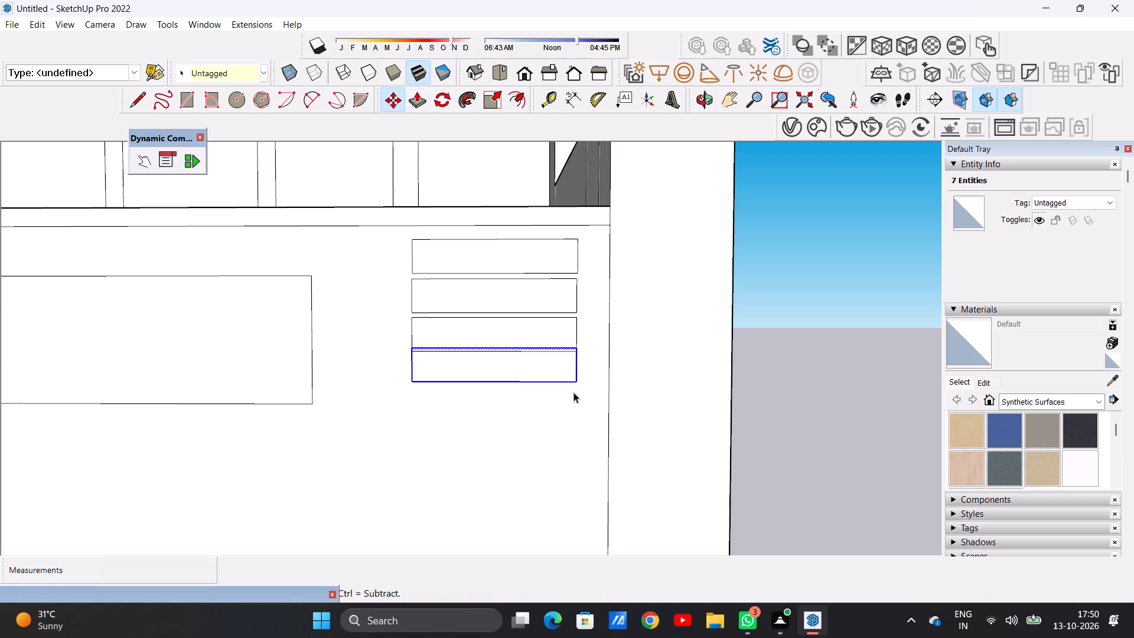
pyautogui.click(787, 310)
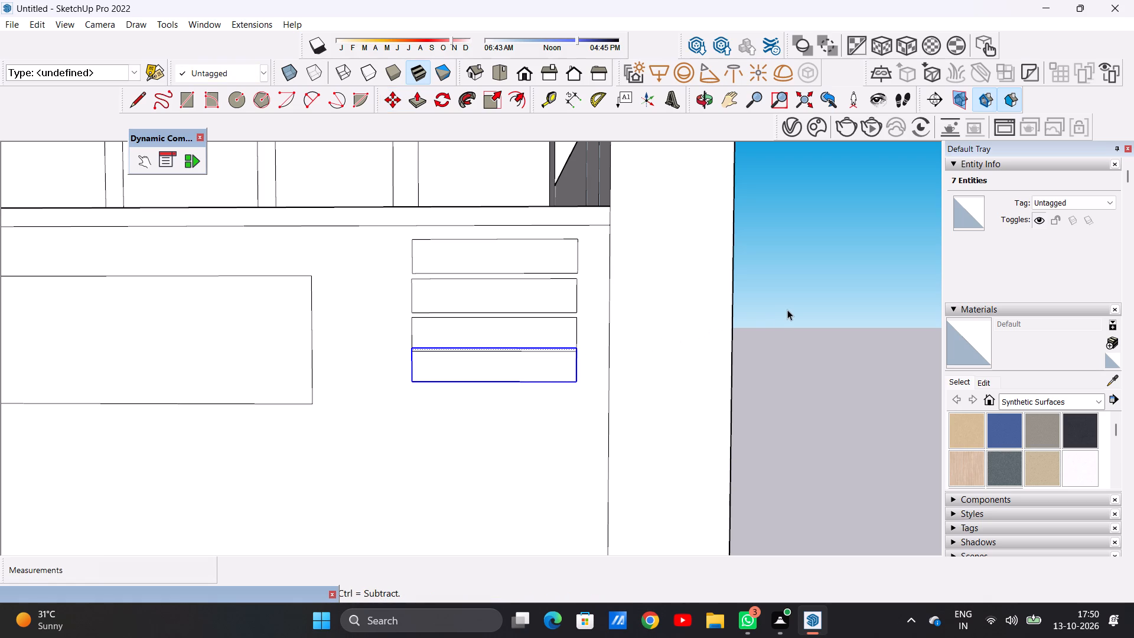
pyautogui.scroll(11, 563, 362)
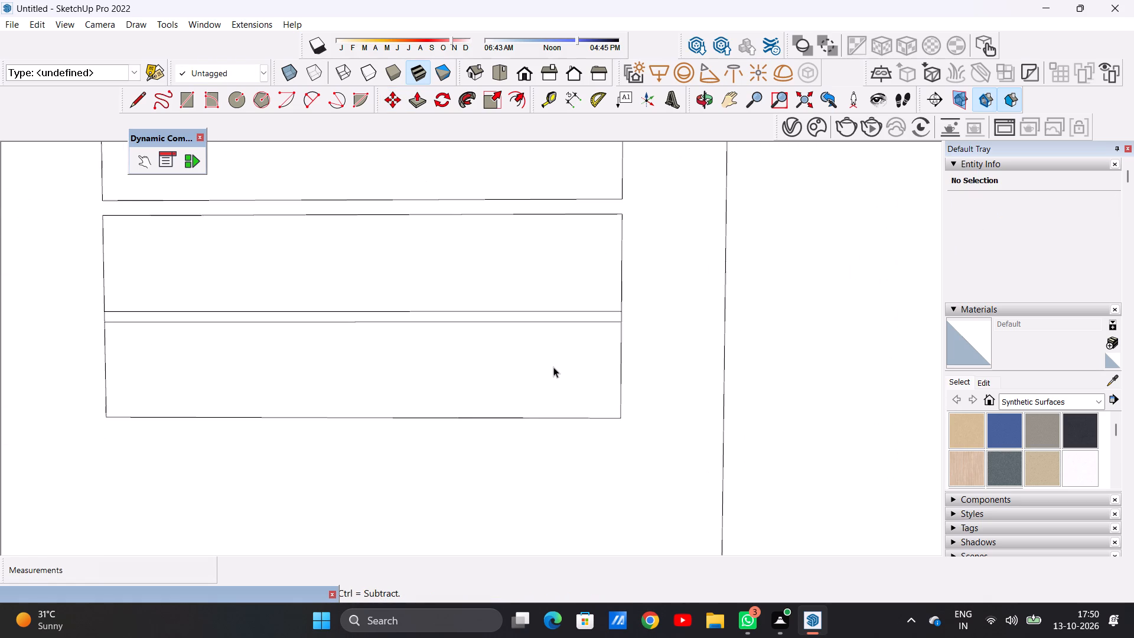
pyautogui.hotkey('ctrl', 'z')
# Copy the third small rectangle about 3 5/8" straight down, and copy that one down again with a similar narrow gap as the fifth.
pyautogui.scroll(-6, 553, 367)
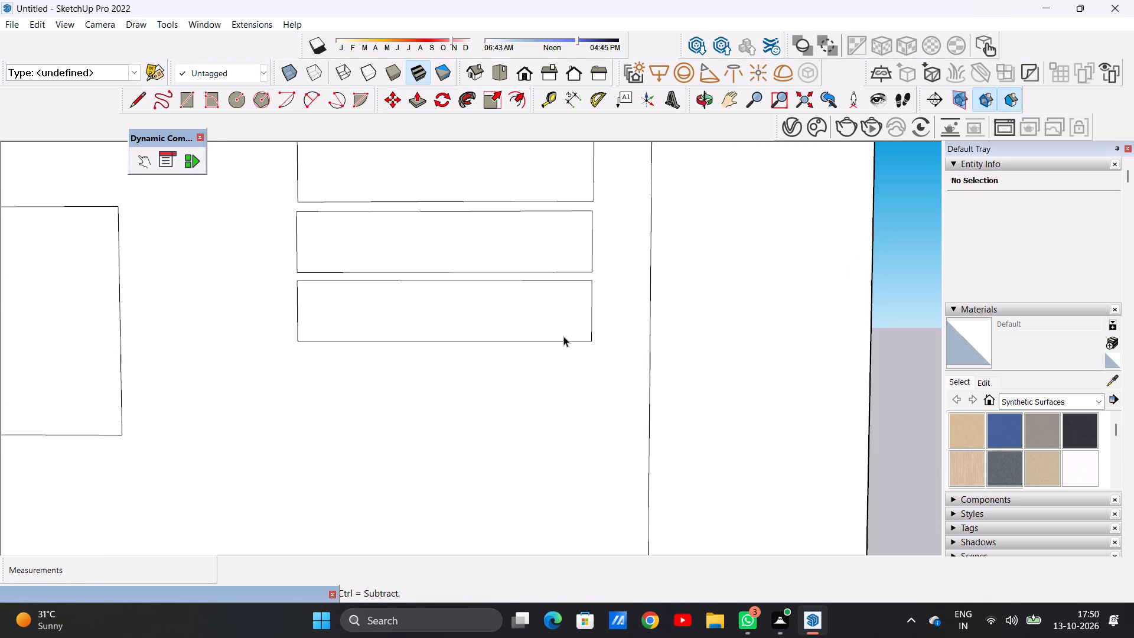
pyautogui.doubleClick(563, 335)
pyautogui.press('m')
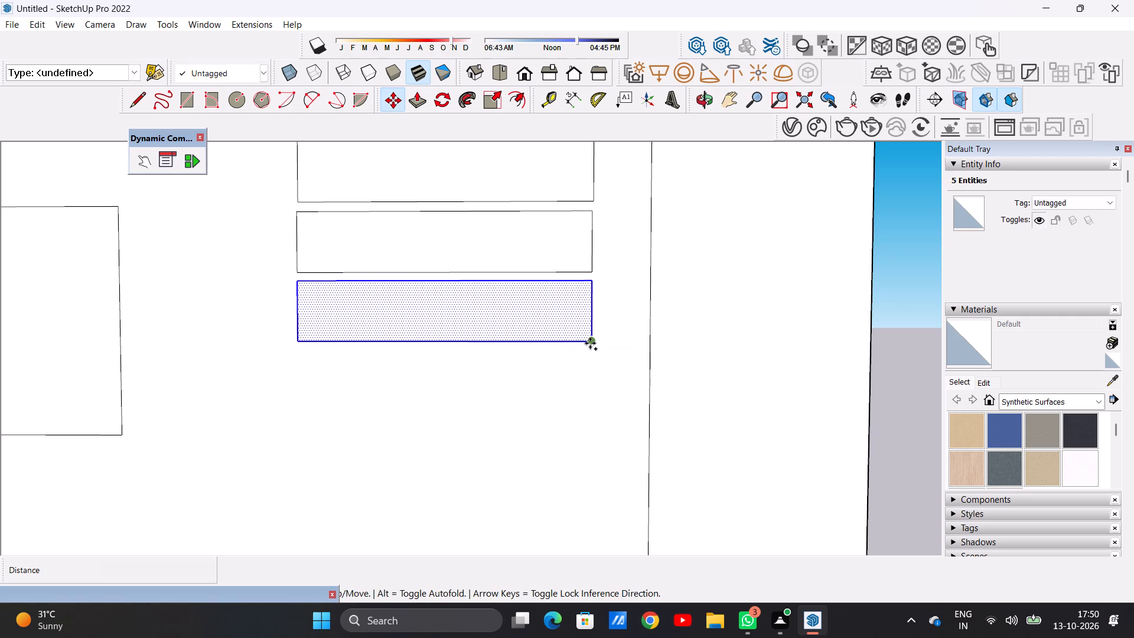
pyautogui.click(590, 343)
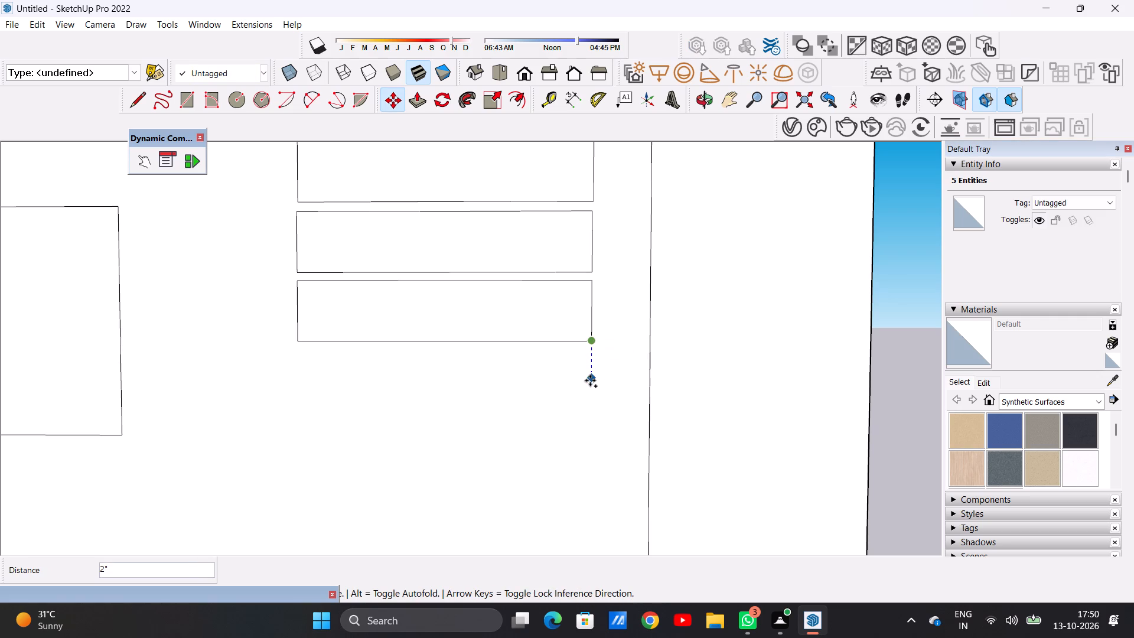
pyautogui.press('space')
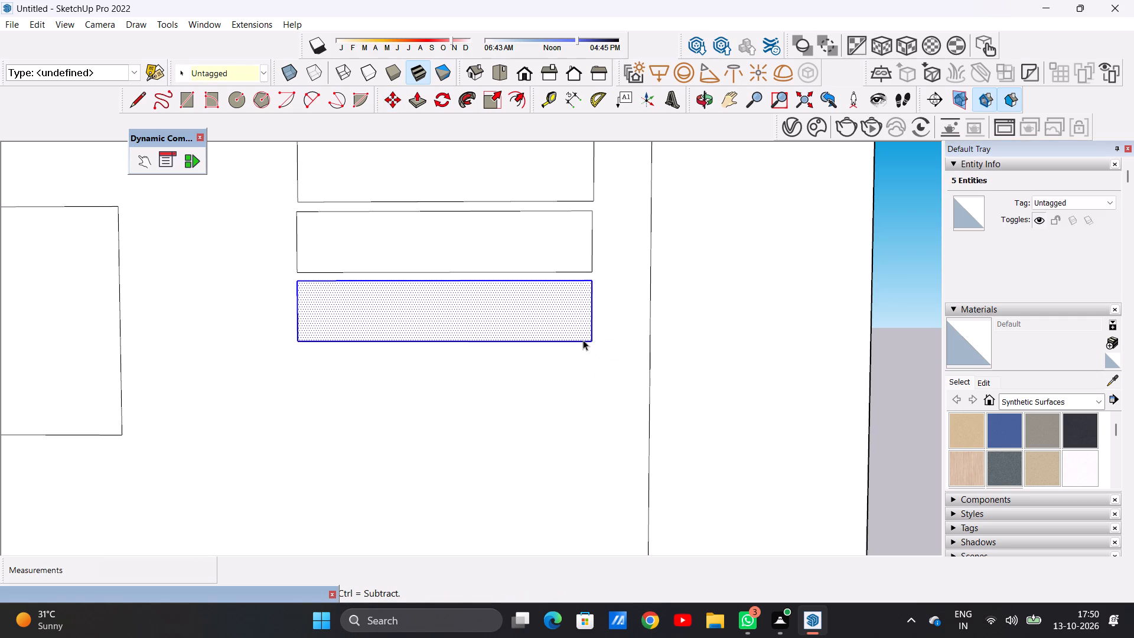
pyautogui.press('m')
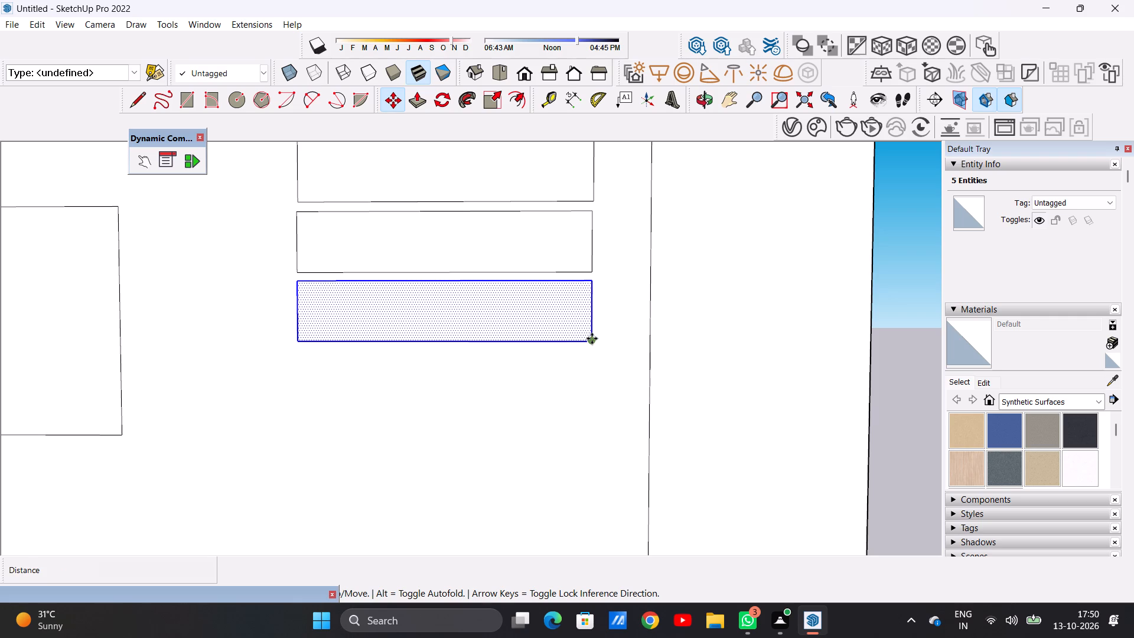
pyautogui.click(592, 338)
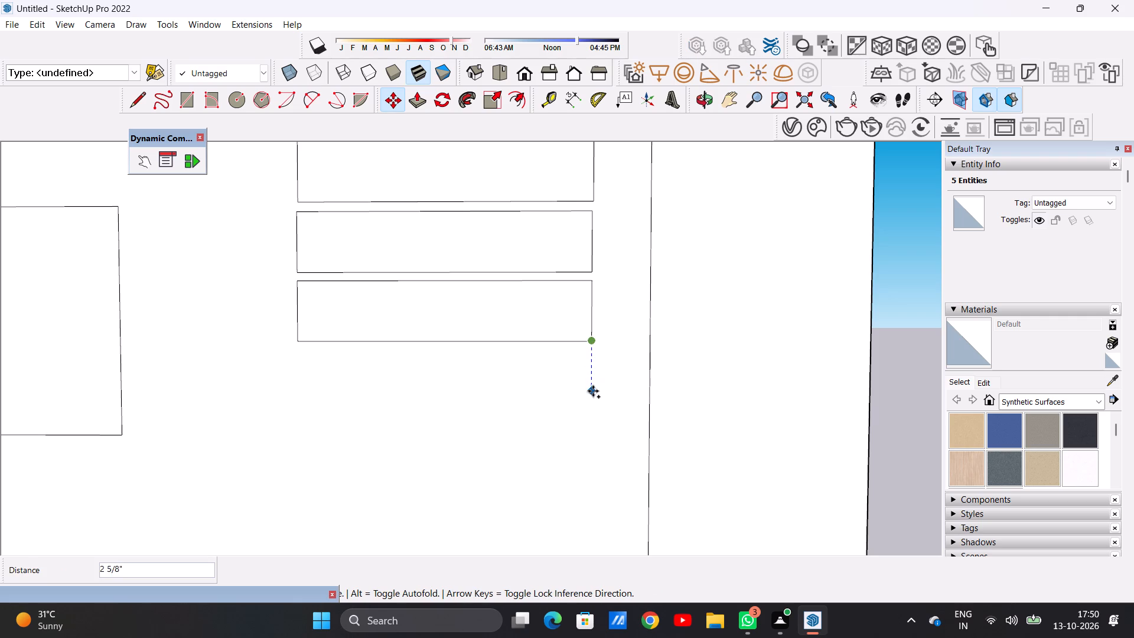
pyautogui.click(598, 410)
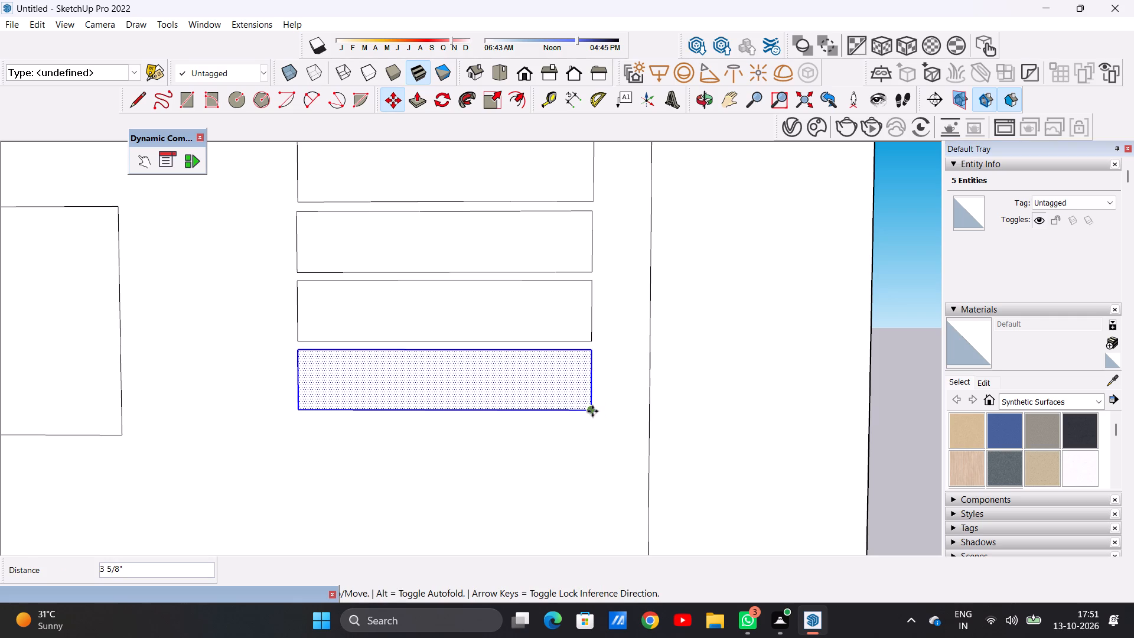
pyautogui.click(592, 411)
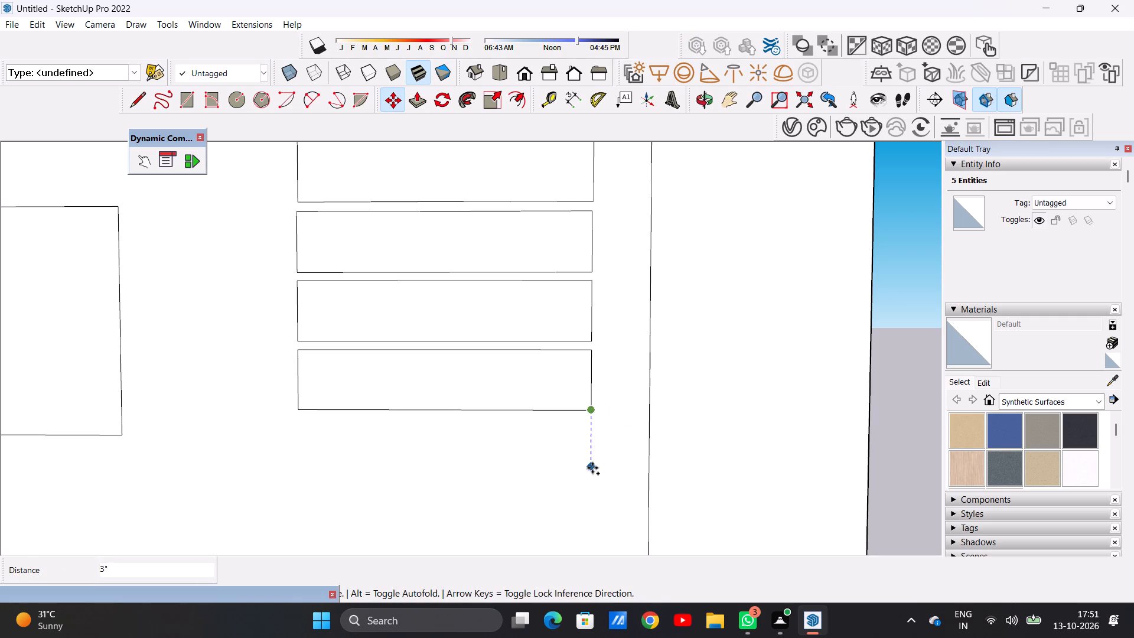
pyautogui.click(594, 477)
pyautogui.scroll(-8, 564, 413)
pyautogui.scroll(2, 572, 455)
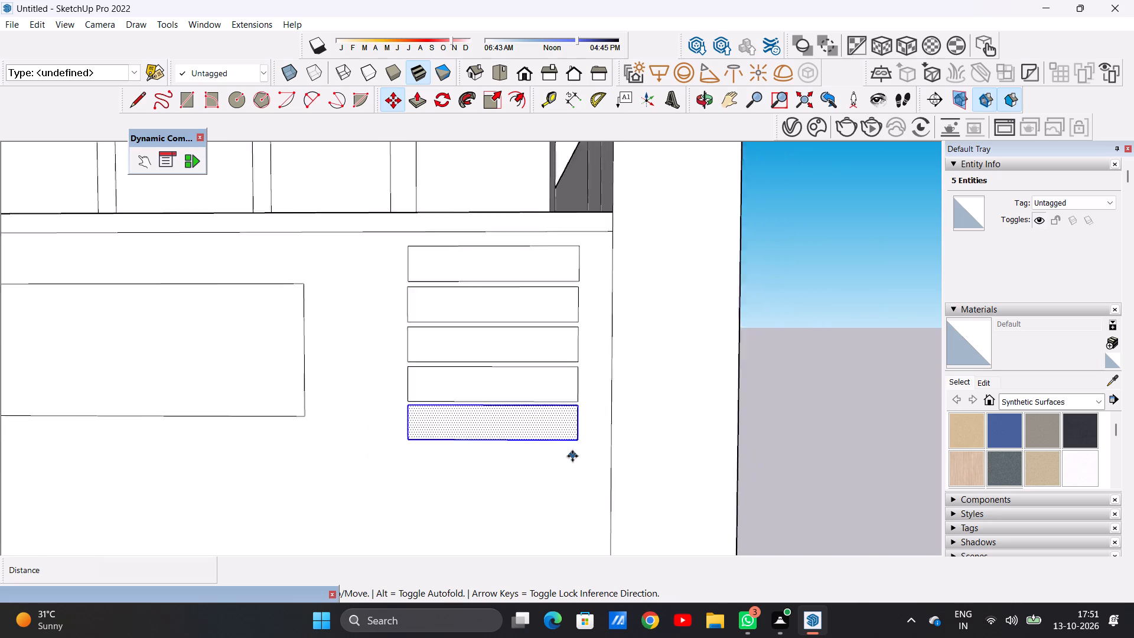
pyautogui.scroll(3, 572, 456)
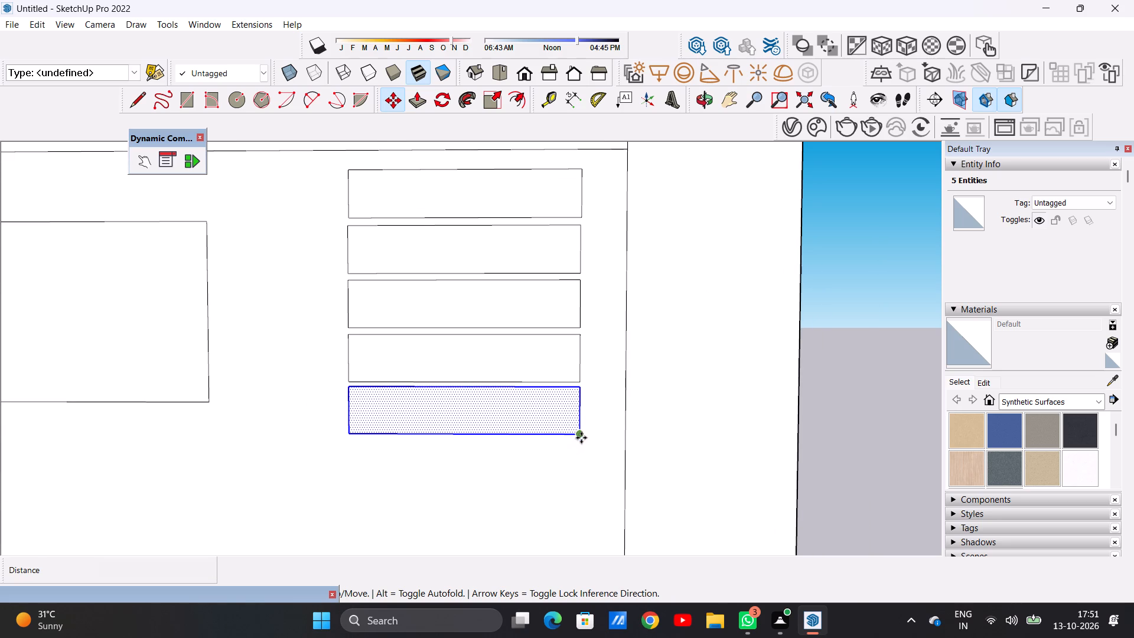
# Copy the fifth small rectangle about 4 13/16" straight down, and move that copy up about 1" to narrow the gap.
pyautogui.click(581, 438)
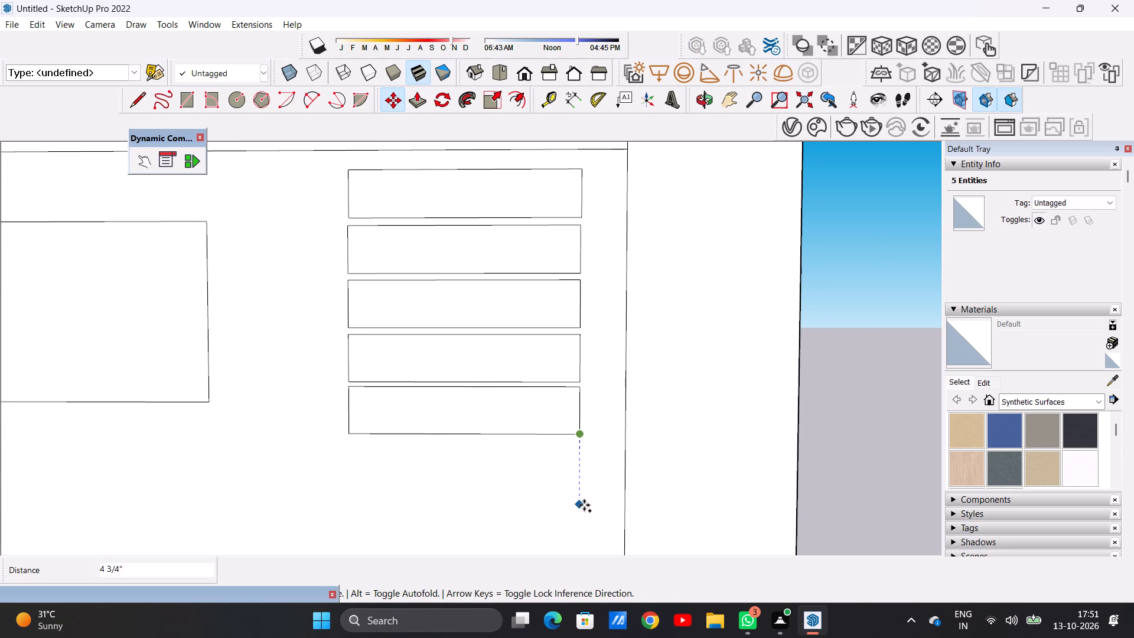
pyautogui.click(584, 506)
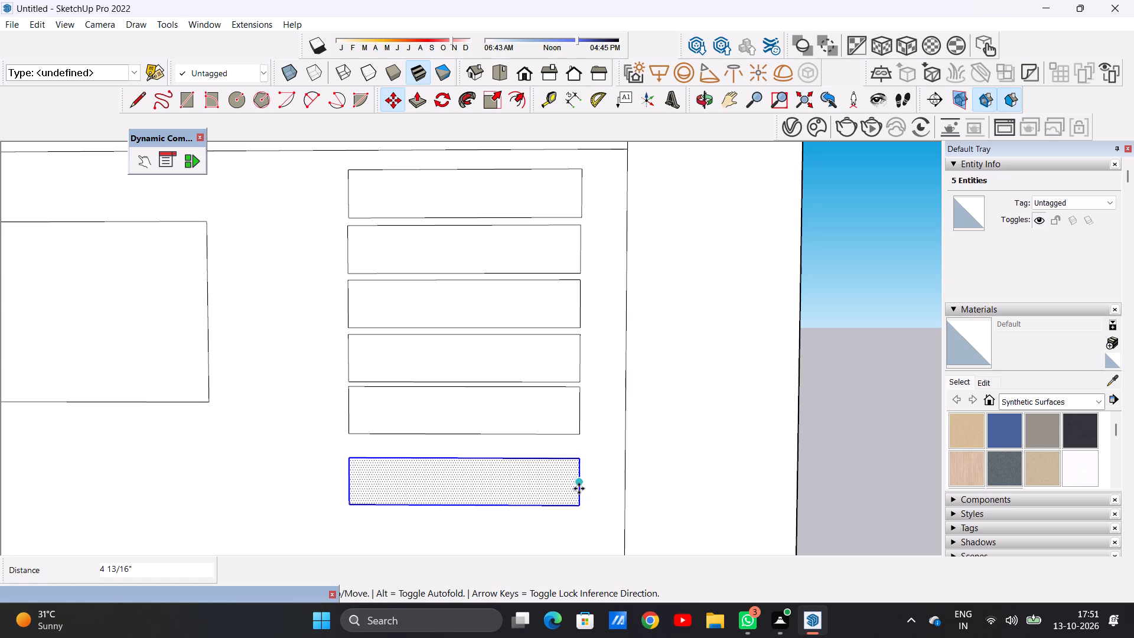
pyautogui.press('space')
pyautogui.press('m')
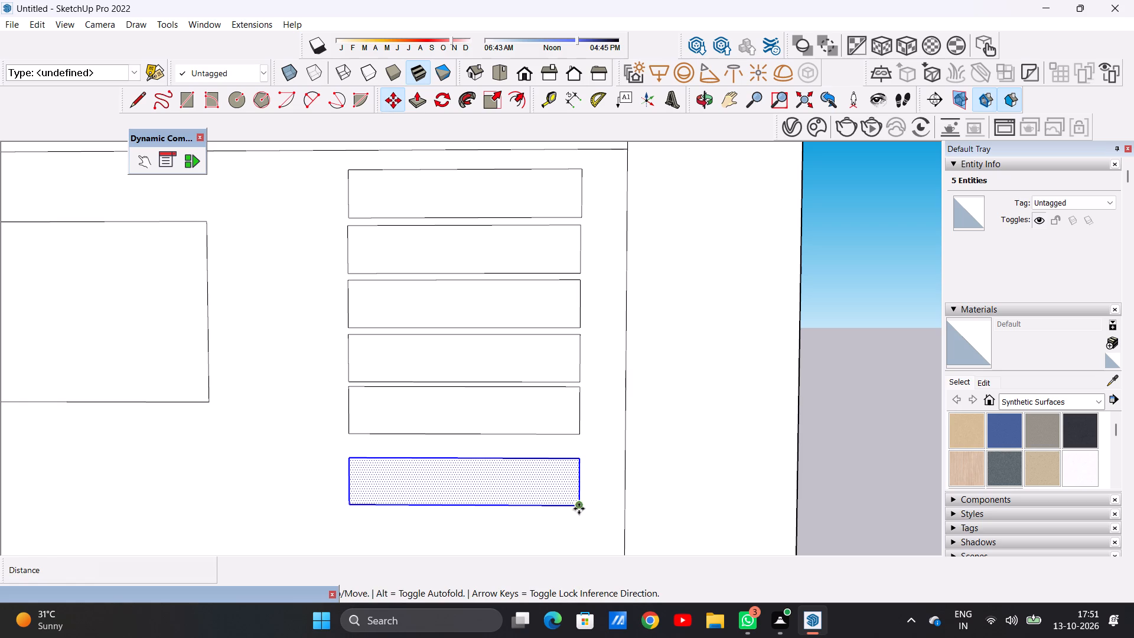
pyautogui.click(579, 509)
pyautogui.click(579, 491)
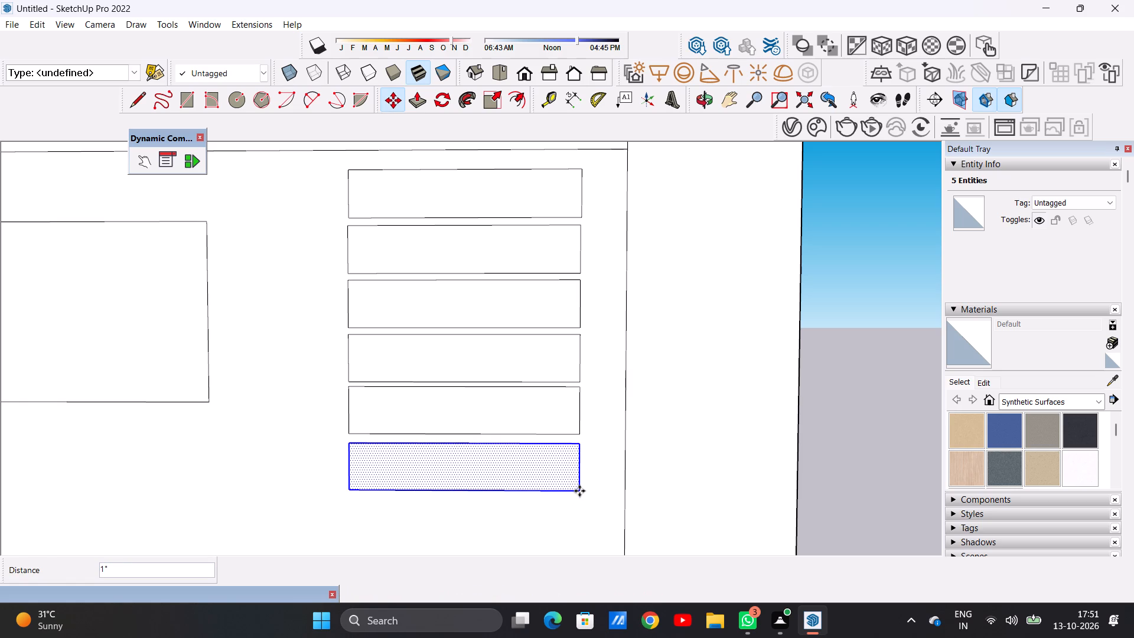
pyautogui.press('space')
pyautogui.click(841, 321)
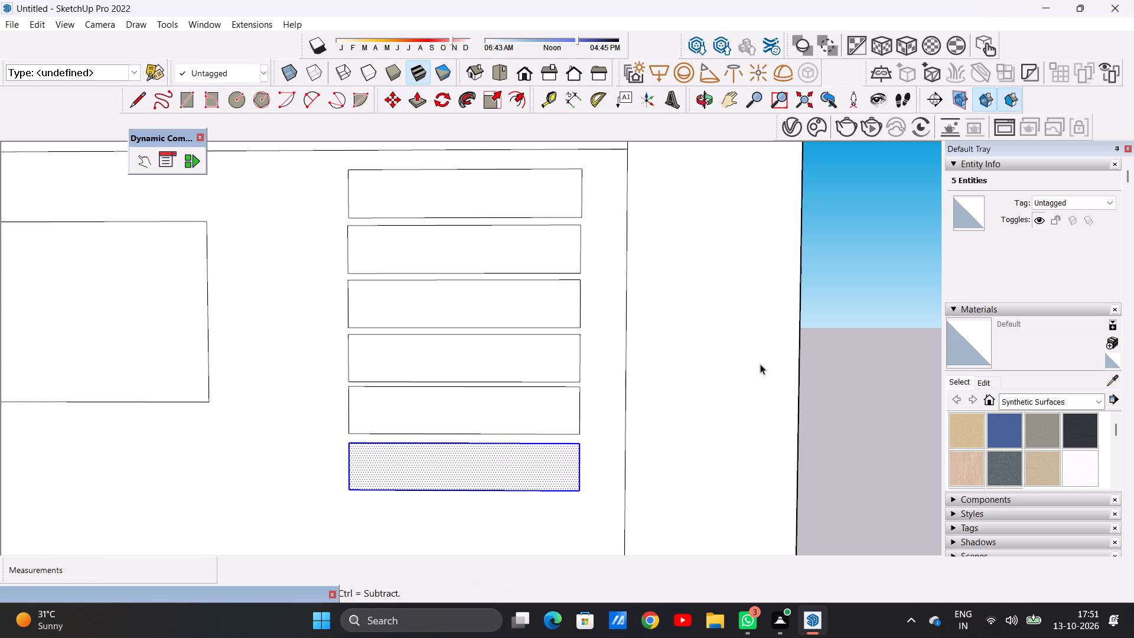
# Continue the stack below the sixth rectangle with three successive downward copies, spaced about 3 3/8", 3 7/16" and 3 1/4".
pyautogui.scroll(-4, 605, 425)
pyautogui.scroll(5, 546, 473)
pyautogui.doubleClick(543, 454)
pyautogui.scroll(-13, 543, 323)
pyautogui.scroll(12, 559, 404)
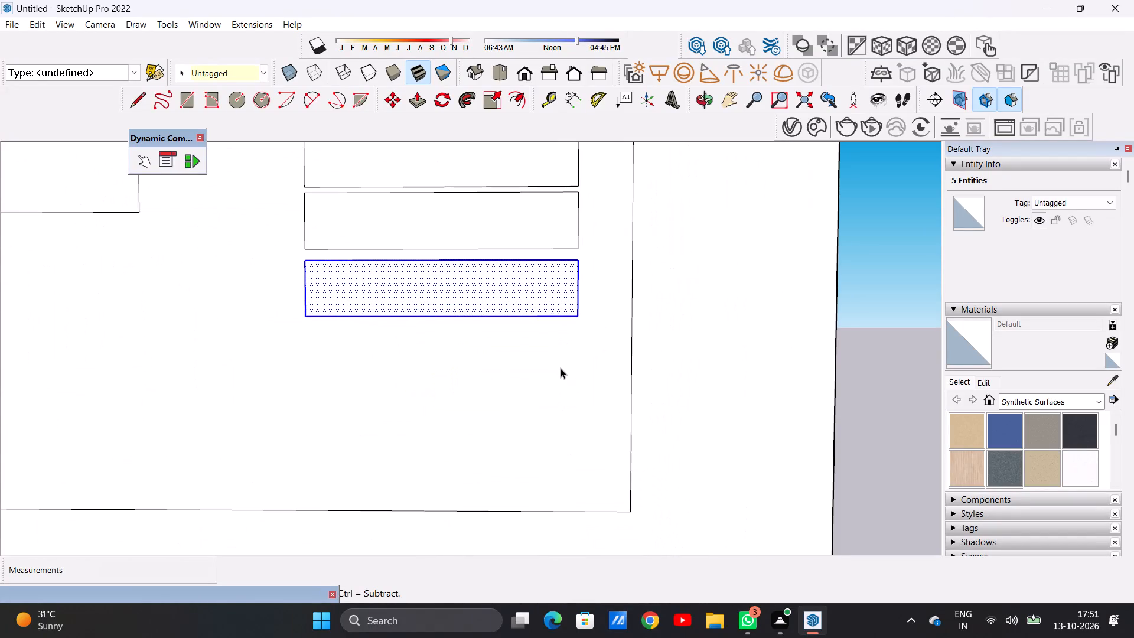
pyautogui.press('m')
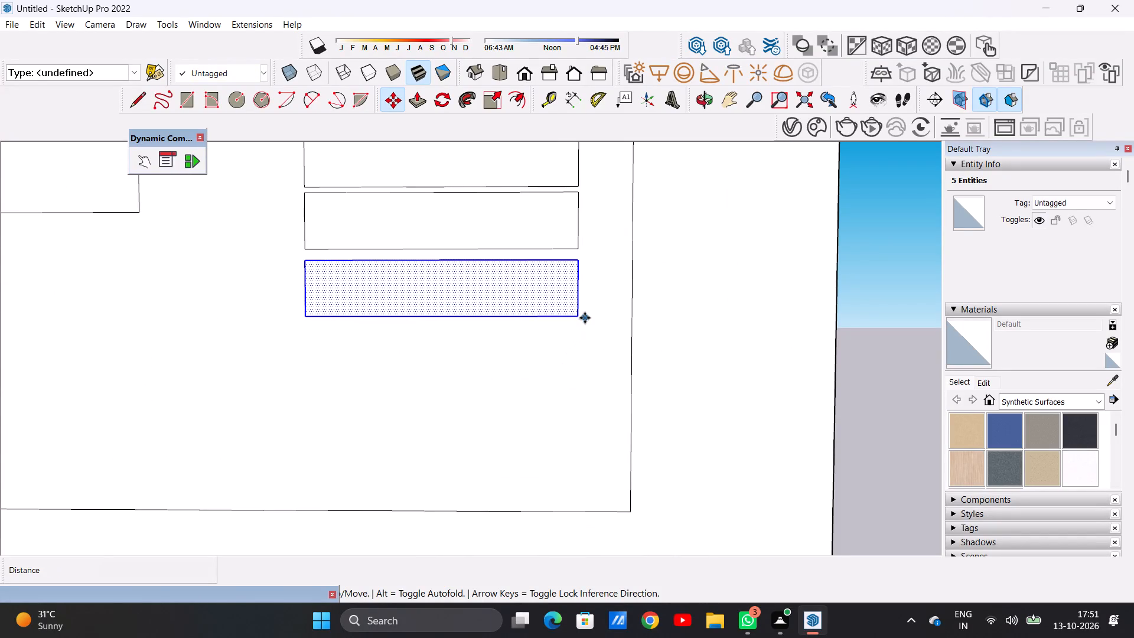
pyautogui.click(580, 317)
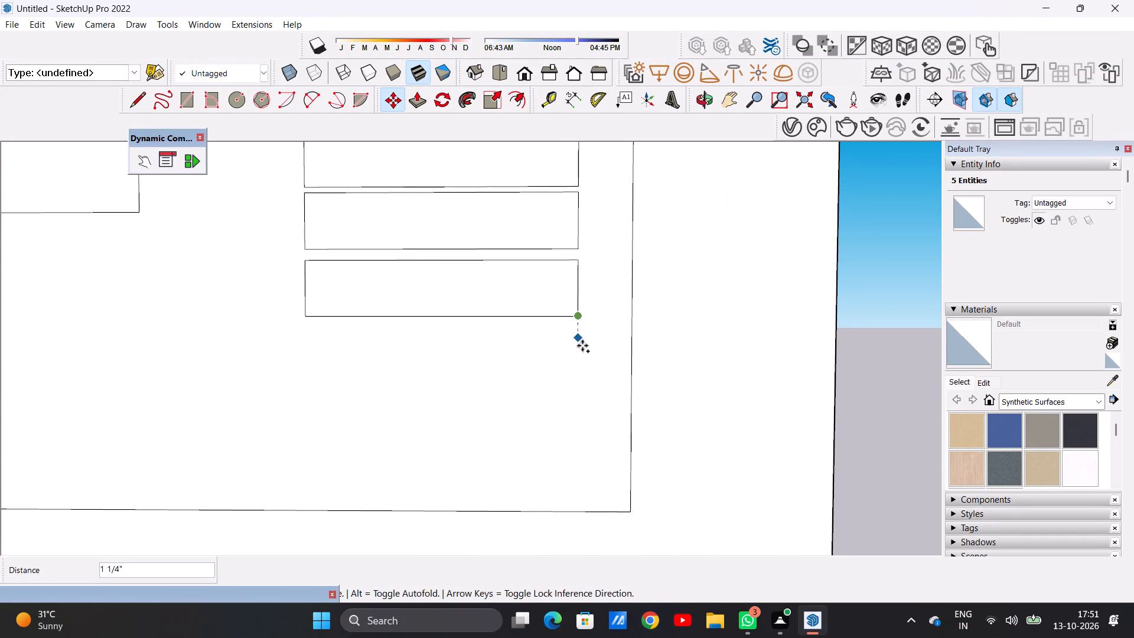
pyautogui.click(582, 376)
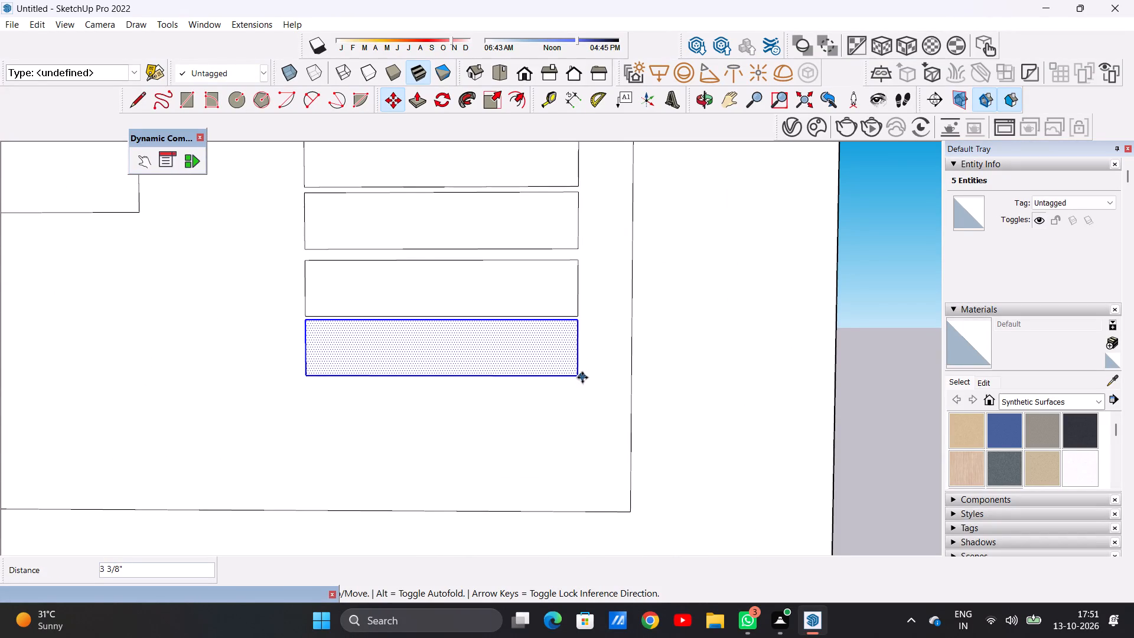
pyautogui.click(581, 378)
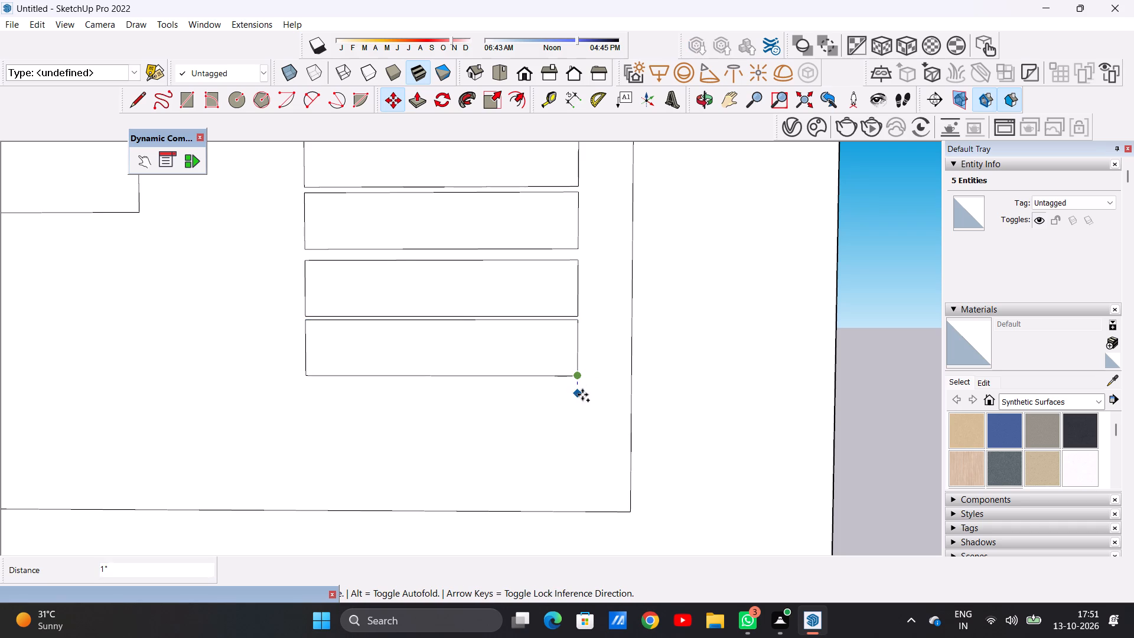
pyautogui.click(581, 436)
pyautogui.click(577, 440)
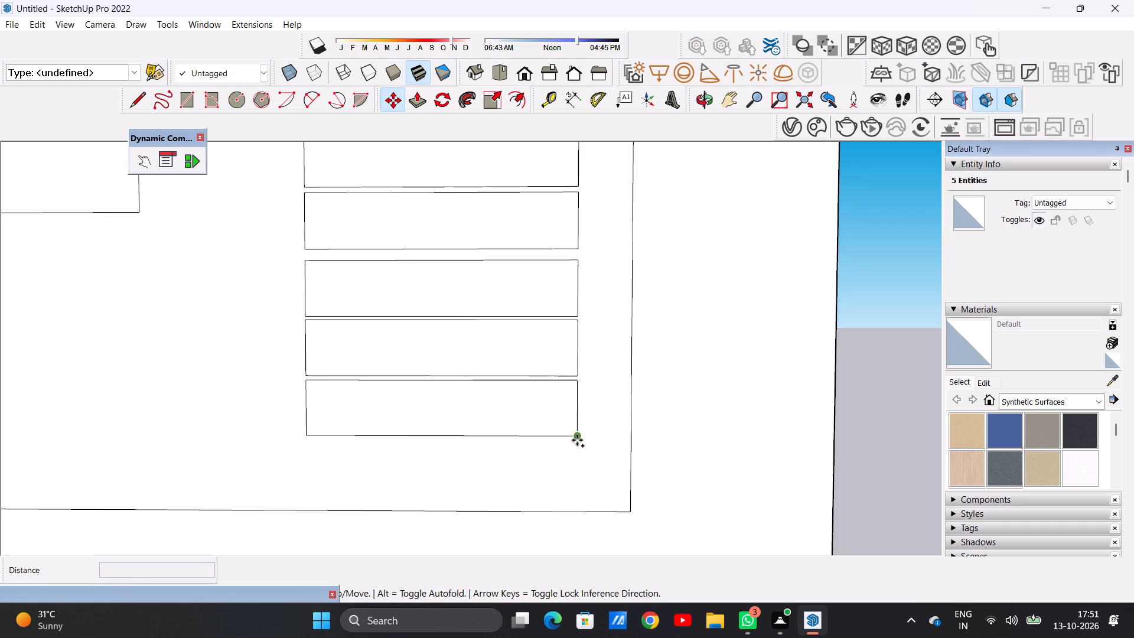
pyautogui.click(578, 493)
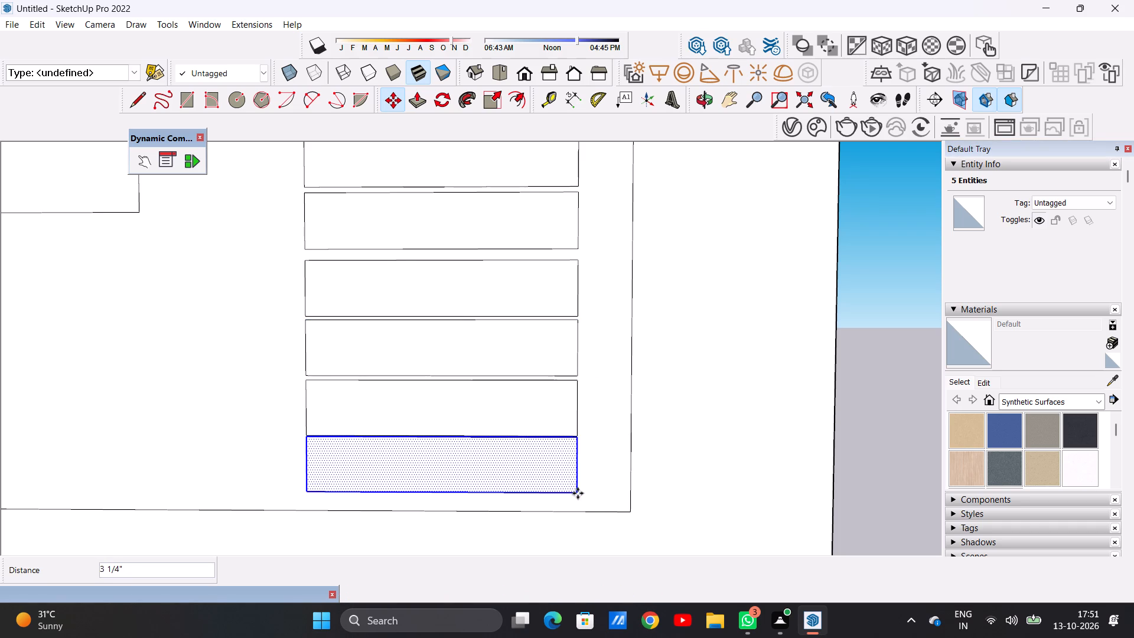
pyautogui.press('space')
pyautogui.scroll(-7, 374, 434)
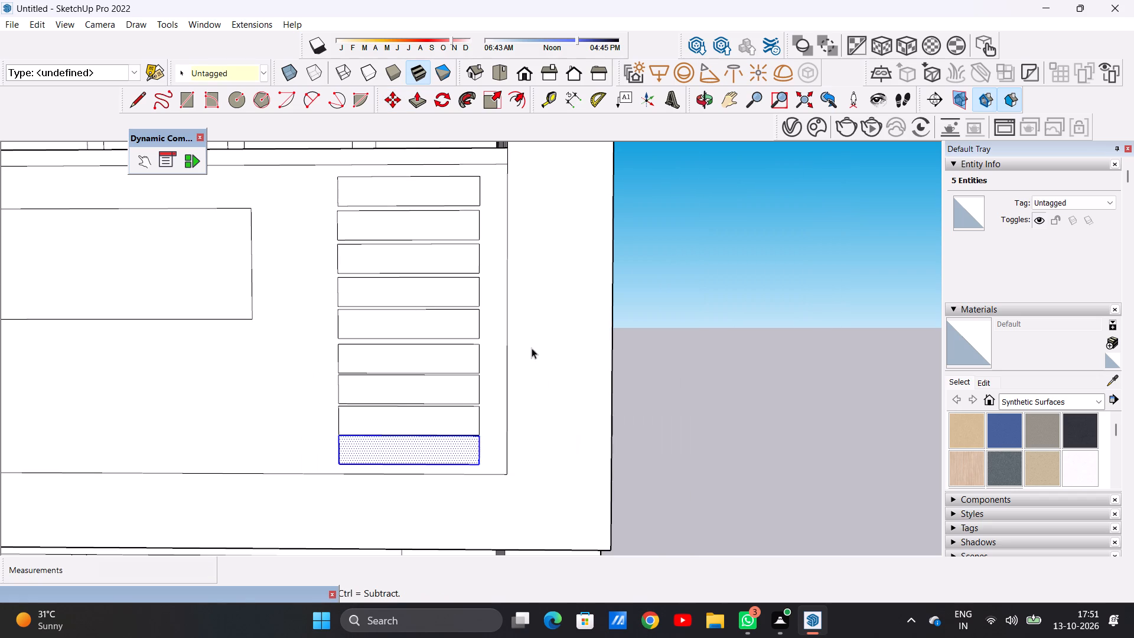
pyautogui.click(687, 330)
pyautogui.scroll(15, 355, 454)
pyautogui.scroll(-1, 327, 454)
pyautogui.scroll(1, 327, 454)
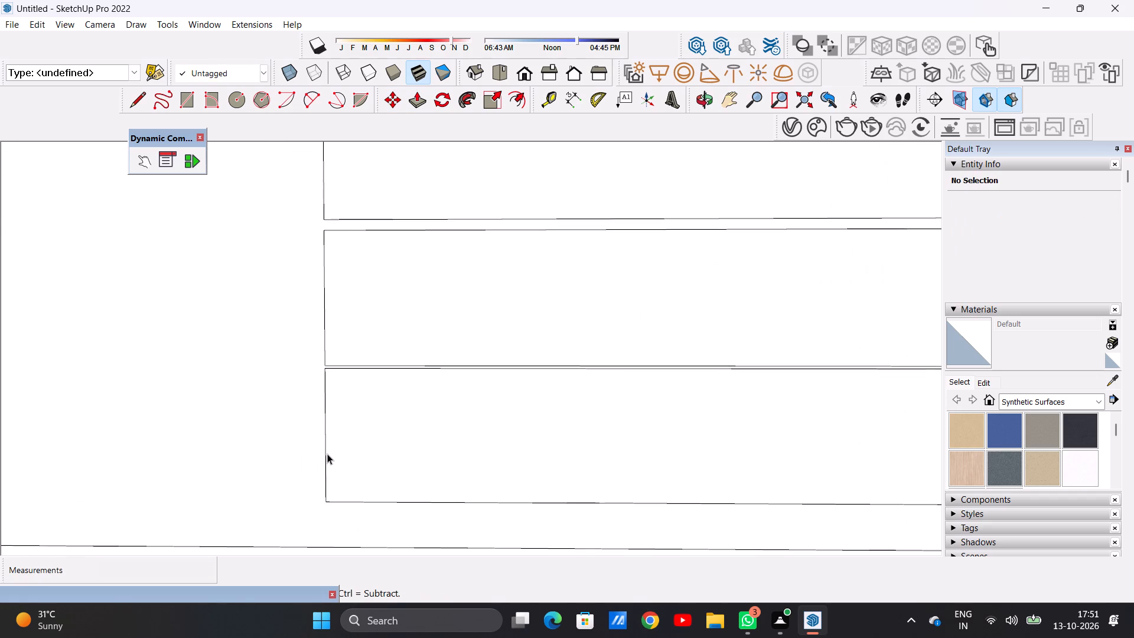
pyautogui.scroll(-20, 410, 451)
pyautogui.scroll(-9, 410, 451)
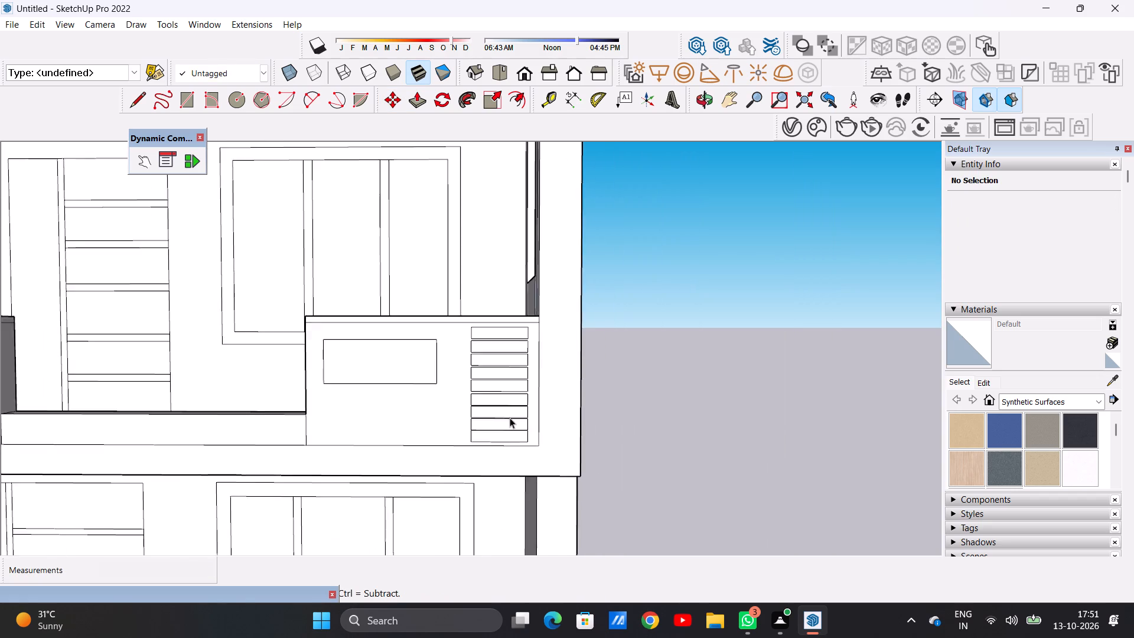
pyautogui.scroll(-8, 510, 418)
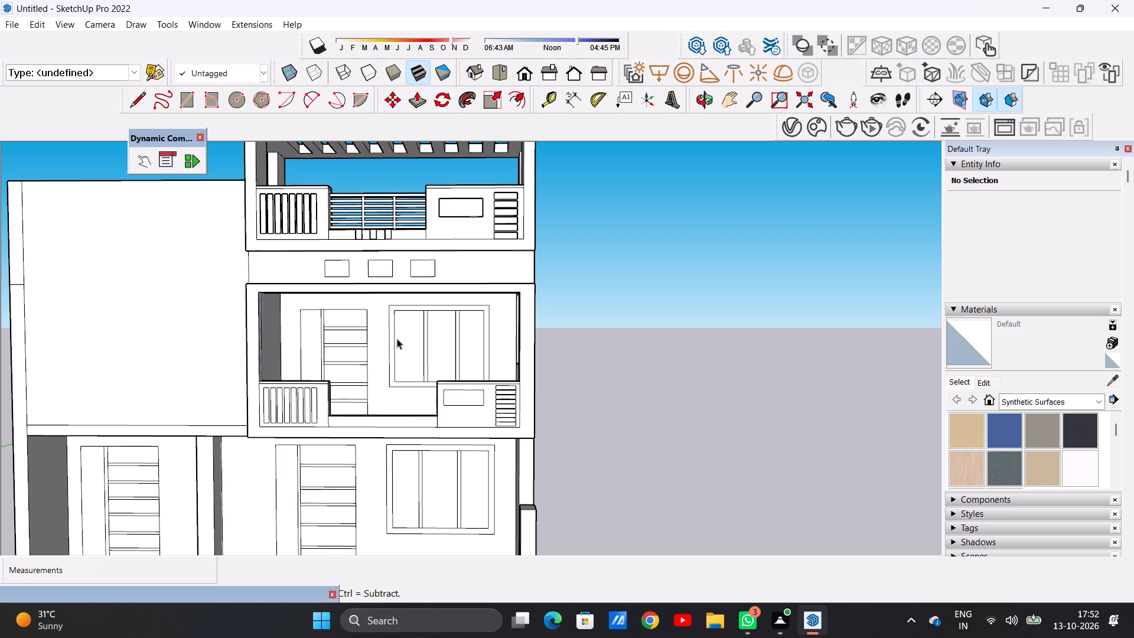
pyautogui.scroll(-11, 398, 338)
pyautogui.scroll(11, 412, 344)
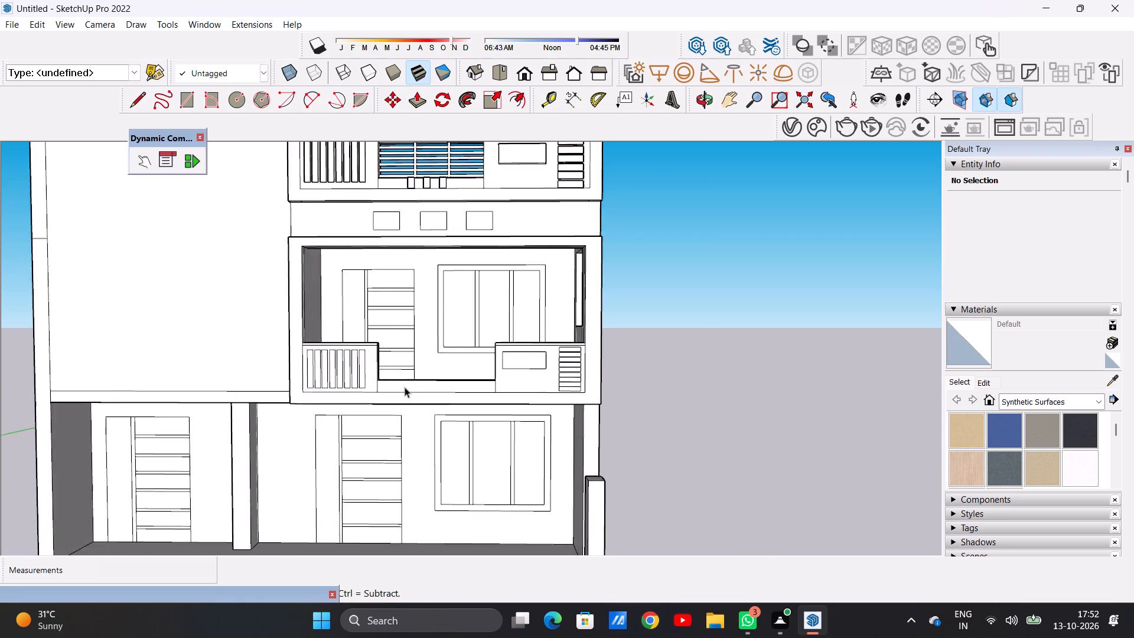
# Draw a rectangle about 6 1/16" by 8 1/2" on the middle balcony's low parapet front, spanning its full height.
pyautogui.scroll(4, 405, 387)
pyautogui.moveTo(408, 385); pyautogui.dragTo(412, 467, button='middle')
pyautogui.scroll(6, 417, 416)
pyautogui.moveTo(418, 414); pyautogui.dragTo(432, 352, button='middle')
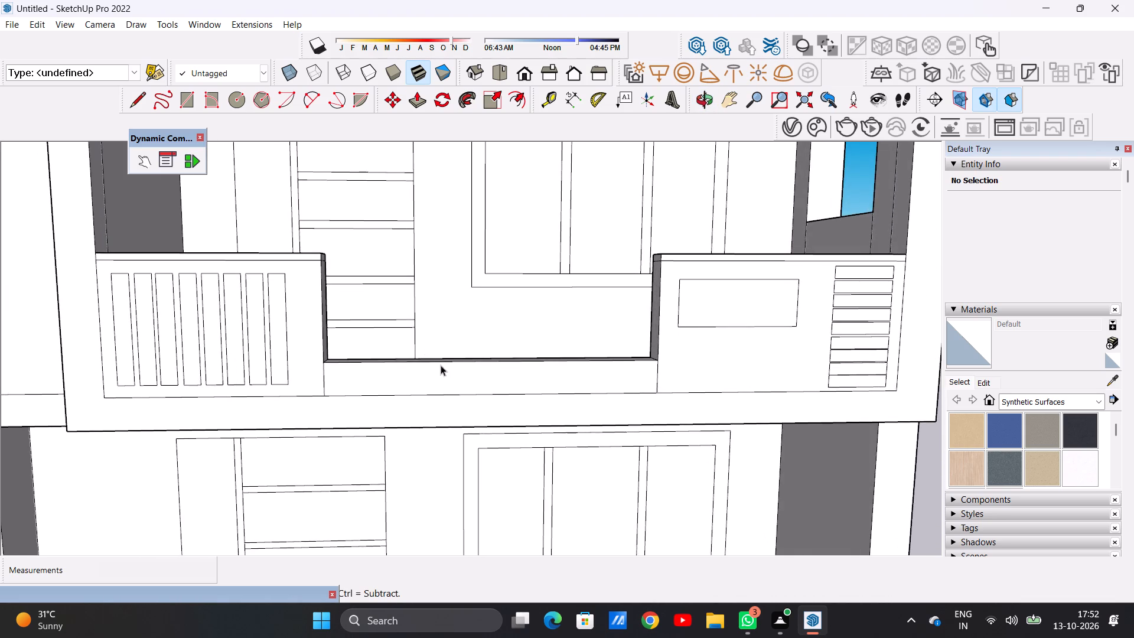
pyautogui.scroll(2, 448, 372)
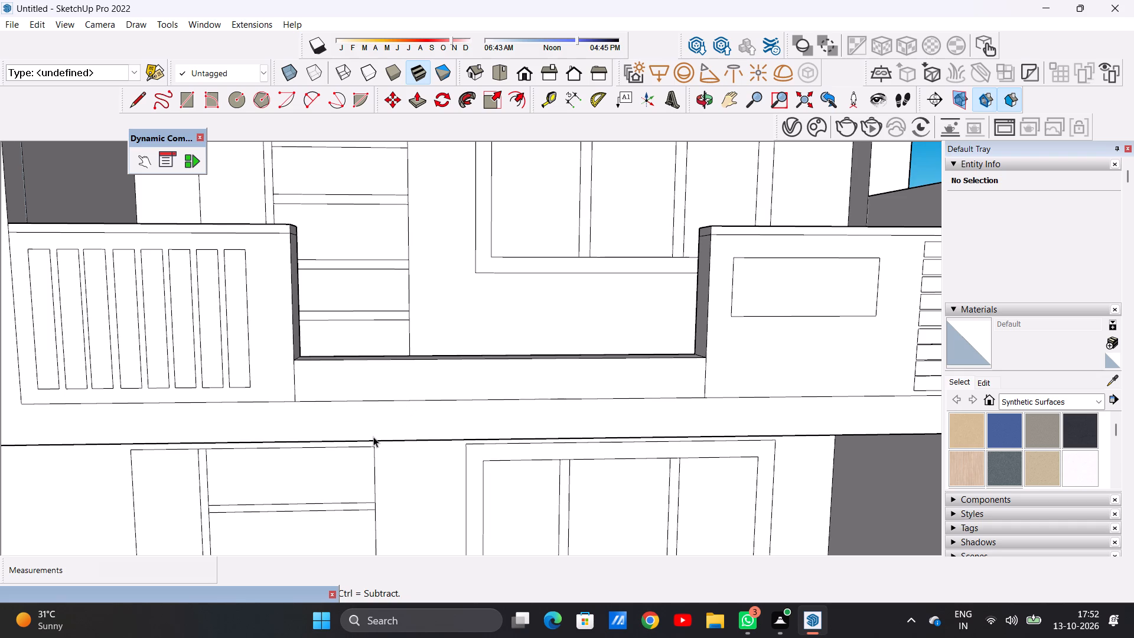
pyautogui.scroll(2, 413, 388)
pyautogui.press('r')
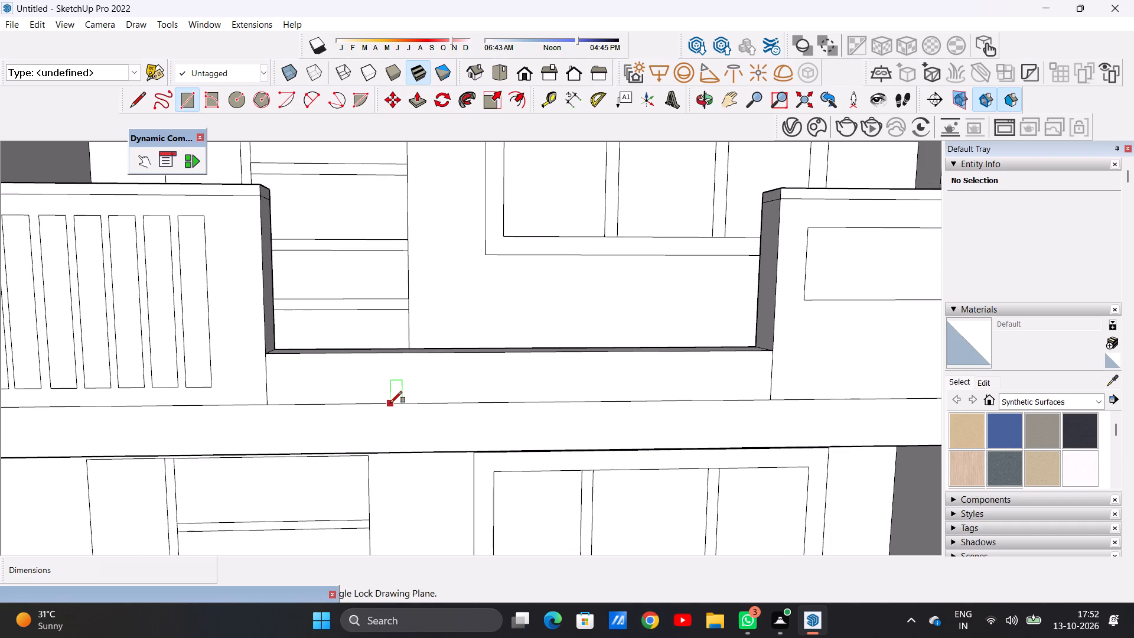
pyautogui.click(390, 403)
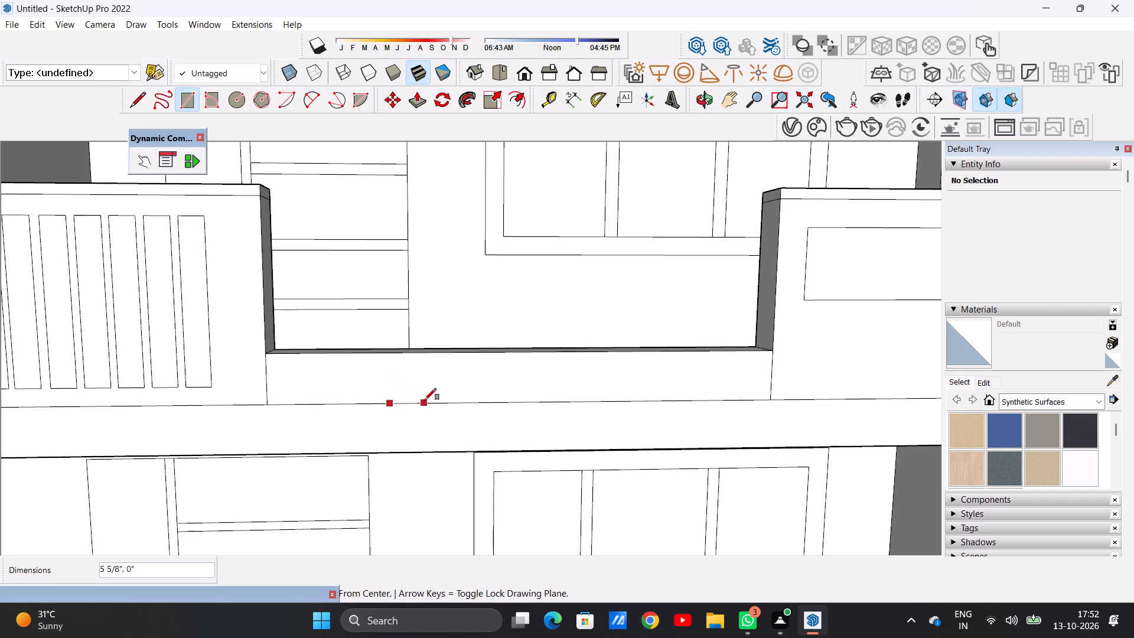
pyautogui.click(426, 399)
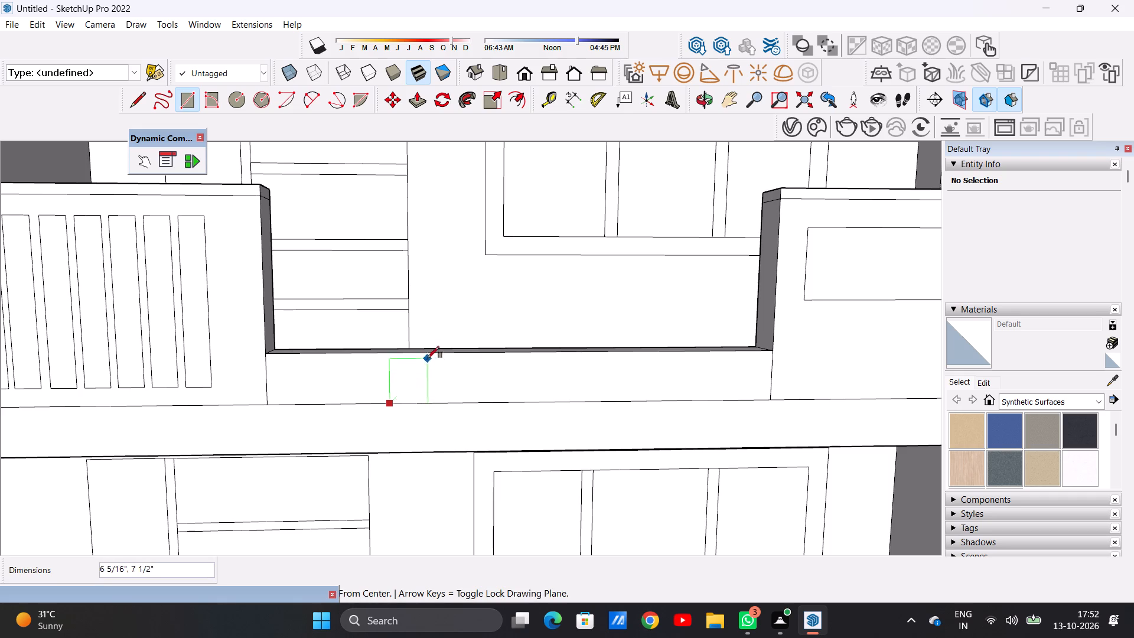
pyautogui.click(426, 353)
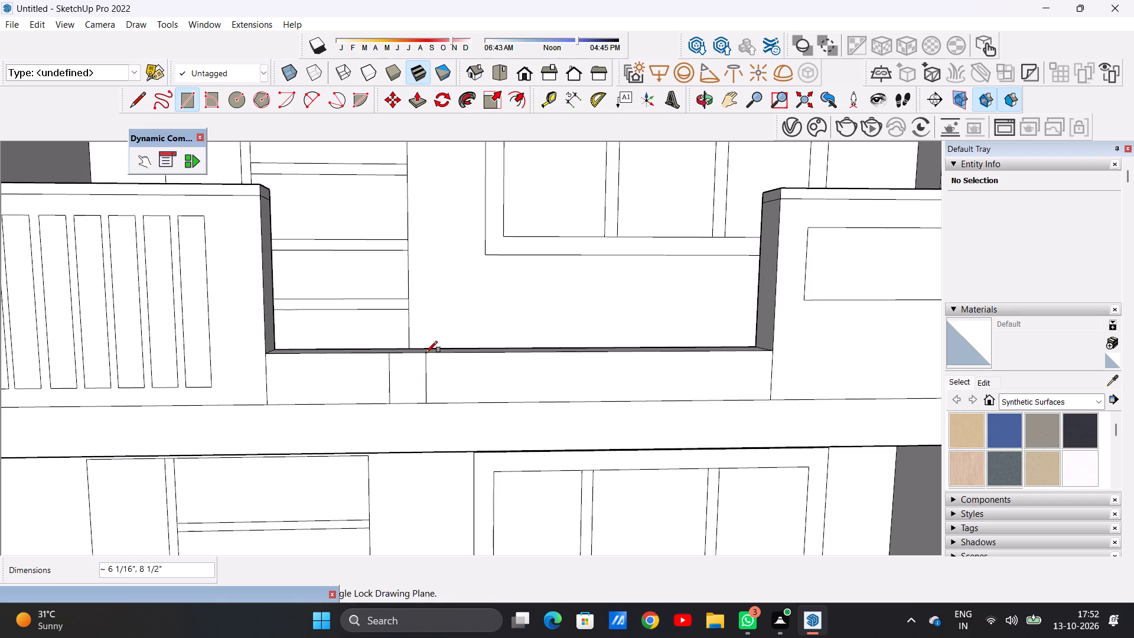
pyautogui.press('space')
# Copy the low parapet's rectangle about 10 1/2" toward the panel side, and copy that one again with a similar gap.
pyautogui.doubleClick(405, 384)
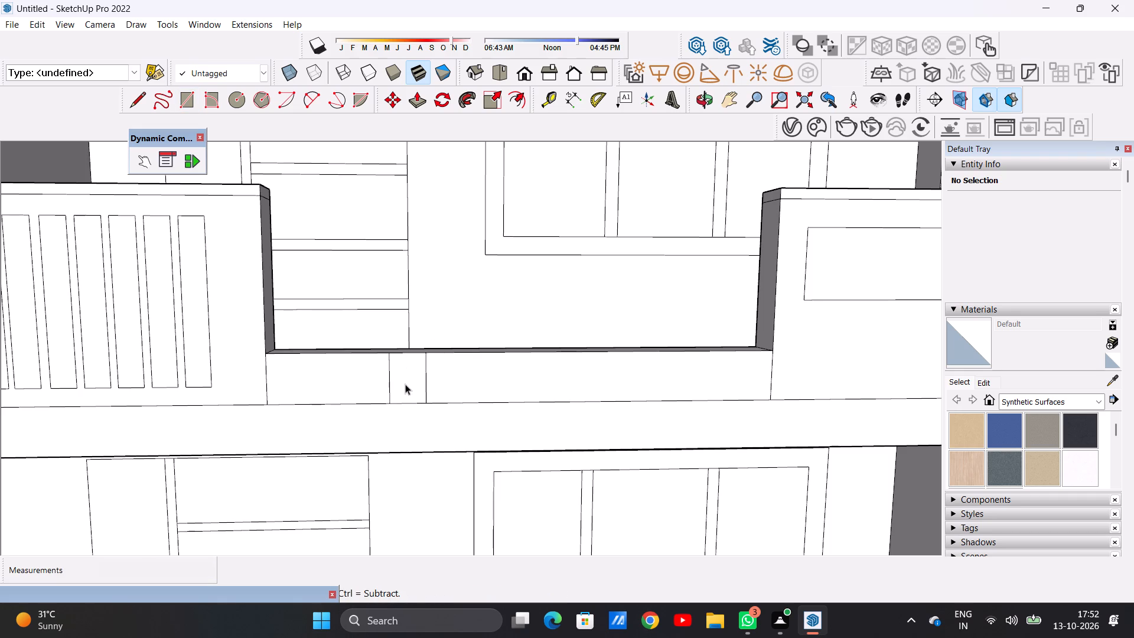
pyautogui.press('m')
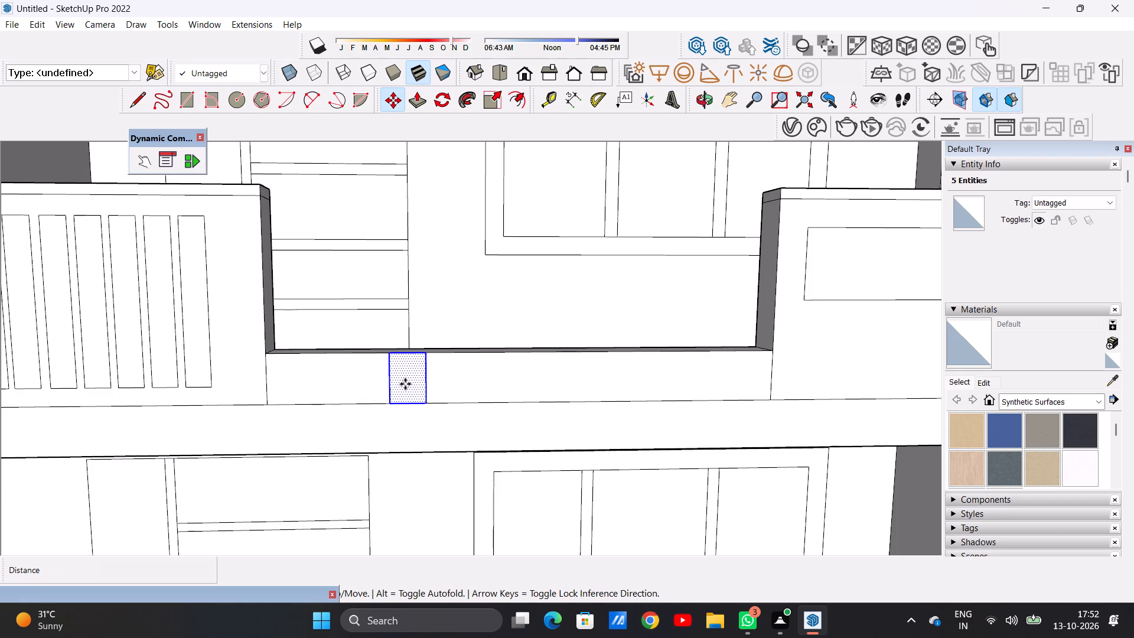
pyautogui.click(429, 405)
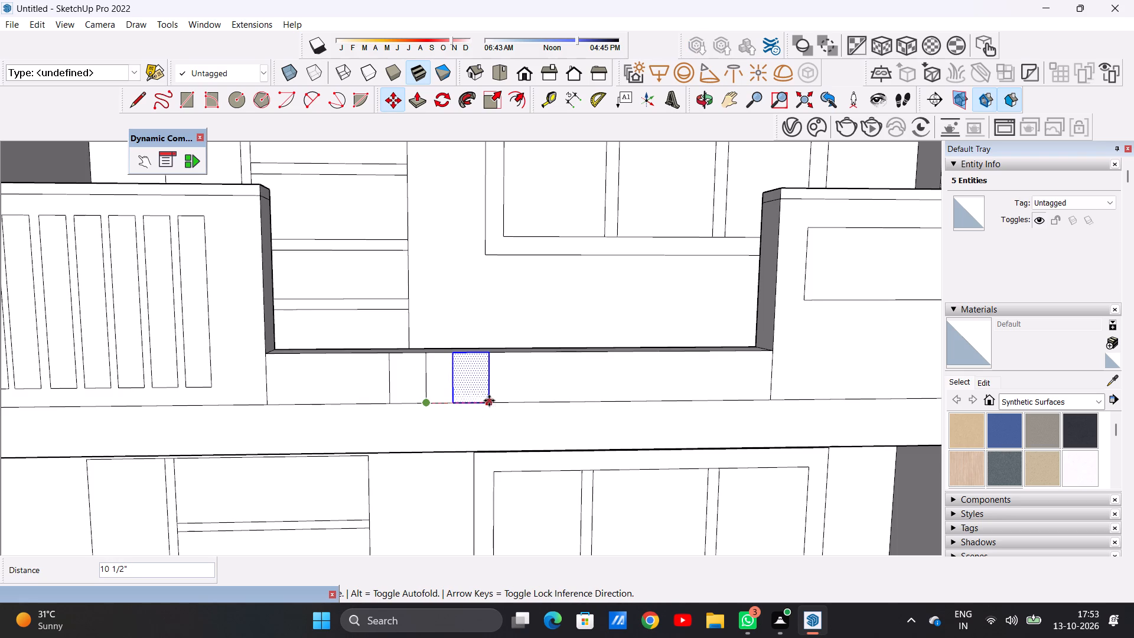
pyautogui.click(489, 401)
pyautogui.click(489, 401)
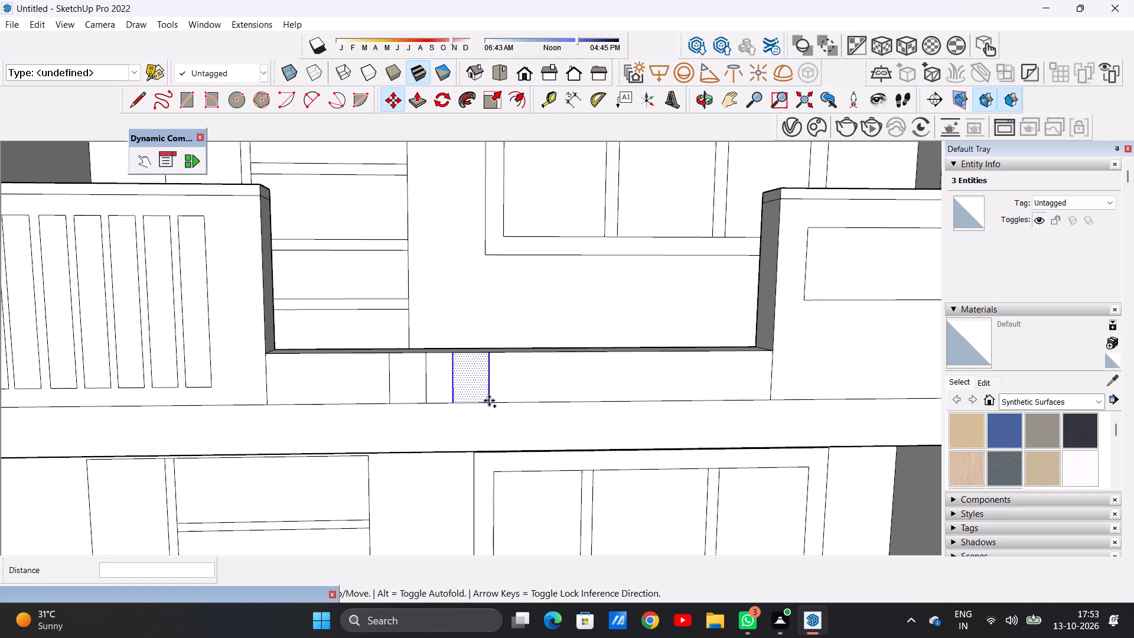
pyautogui.click(551, 406)
pyautogui.press('space')
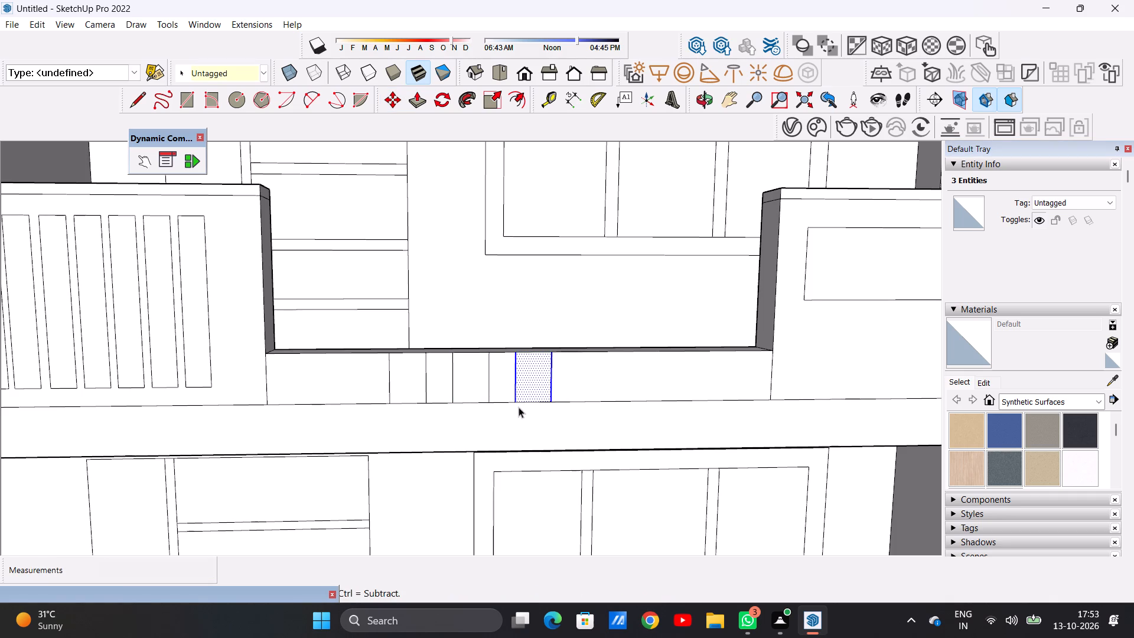
pyautogui.scroll(-16, 532, 392)
pyautogui.click(738, 295)
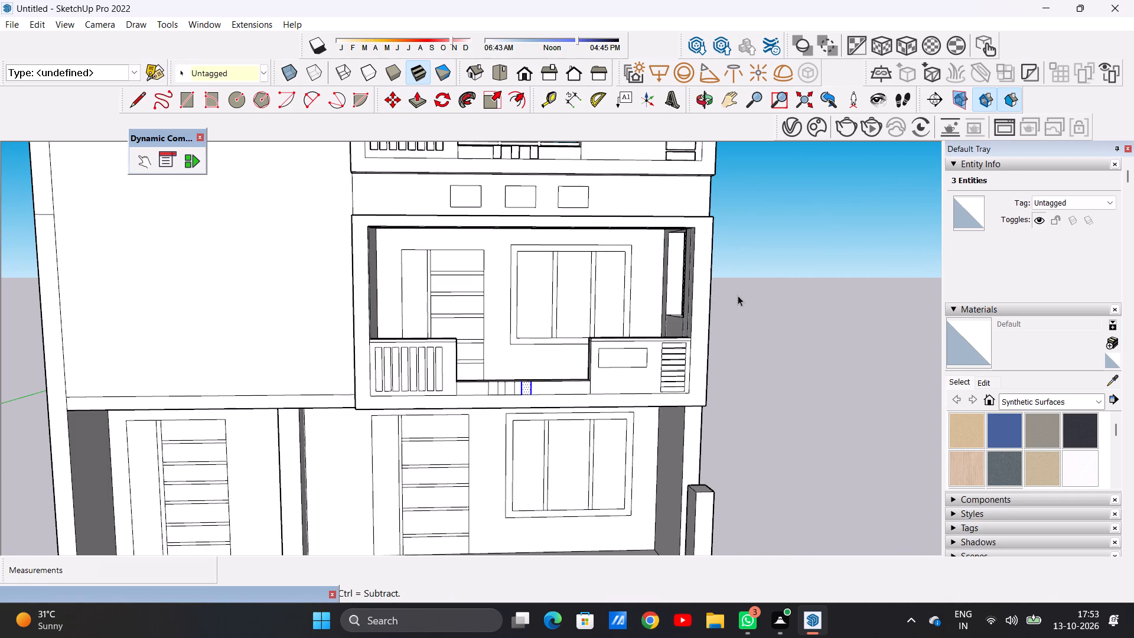
# Draw a rectangle about 2 5/8" by 1 3/8" near the top of the inner end face of the panelled parapet.
pyautogui.moveTo(529, 382); pyautogui.dragTo(490, 486, button='middle')
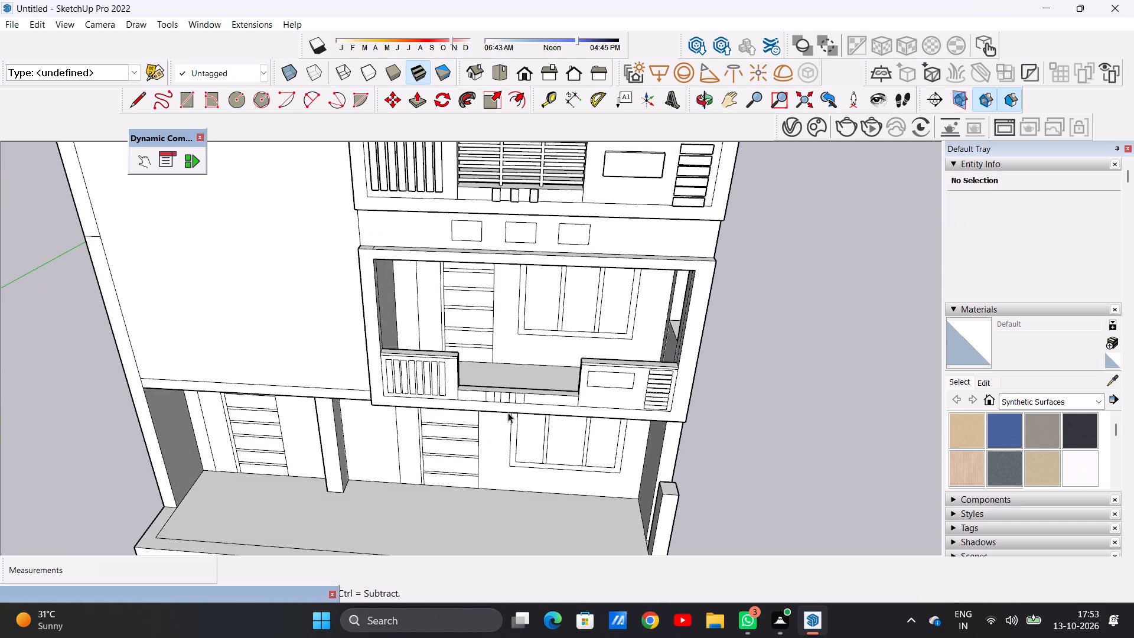
pyautogui.scroll(15, 513, 409)
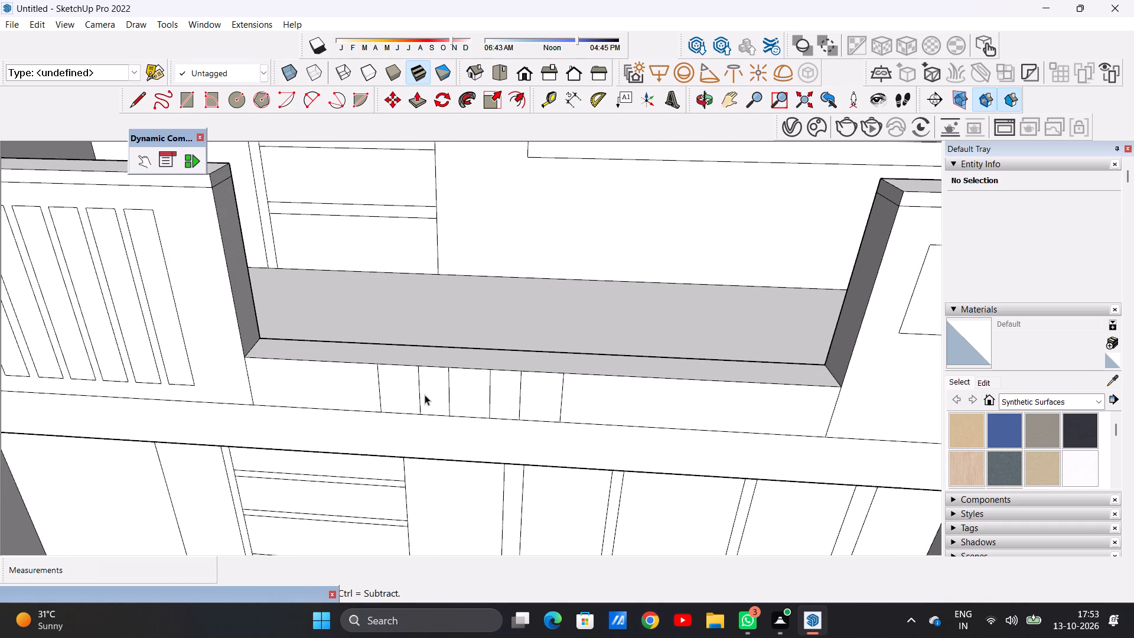
pyautogui.scroll(-3, 561, 375)
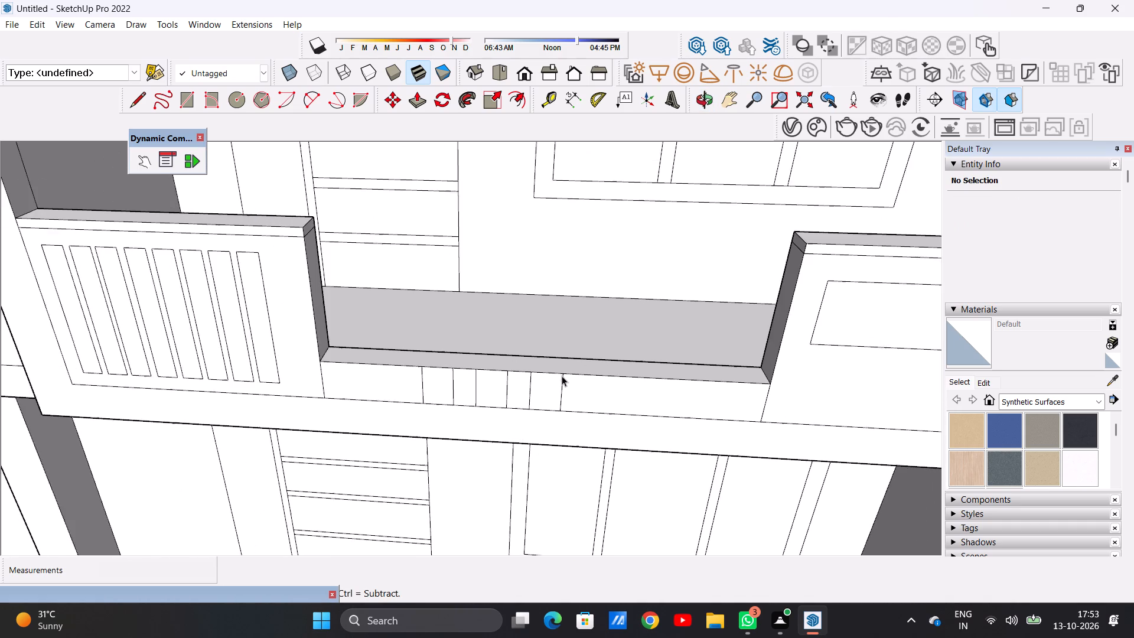
pyautogui.moveTo(562, 378); pyautogui.dragTo(579, 429, button='middle')
pyautogui.scroll(2, 588, 389)
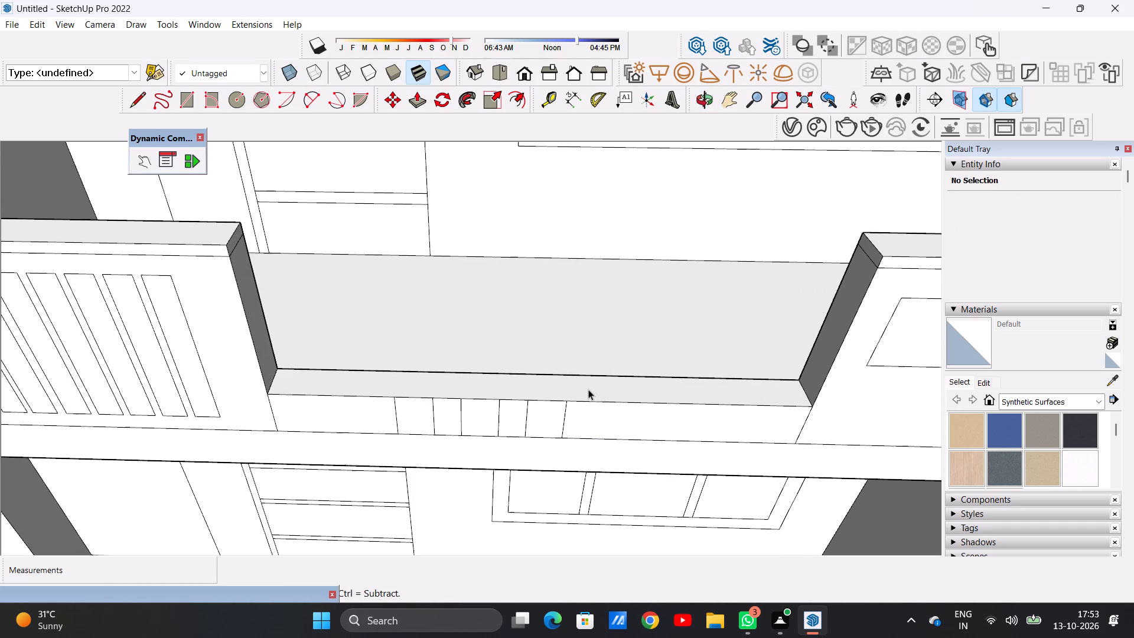
pyautogui.scroll(-3, 594, 389)
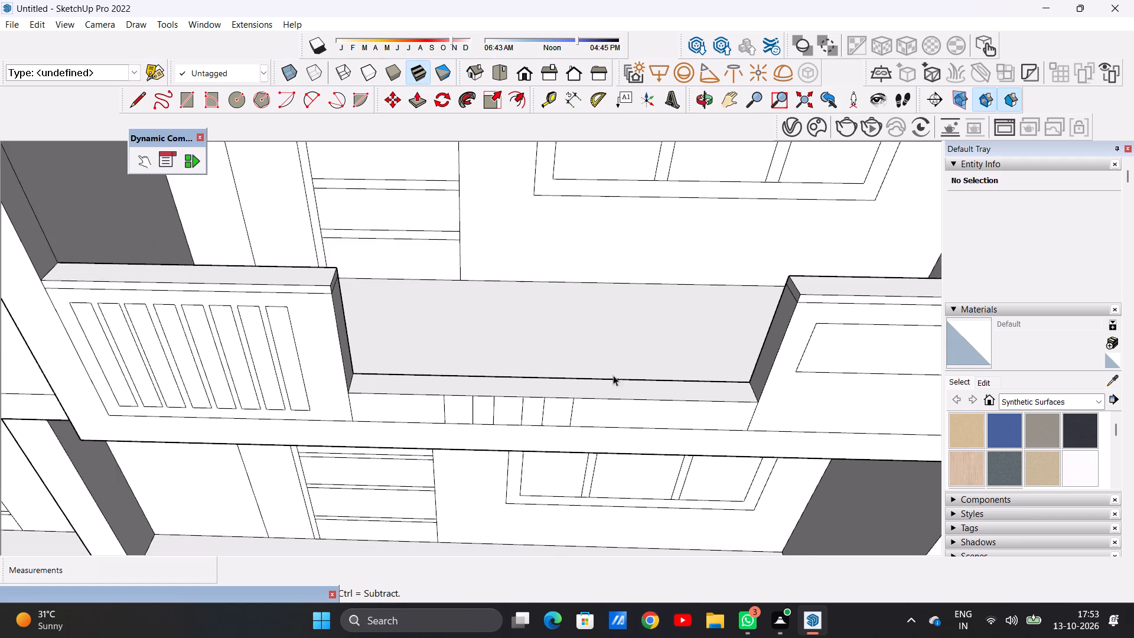
pyautogui.moveTo(785, 324); pyautogui.dragTo(935, 245, button='middle')
pyautogui.scroll(-3, 726, 288)
pyautogui.scroll(3, 734, 245)
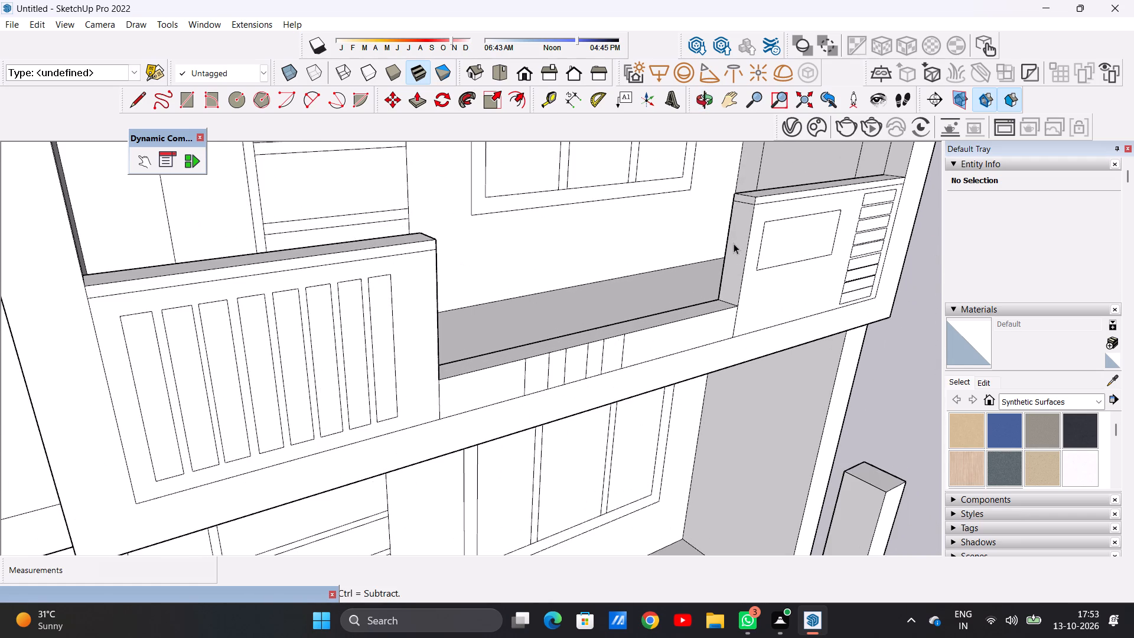
pyautogui.moveTo(738, 239); pyautogui.dragTo(793, 198, button='middle')
pyautogui.scroll(10, 703, 219)
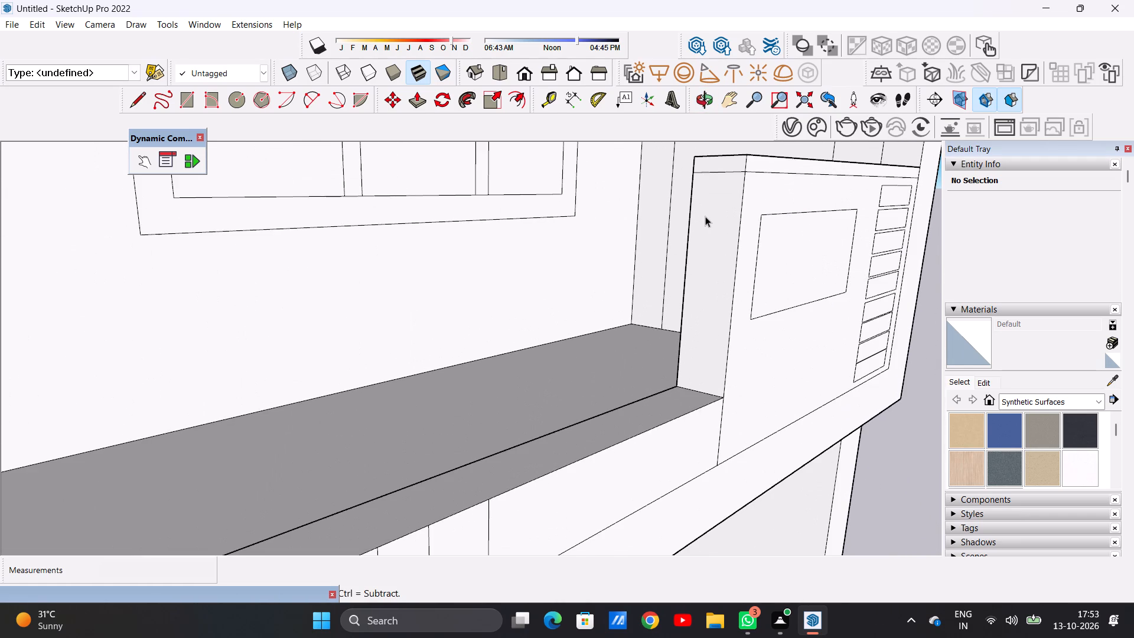
pyautogui.press('r')
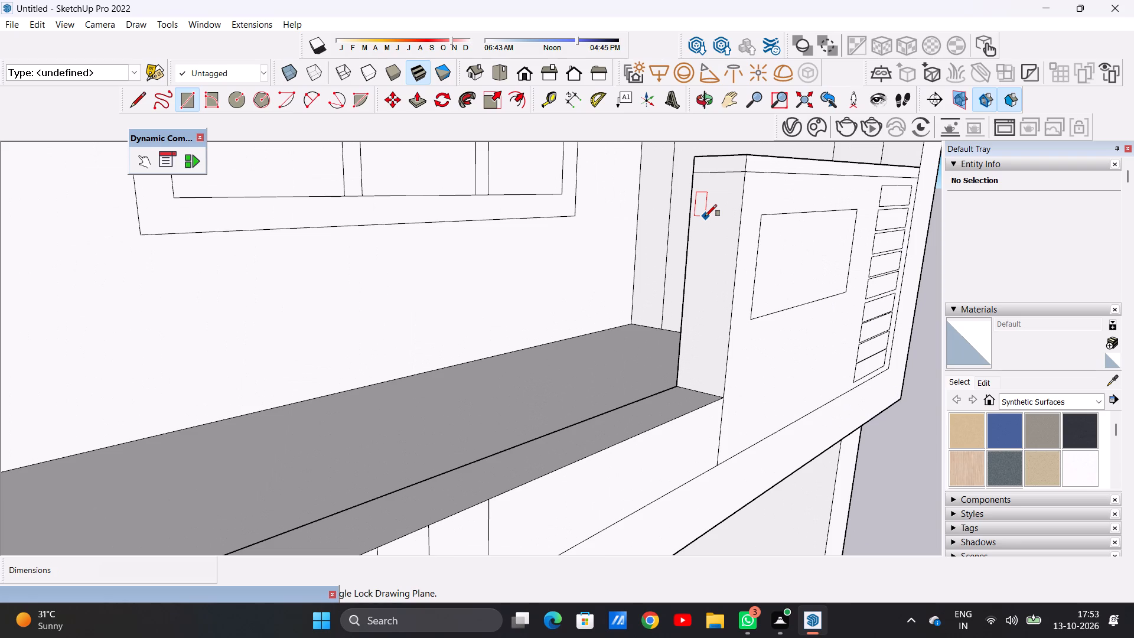
pyautogui.scroll(-4, 712, 223)
pyautogui.scroll(9, 709, 214)
pyautogui.scroll(-1, 709, 211)
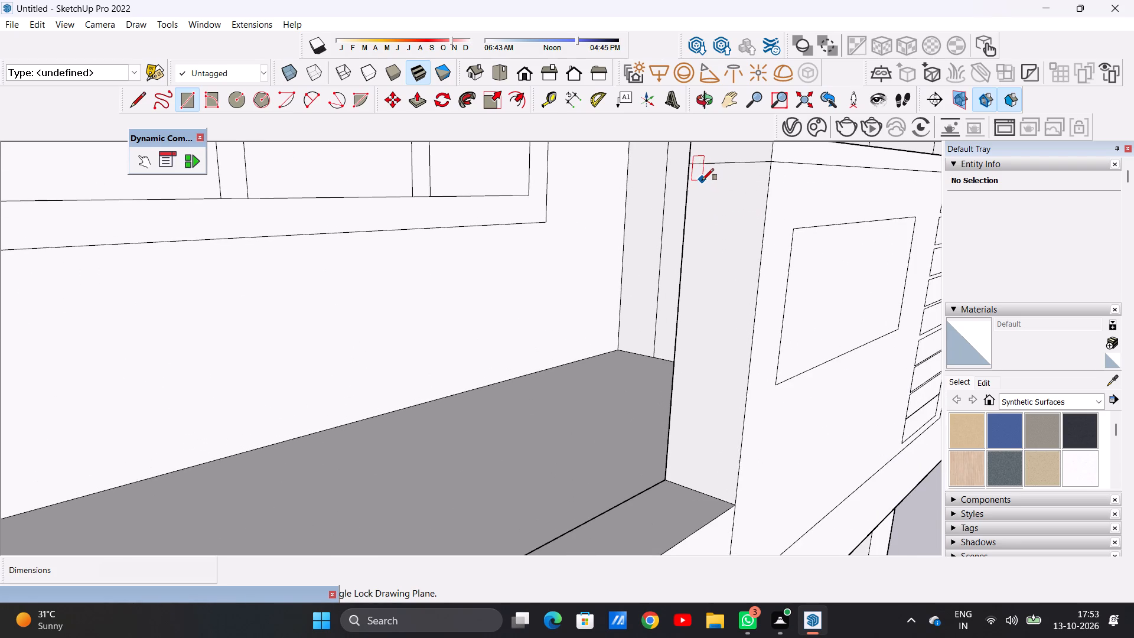
pyautogui.click(702, 180)
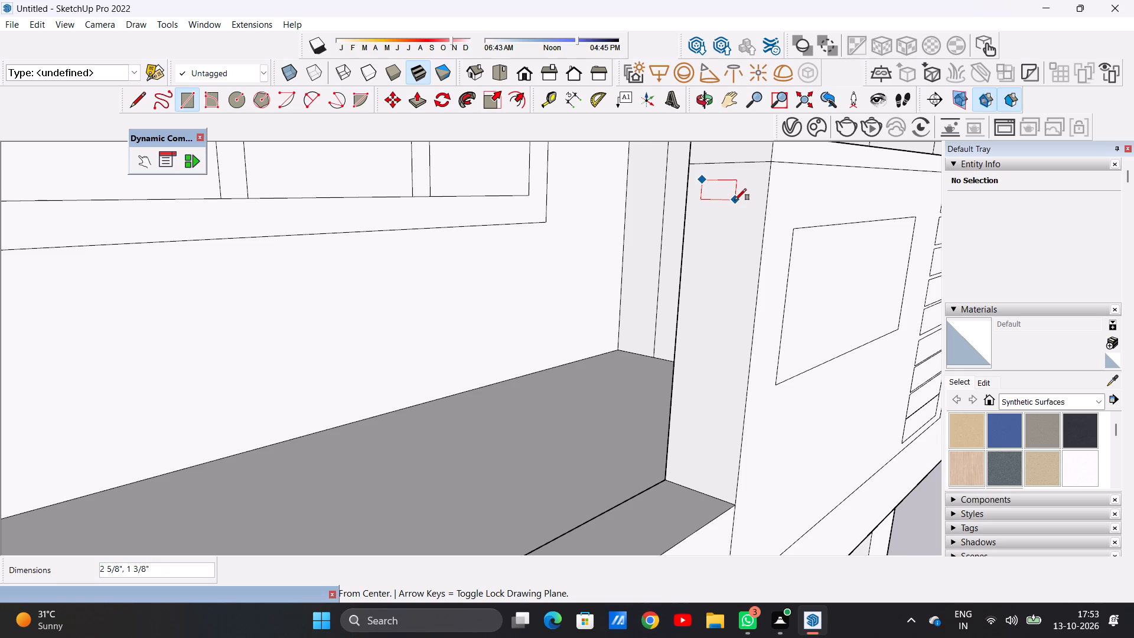
pyautogui.click(735, 200)
pyautogui.press('space')
# Extrude the small rectangle about 7' 1 1/8" across the opening to the slatted parapet as a horizontal rail.
pyautogui.press('p')
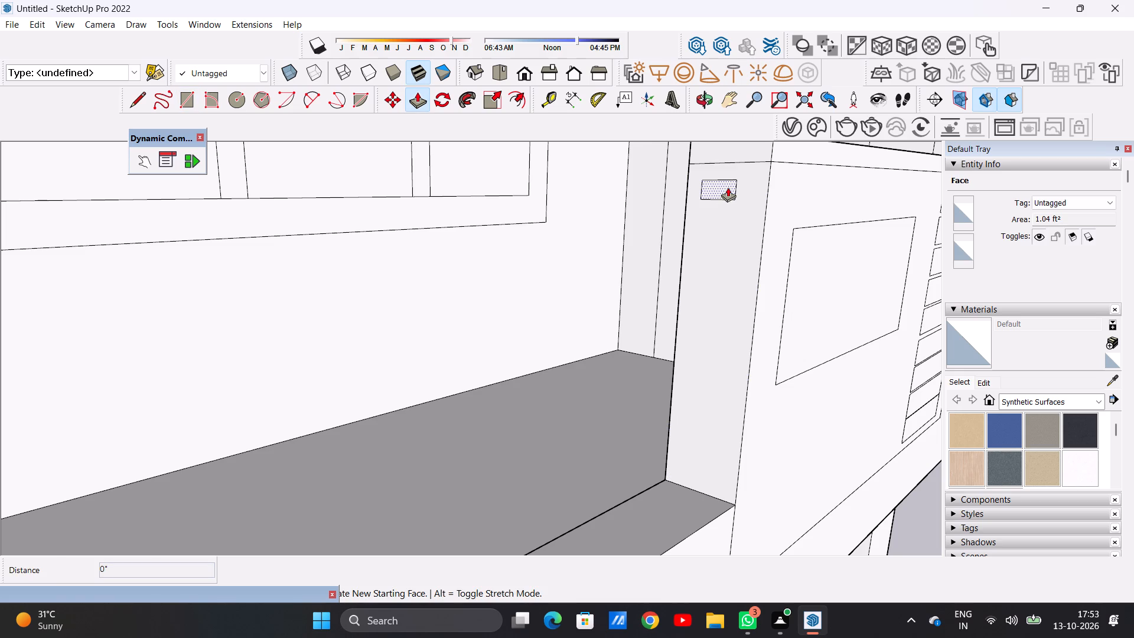
pyautogui.click(728, 187)
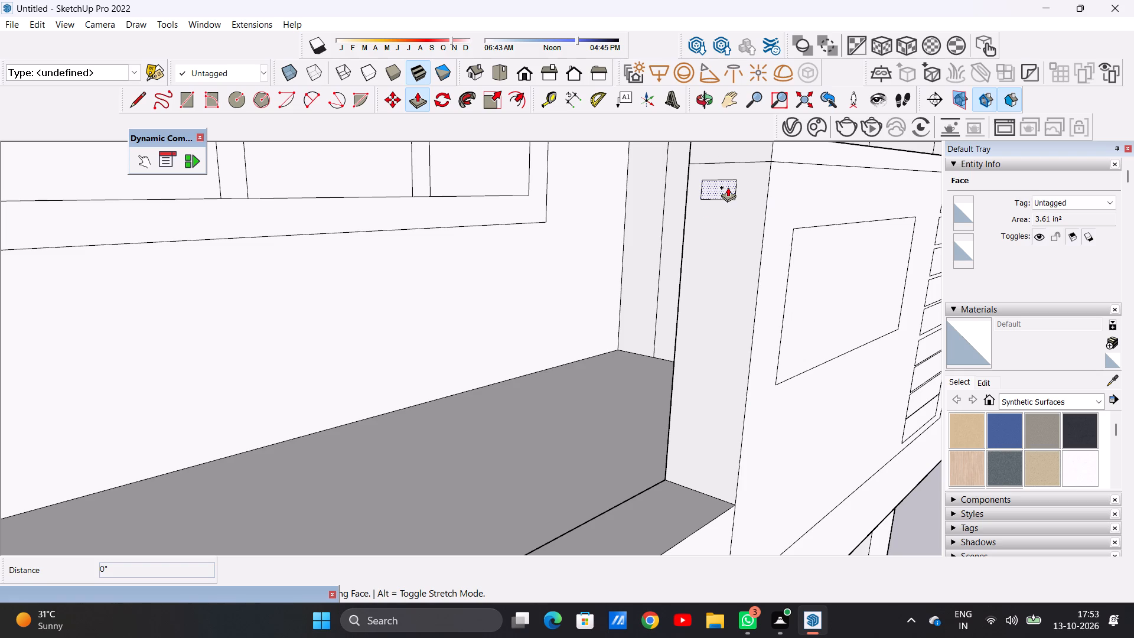
pyautogui.scroll(-11, 520, 233)
pyautogui.moveTo(519, 247); pyautogui.dragTo(298, 217, button='middle')
pyautogui.scroll(8, 345, 222)
pyautogui.scroll(-1, 312, 244)
pyautogui.scroll(2, 312, 244)
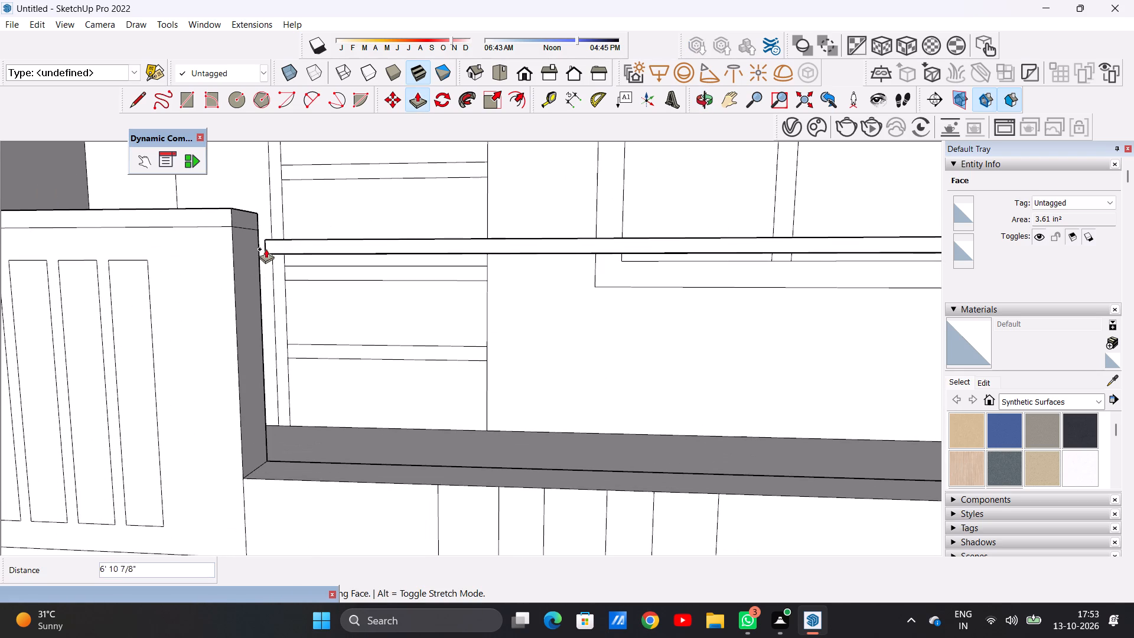
pyautogui.click(240, 234)
pyautogui.press('space')
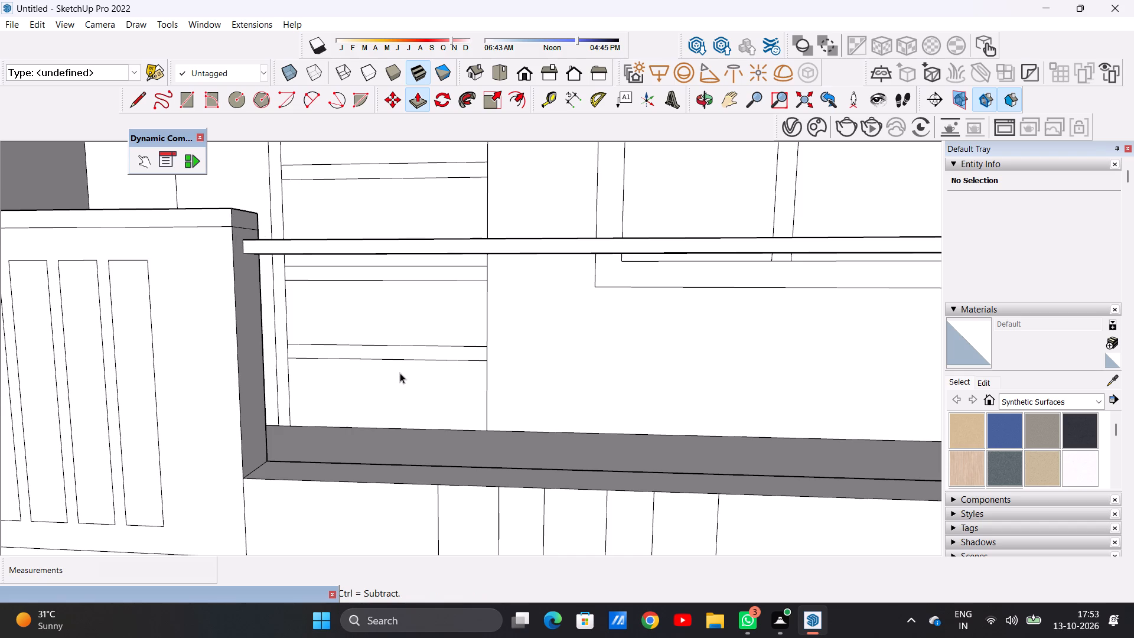
# Draw a circle of about 1" radius on the low parapet's top face, near the slatted side.
pyautogui.scroll(-8, 400, 373)
pyautogui.moveTo(585, 416); pyautogui.dragTo(764, 419, button='middle')
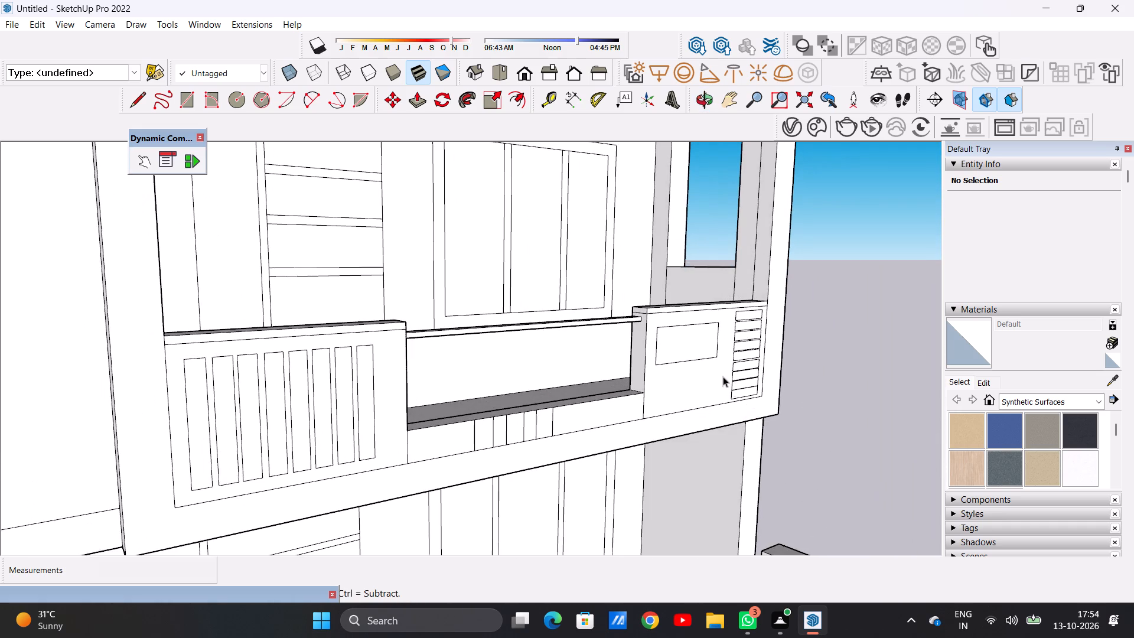
pyautogui.scroll(4, 647, 327)
pyautogui.scroll(-1, 646, 327)
pyautogui.moveTo(646, 382); pyautogui.dragTo(469, 482, button='middle')
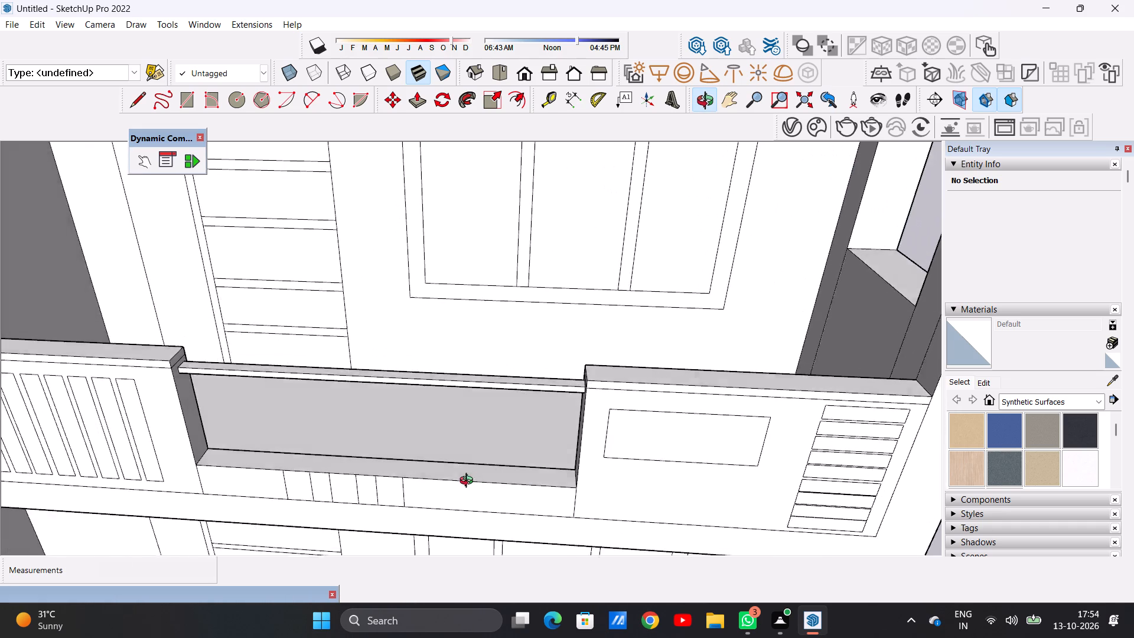
pyautogui.moveTo(469, 482); pyautogui.dragTo(498, 547, button='middle')
pyautogui.scroll(4, 330, 487)
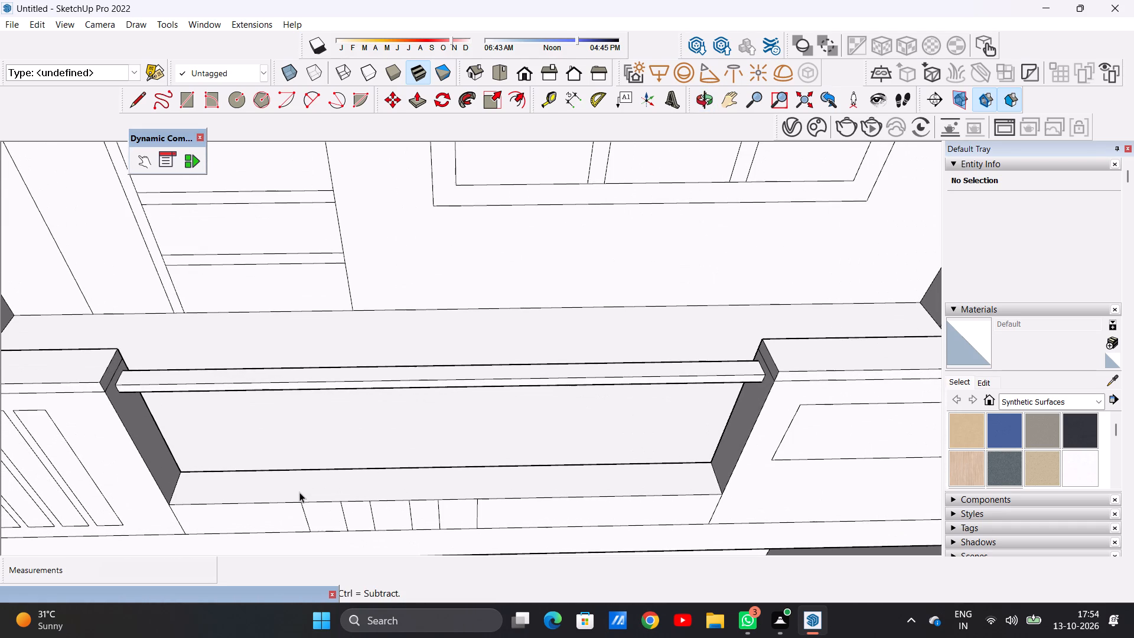
pyautogui.press('c')
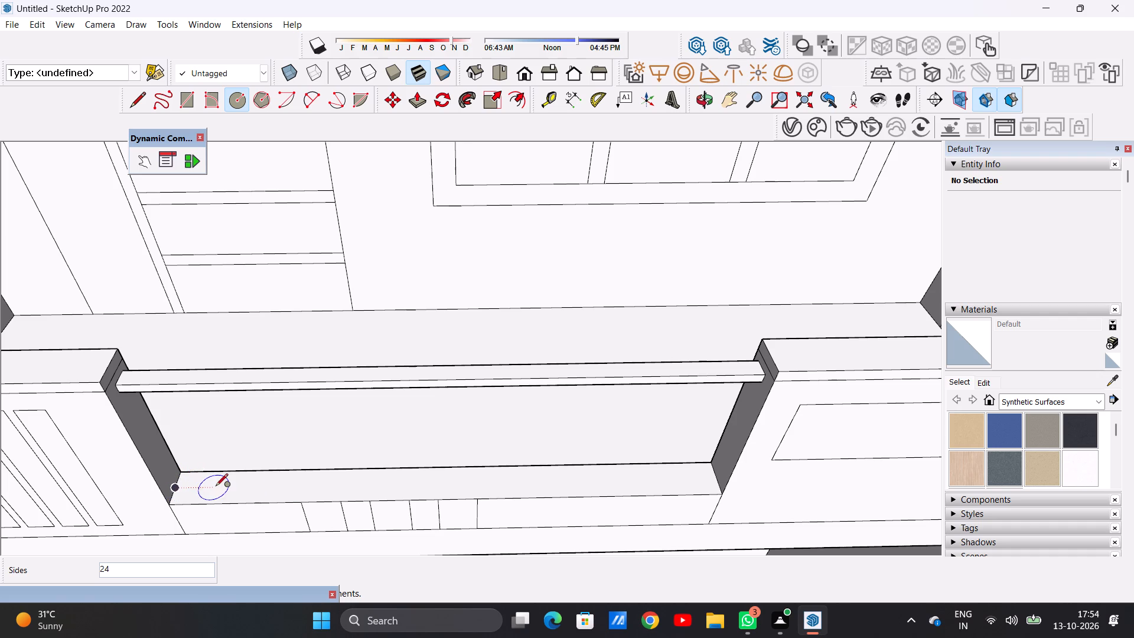
pyautogui.click(348, 483)
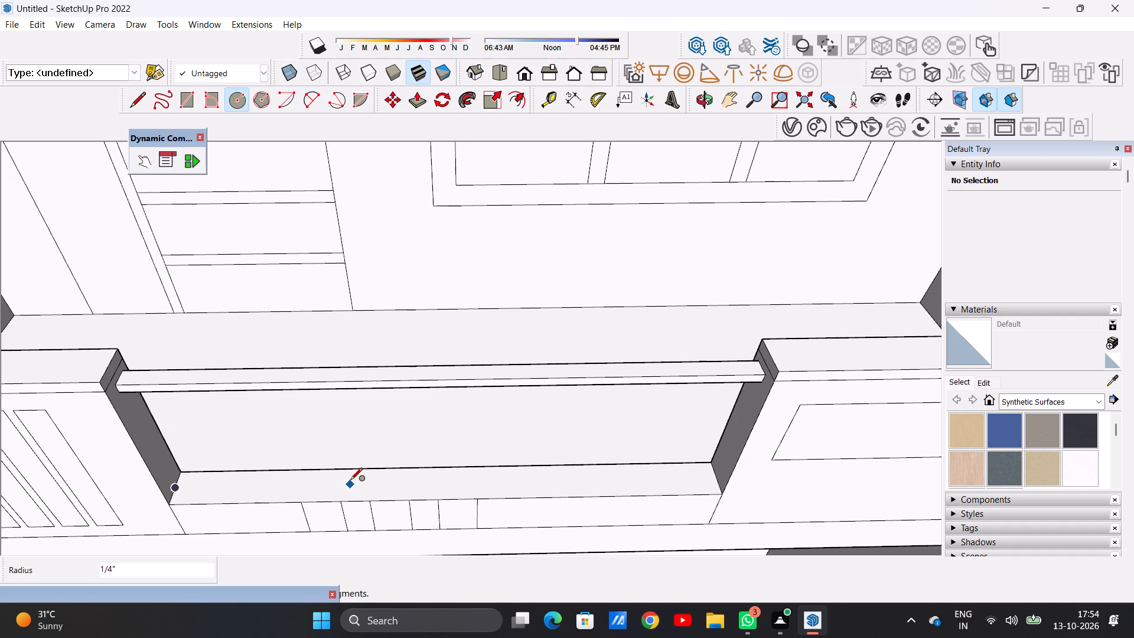
pyautogui.scroll(3, 350, 481)
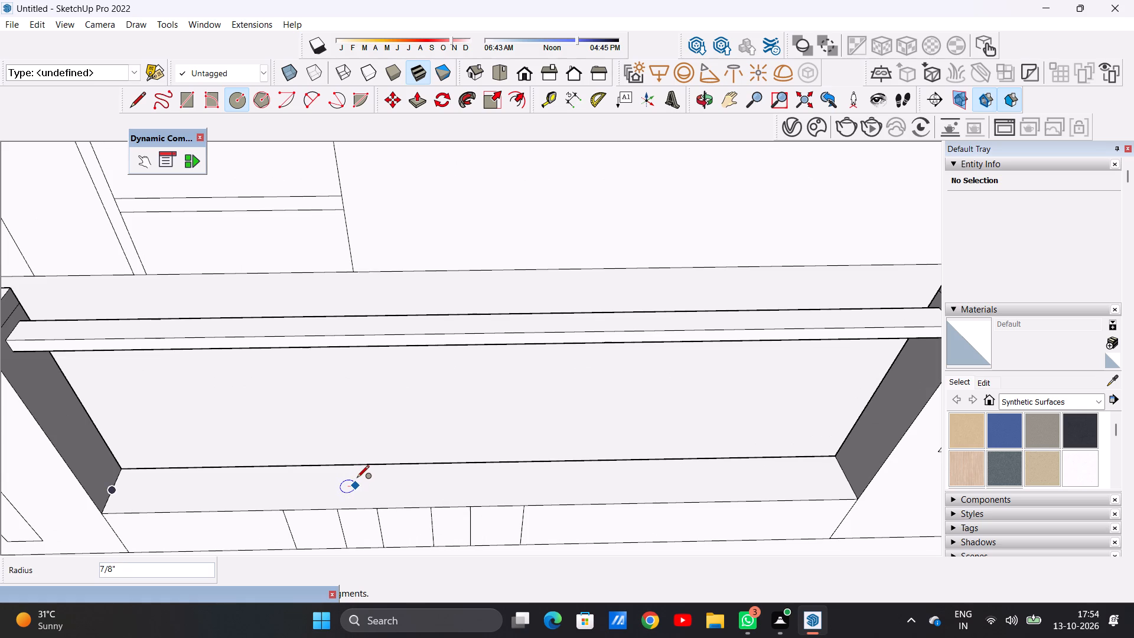
pyautogui.click(357, 479)
pyautogui.press('space')
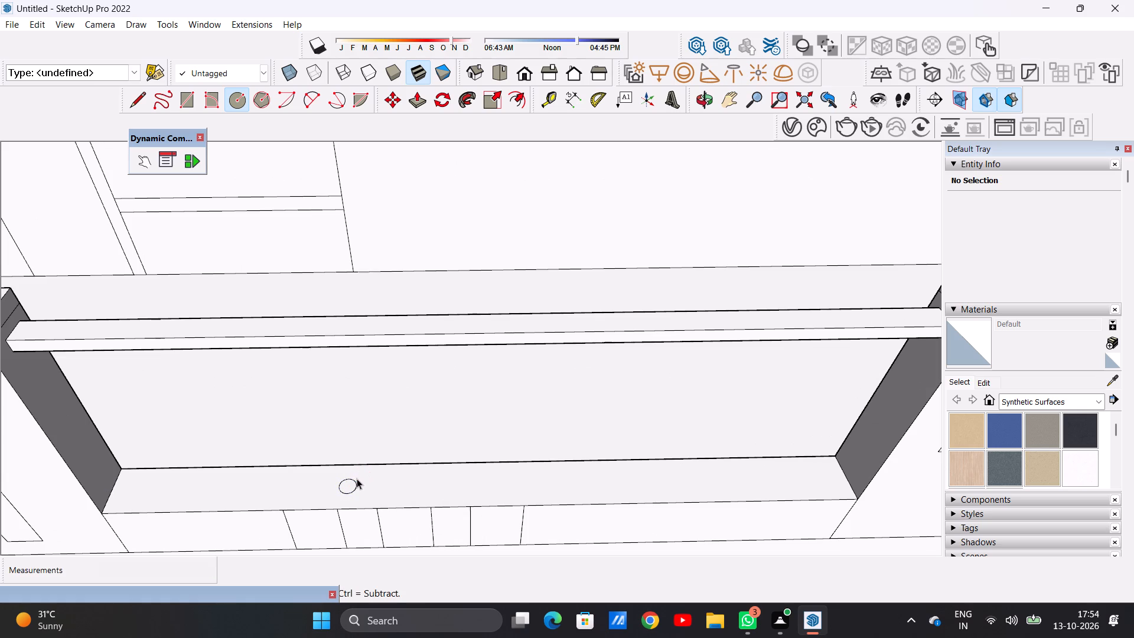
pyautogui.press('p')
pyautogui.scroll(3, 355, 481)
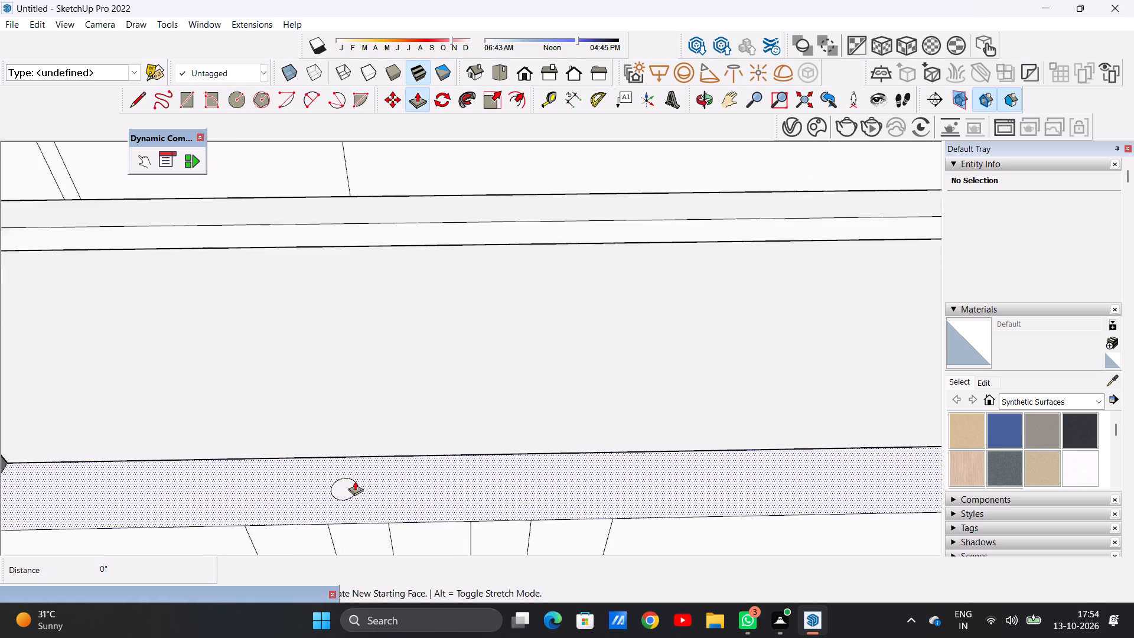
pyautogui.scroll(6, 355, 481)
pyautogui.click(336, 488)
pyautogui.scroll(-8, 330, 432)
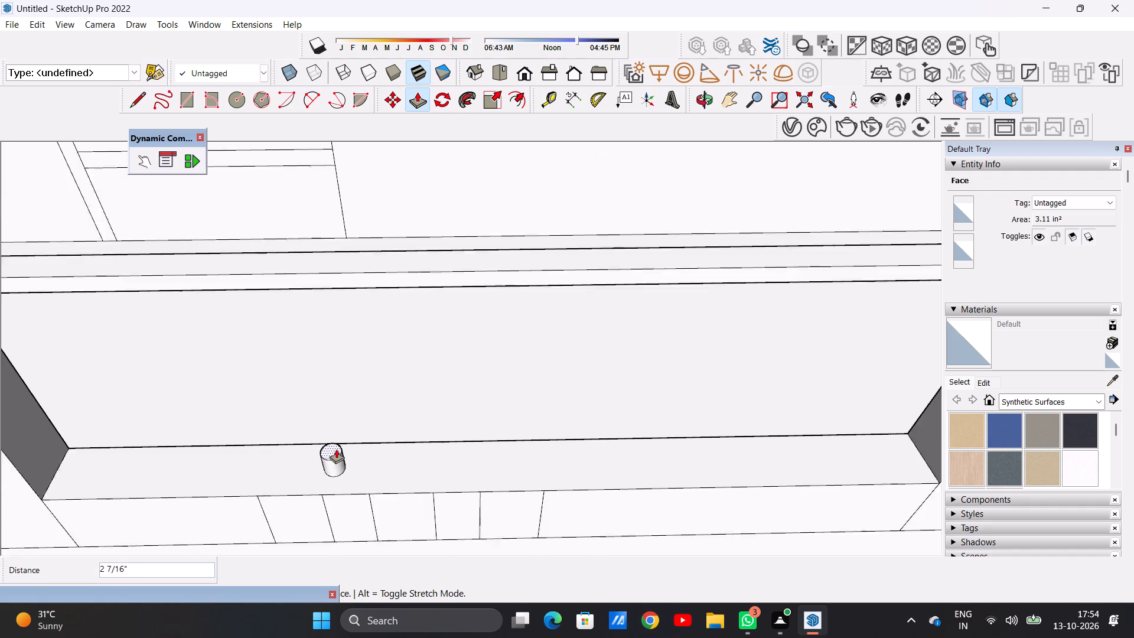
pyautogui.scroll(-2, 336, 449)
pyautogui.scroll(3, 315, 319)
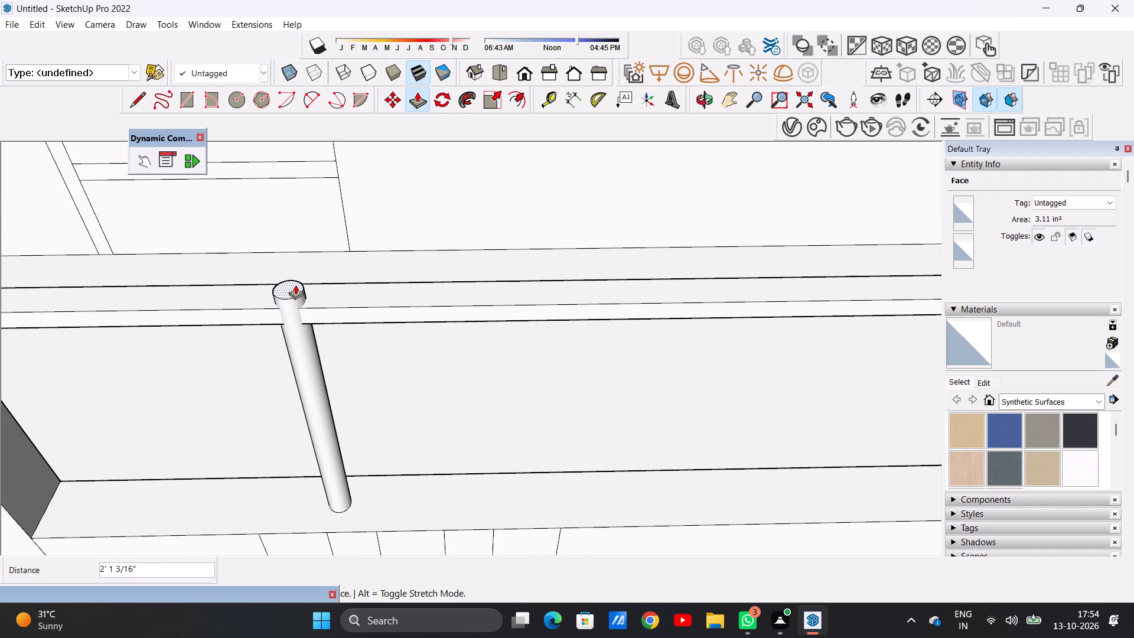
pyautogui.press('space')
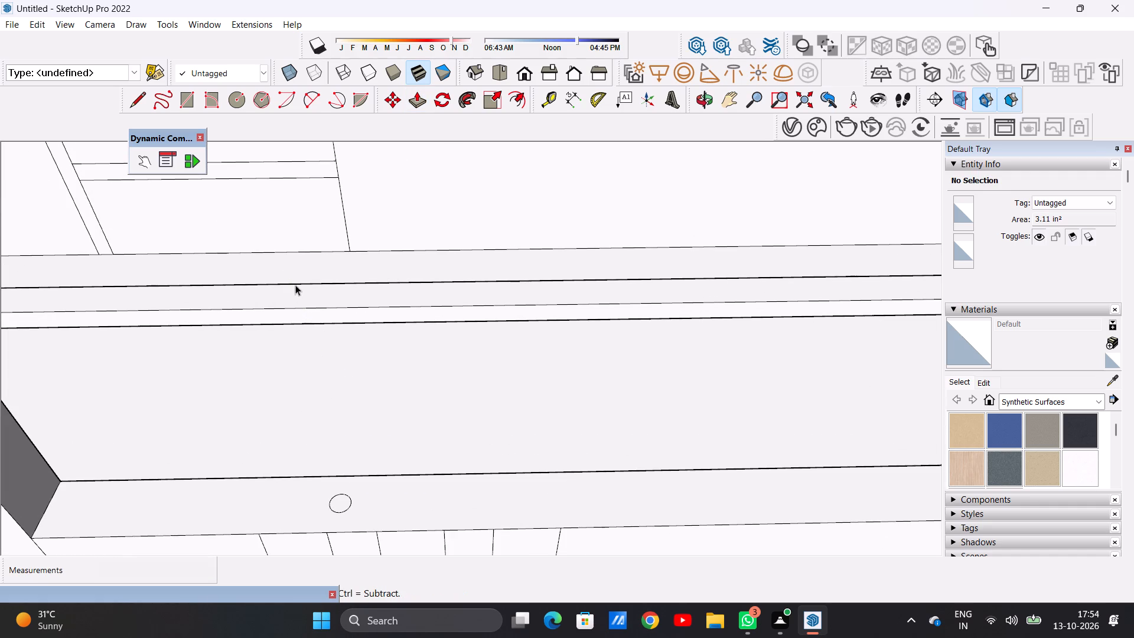
# Move the circle on the low parapet's top face about 7/16" back toward the balcony's inner edge.
pyautogui.scroll(5, 340, 463)
pyautogui.doubleClick(347, 539)
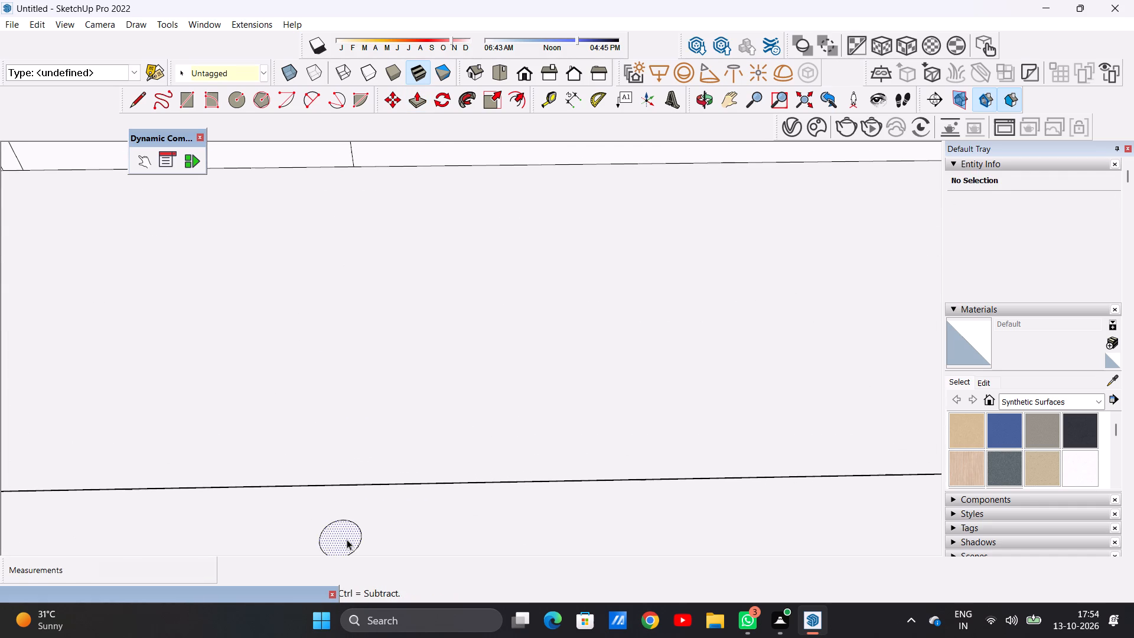
pyautogui.press('m')
pyautogui.scroll(-2, 387, 636)
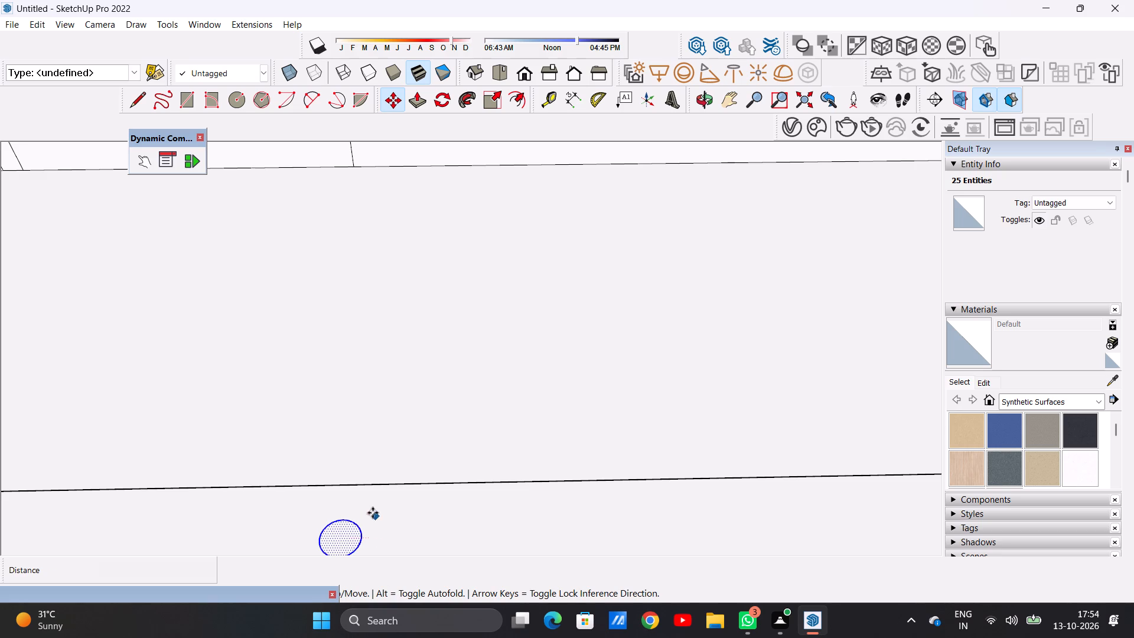
pyautogui.scroll(-3, 351, 533)
pyautogui.scroll(16, 346, 561)
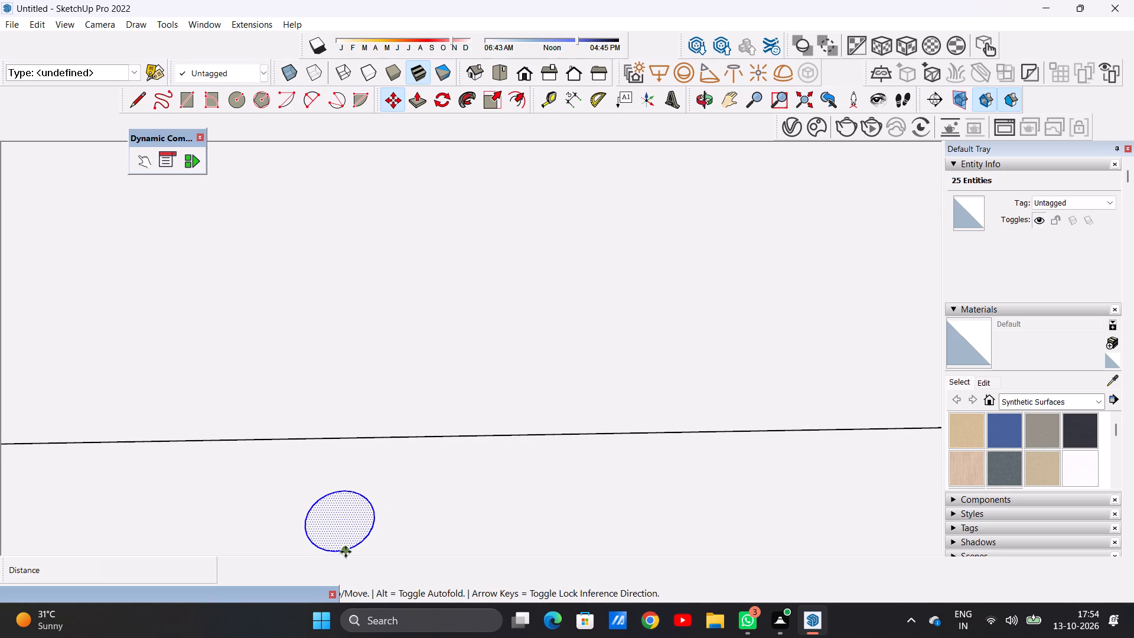
pyautogui.click(346, 552)
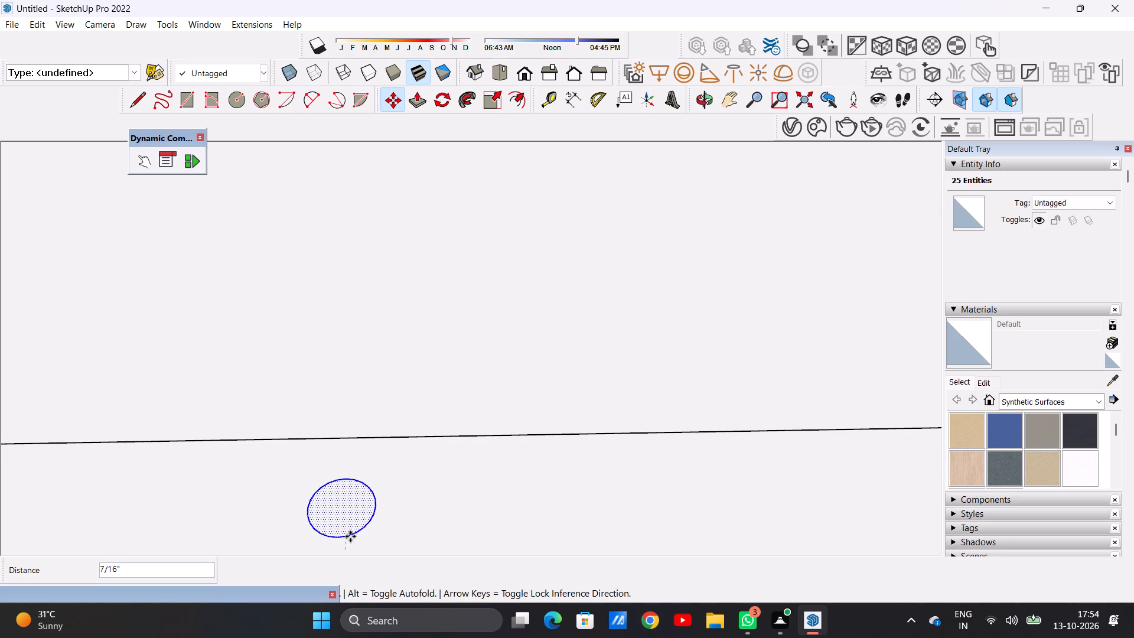
pyautogui.click(350, 537)
pyautogui.press('space')
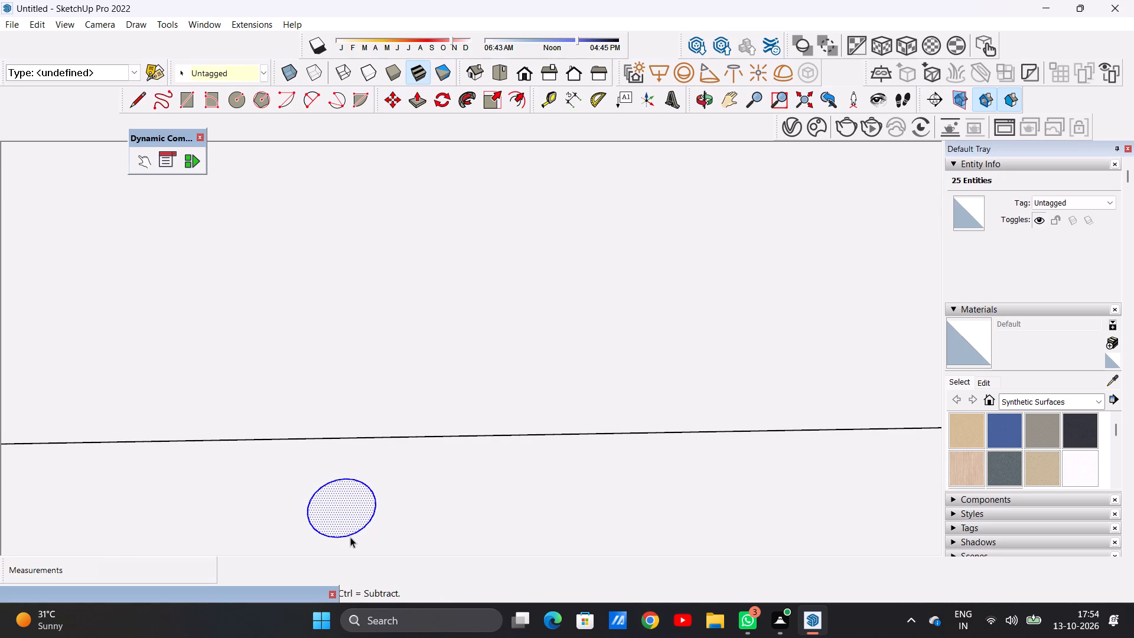
pyautogui.scroll(-20, 353, 533)
pyautogui.scroll(-2, 353, 533)
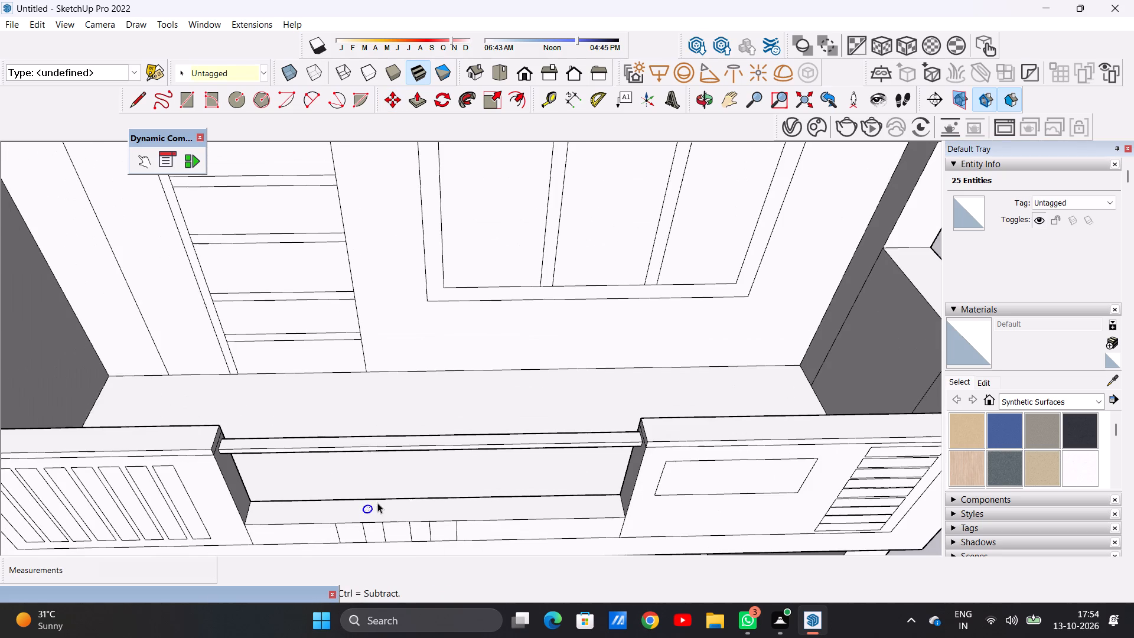
pyautogui.scroll(-12, 685, 381)
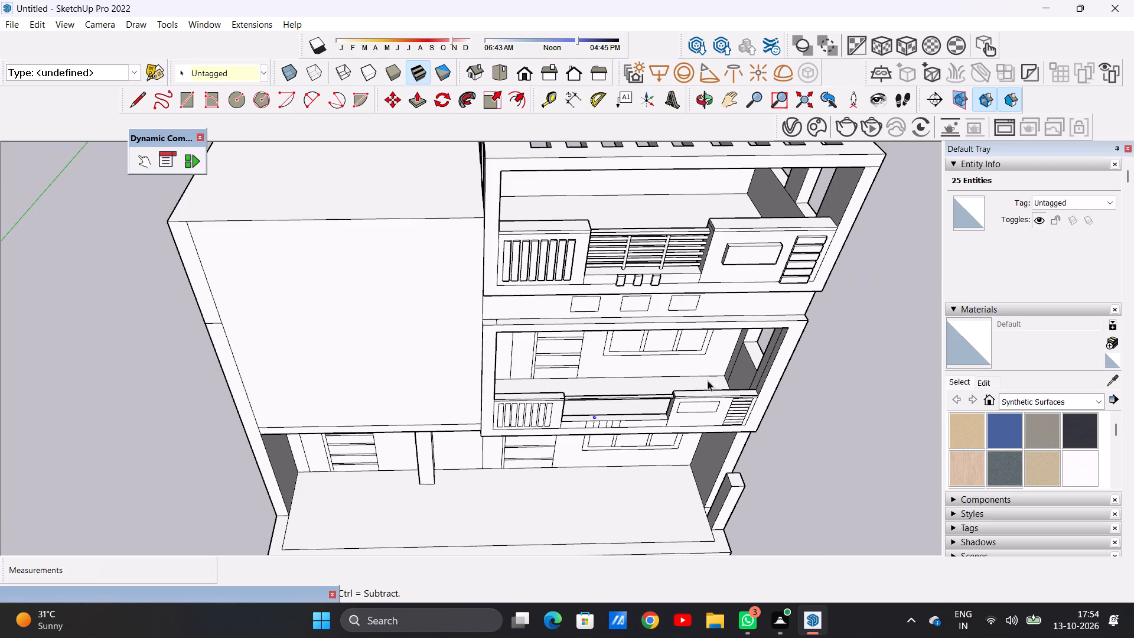
pyautogui.click(856, 448)
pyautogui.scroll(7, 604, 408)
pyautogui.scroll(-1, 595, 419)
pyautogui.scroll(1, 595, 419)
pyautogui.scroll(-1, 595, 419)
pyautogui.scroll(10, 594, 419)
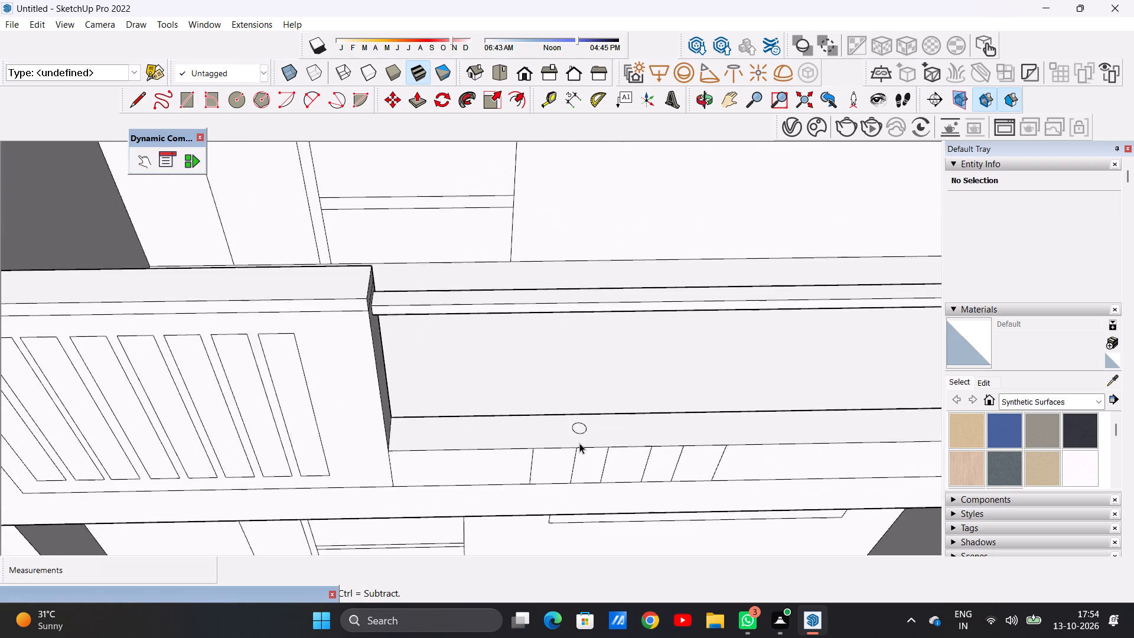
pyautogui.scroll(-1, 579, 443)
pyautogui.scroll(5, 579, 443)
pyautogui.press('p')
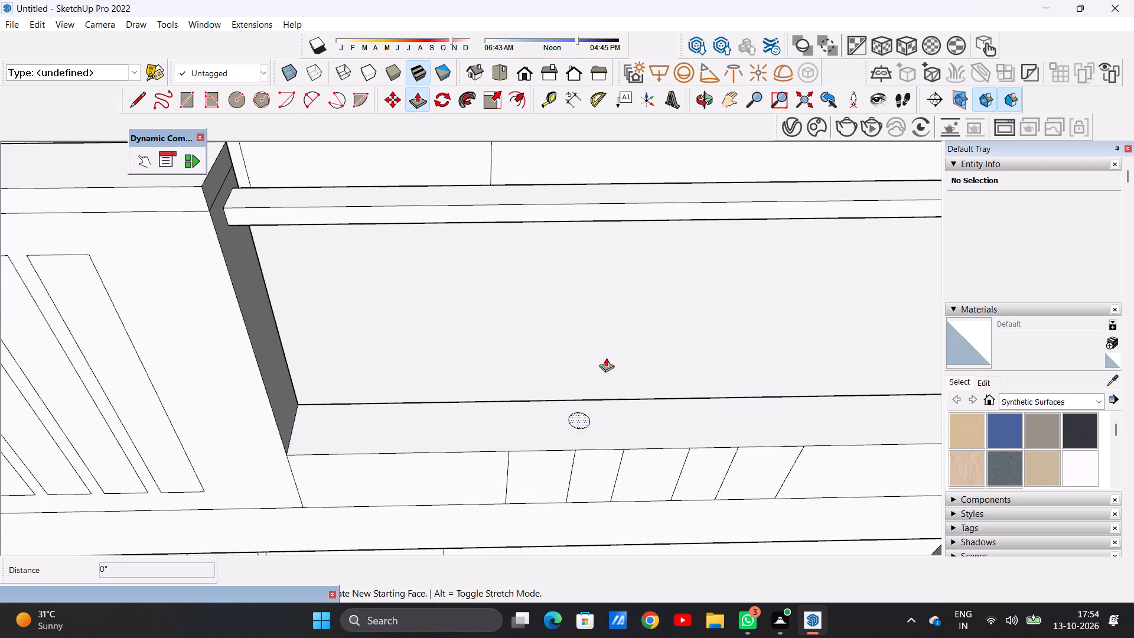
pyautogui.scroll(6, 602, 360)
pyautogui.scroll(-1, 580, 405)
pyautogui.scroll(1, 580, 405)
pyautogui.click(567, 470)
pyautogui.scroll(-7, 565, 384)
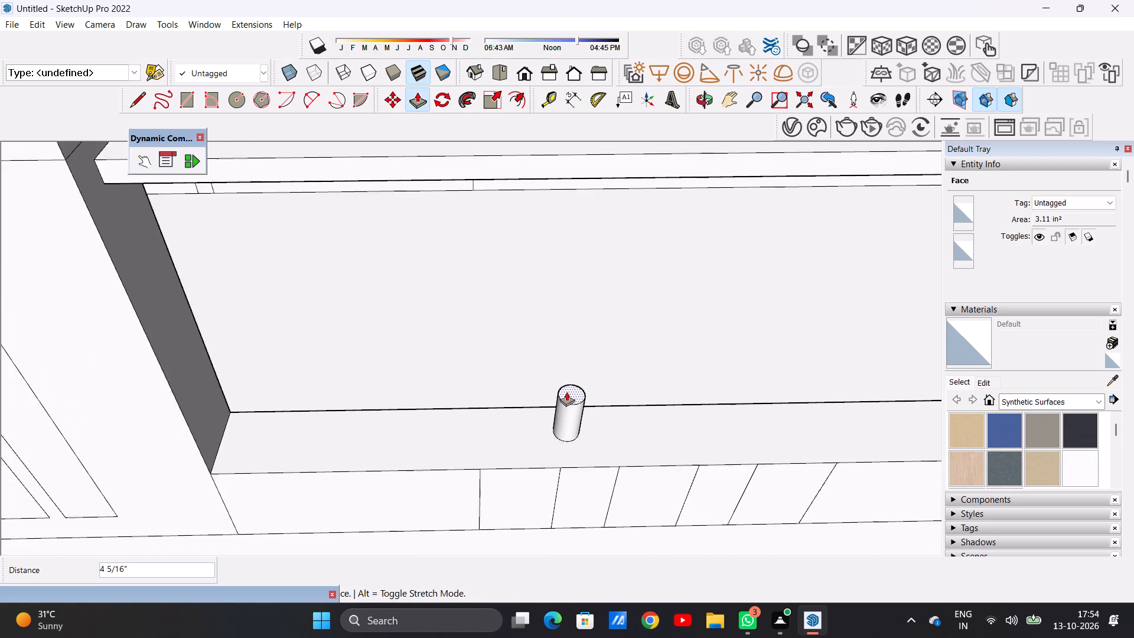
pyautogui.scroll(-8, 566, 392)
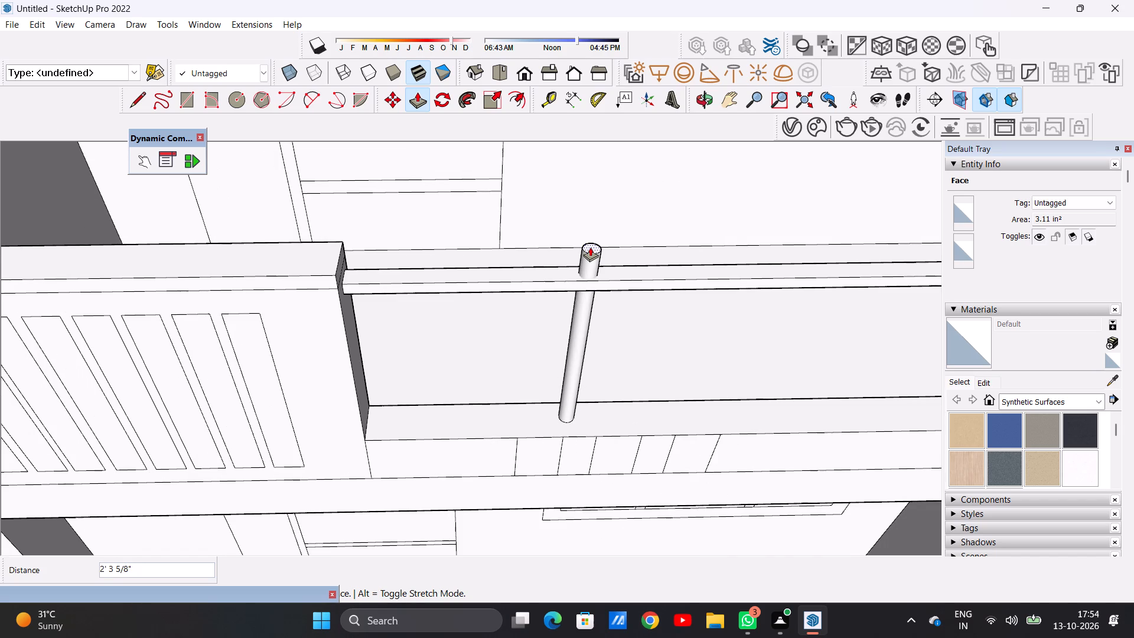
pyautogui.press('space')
# Copy the circle about 2' 7" along the low parapet's top face toward the panelled parapet.
pyautogui.scroll(-5, 498, 356)
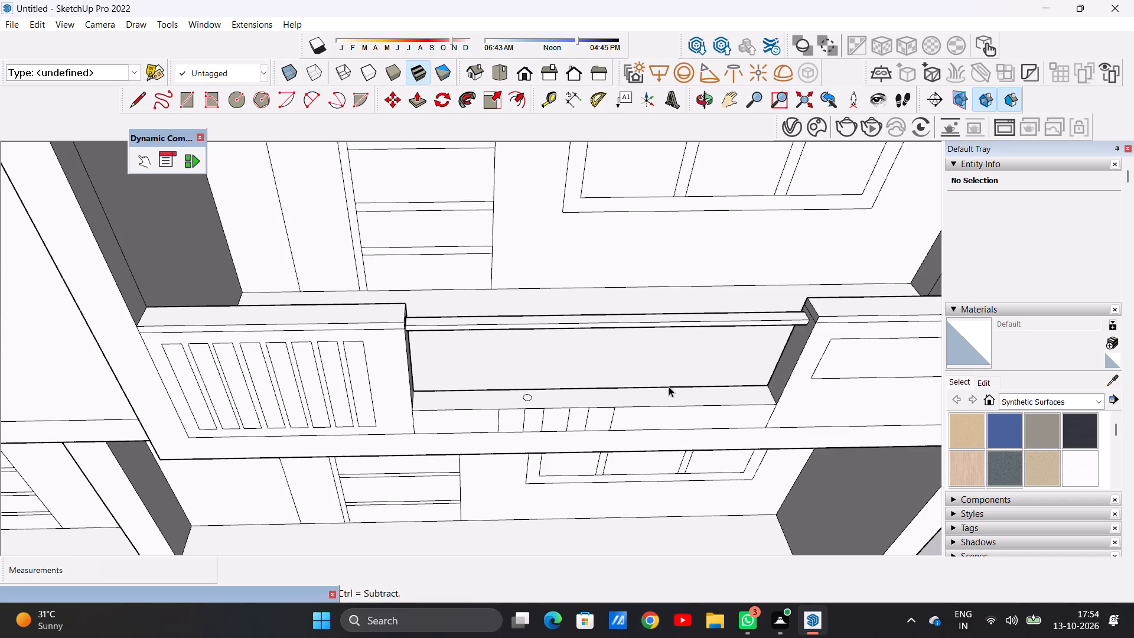
pyautogui.scroll(-1, 669, 386)
pyautogui.moveTo(669, 386); pyautogui.dragTo(667, 431, button='middle')
pyautogui.scroll(5, 691, 430)
pyautogui.scroll(2, 496, 424)
pyautogui.scroll(-1, 492, 420)
pyautogui.scroll(3, 488, 419)
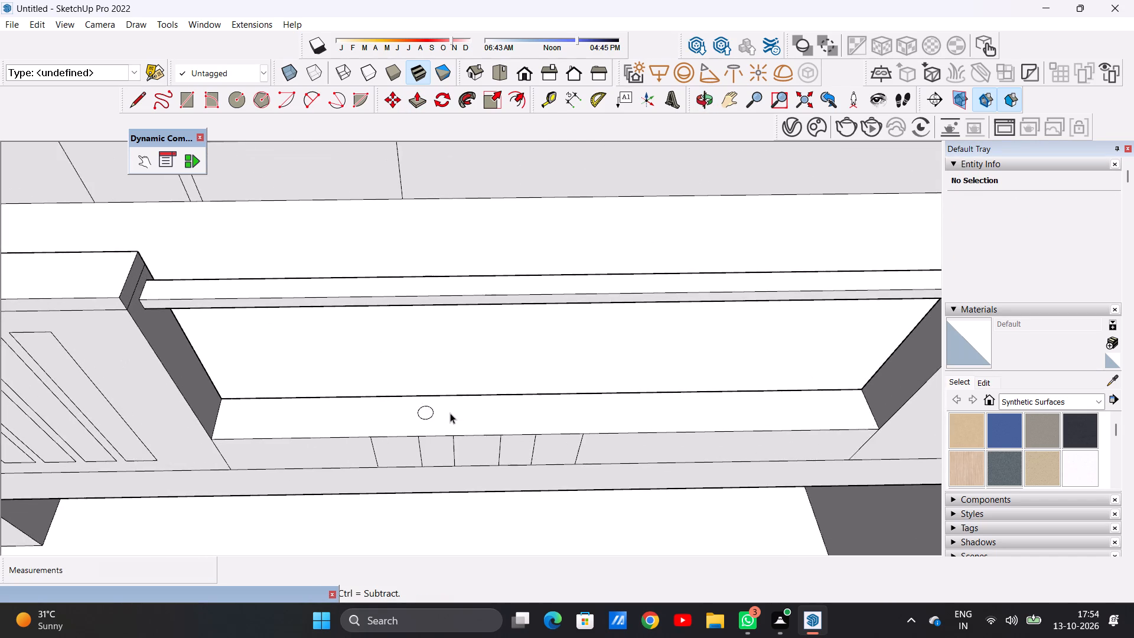
pyautogui.scroll(2, 450, 413)
pyautogui.scroll(-1, 449, 414)
pyautogui.scroll(2, 448, 414)
pyautogui.click(405, 411)
pyautogui.click(405, 411)
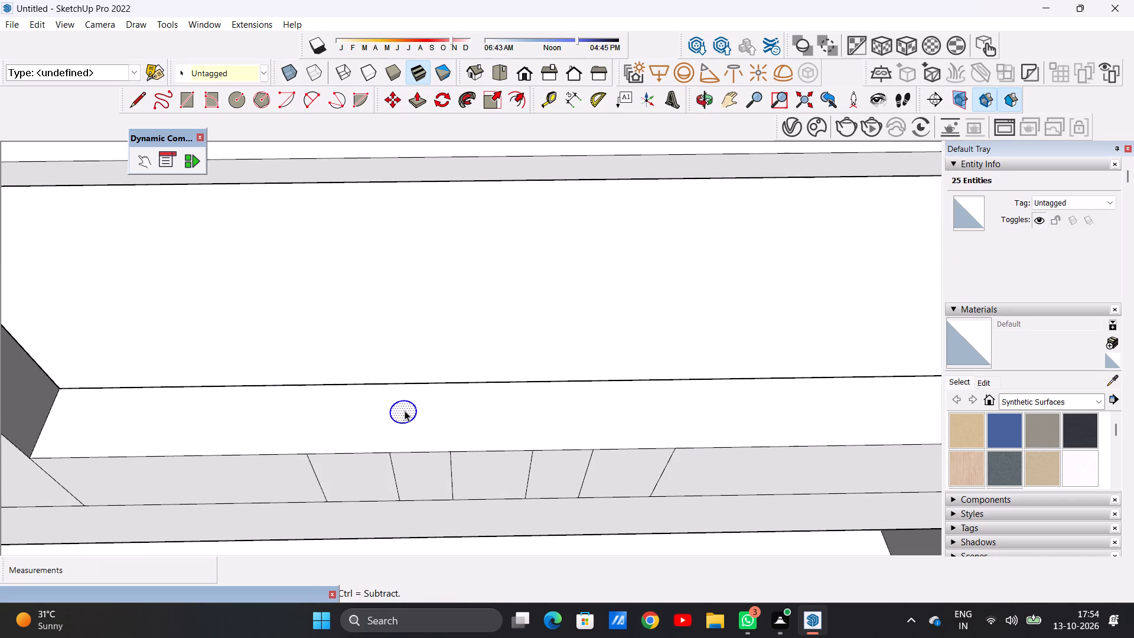
pyautogui.press('m')
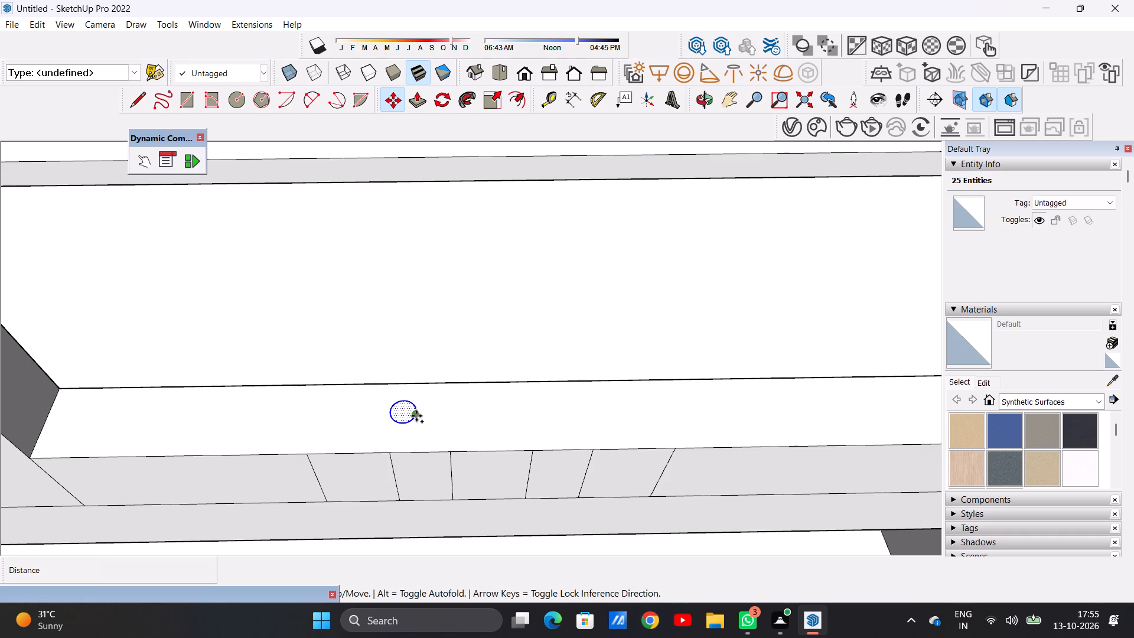
pyautogui.click(416, 415)
pyautogui.scroll(-6, 470, 445)
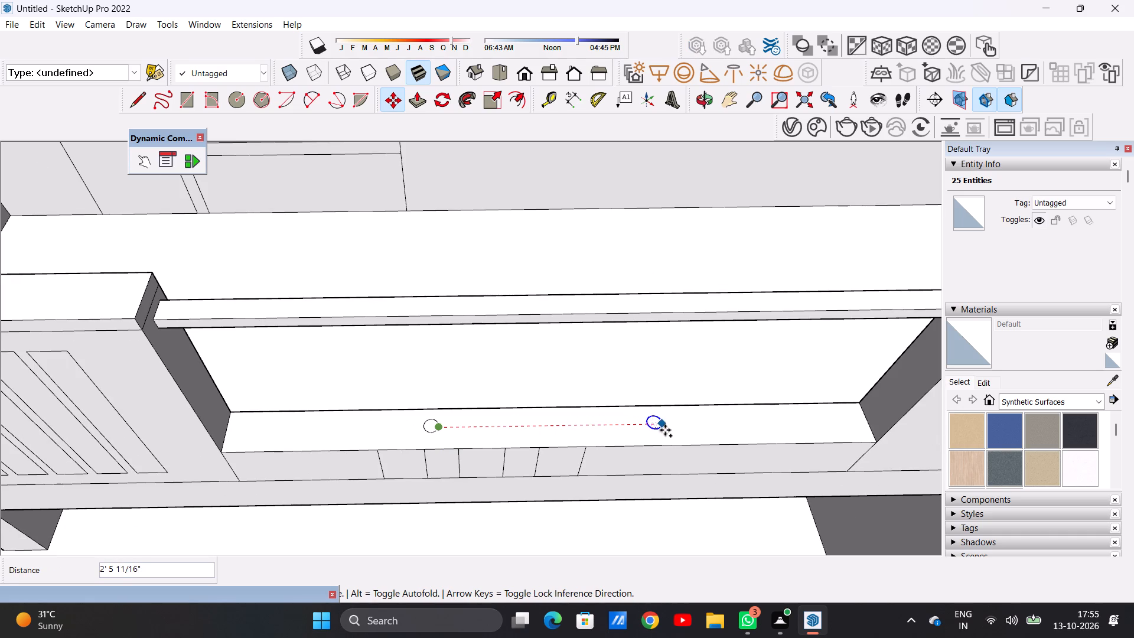
pyautogui.click(672, 430)
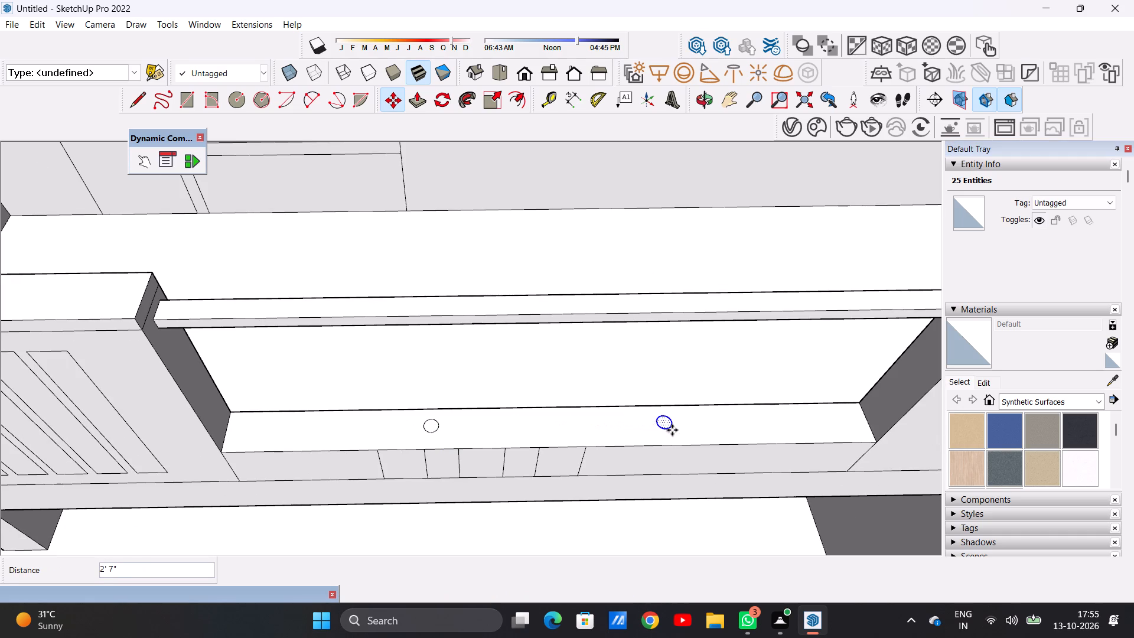
pyautogui.press('space')
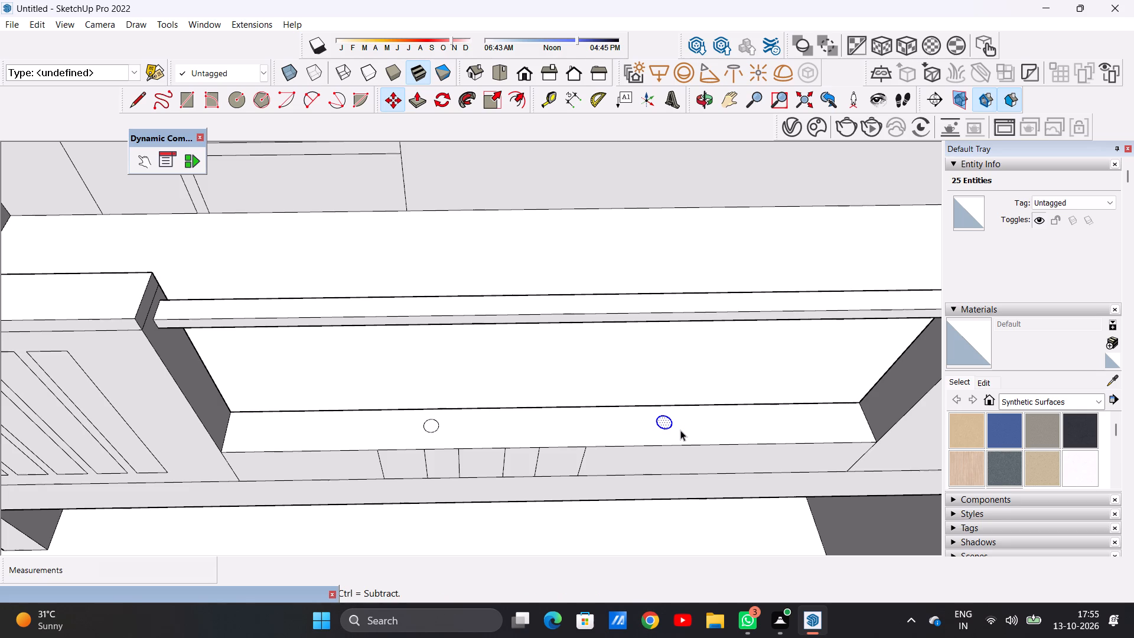
pyautogui.click(680, 430)
pyautogui.scroll(-3, 561, 372)
pyautogui.scroll(1, 561, 372)
pyautogui.scroll(-11, 561, 372)
pyautogui.click(862, 460)
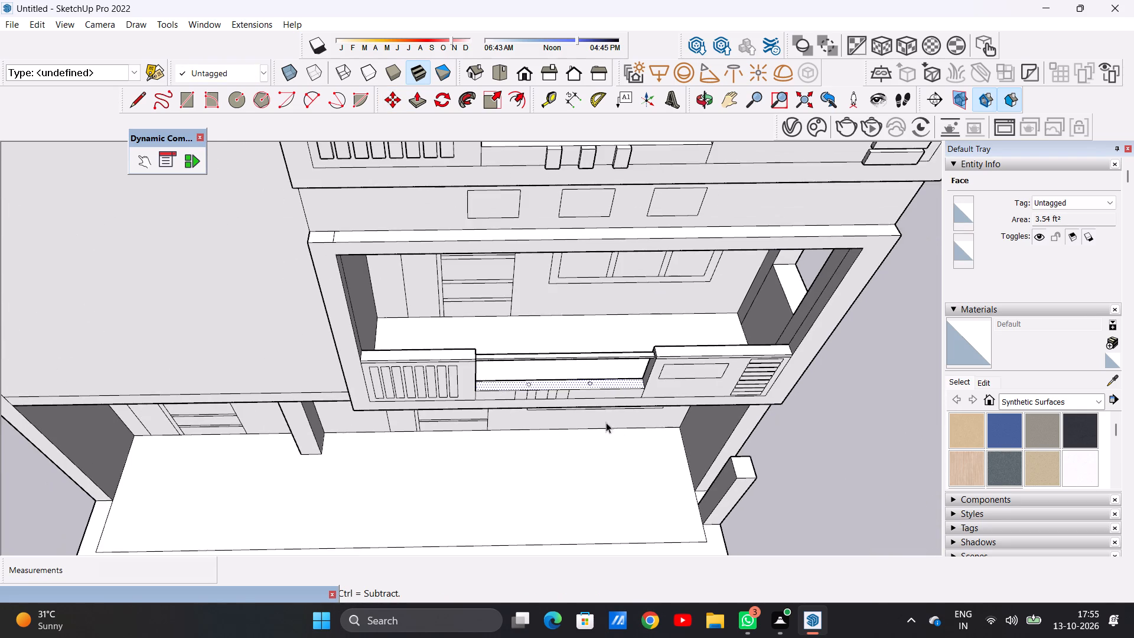
# Draw a circle of about 7/16" radius on the panelled parapet's inner end face, just below the horizontal rail.
pyautogui.scroll(-1, 594, 418)
pyautogui.moveTo(595, 426); pyautogui.dragTo(696, 273, button='middle')
pyautogui.scroll(4, 642, 326)
pyautogui.moveTo(592, 393); pyautogui.dragTo(633, 372, button='middle')
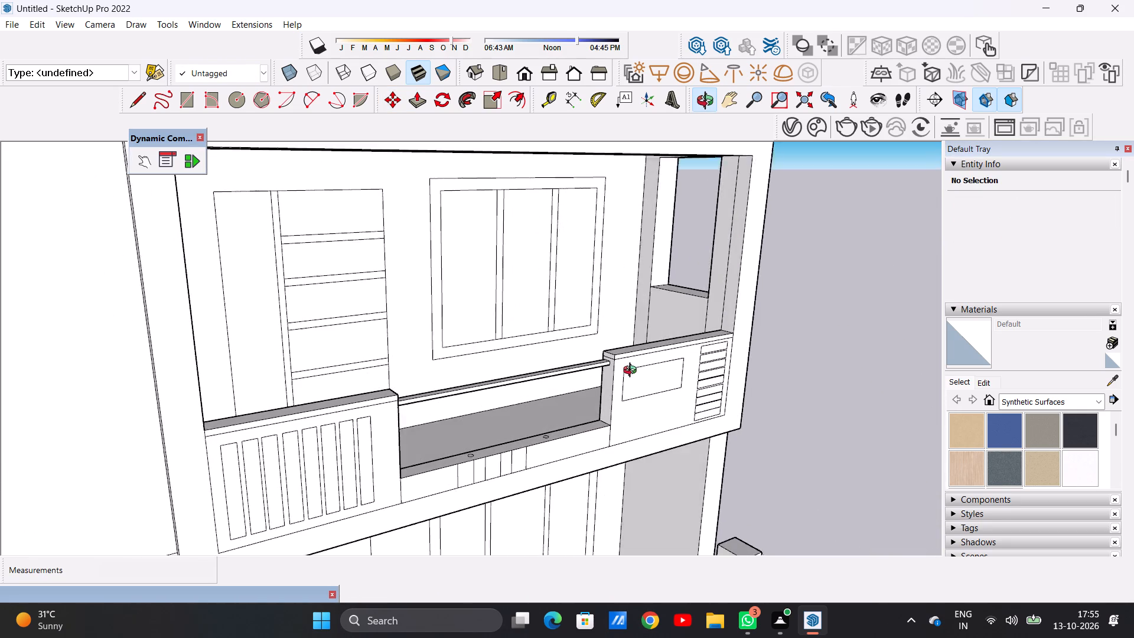
pyautogui.moveTo(633, 372); pyautogui.dragTo(667, 346, button='middle')
pyautogui.scroll(1, 597, 379)
pyautogui.scroll(-1, 585, 388)
pyautogui.scroll(8, 585, 388)
pyautogui.moveTo(608, 386); pyautogui.dragTo(647, 363, button='middle')
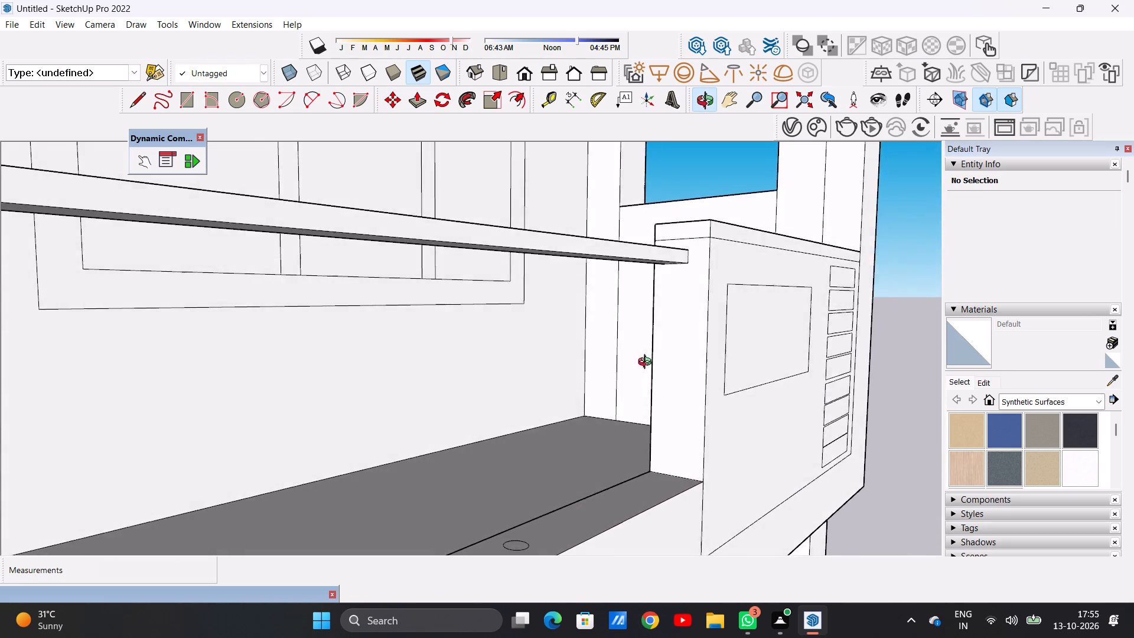
pyautogui.moveTo(647, 363); pyautogui.dragTo(733, 366, button='middle')
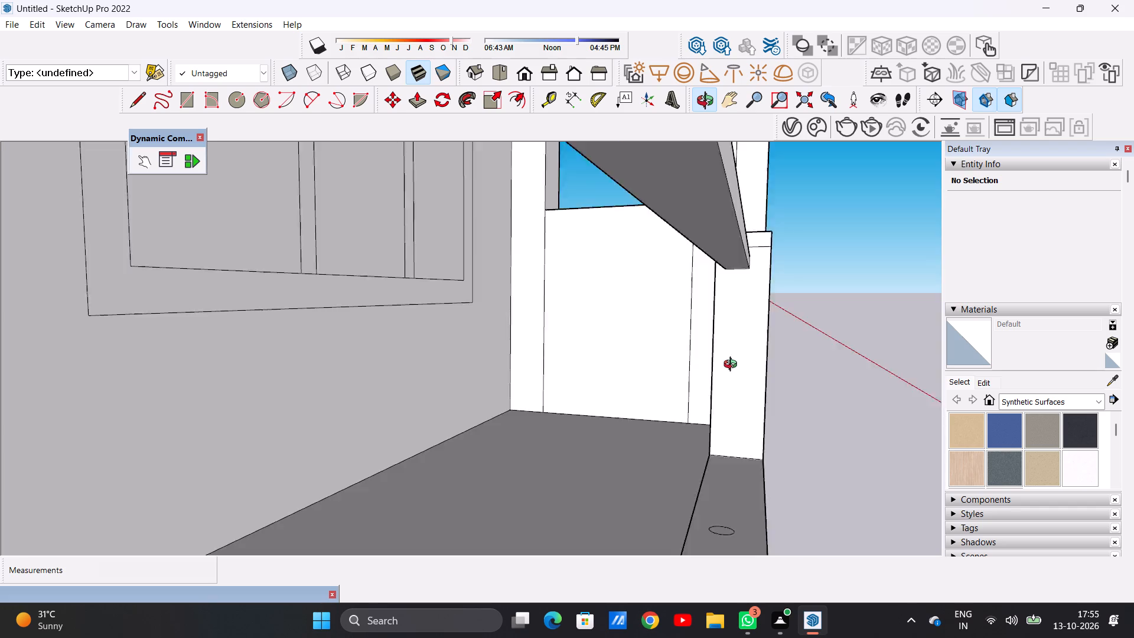
pyautogui.moveTo(733, 366); pyautogui.dragTo(722, 369, button='middle')
pyautogui.scroll(6, 718, 295)
pyautogui.moveTo(718, 295); pyautogui.dragTo(745, 293, button='middle')
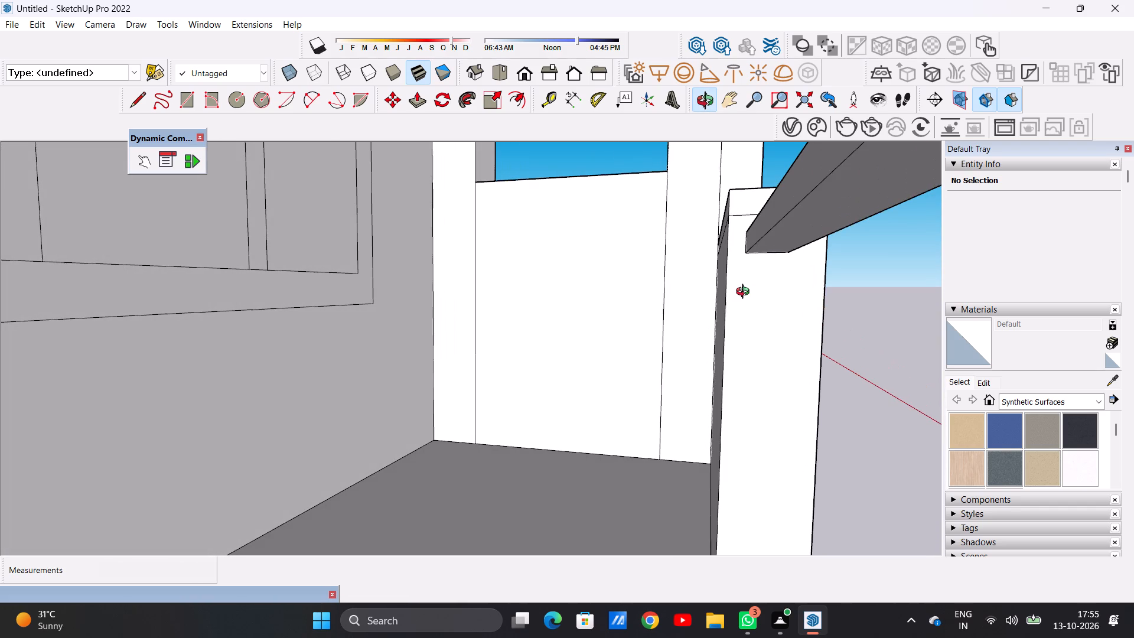
pyautogui.moveTo(745, 293); pyautogui.dragTo(734, 293, button='middle')
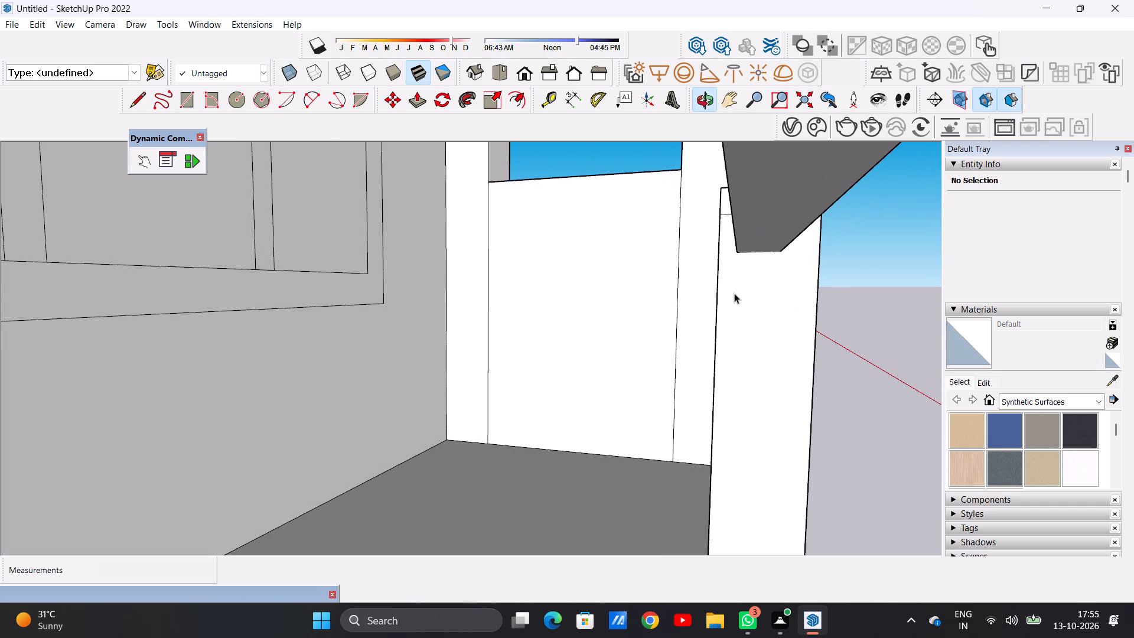
pyautogui.press('c')
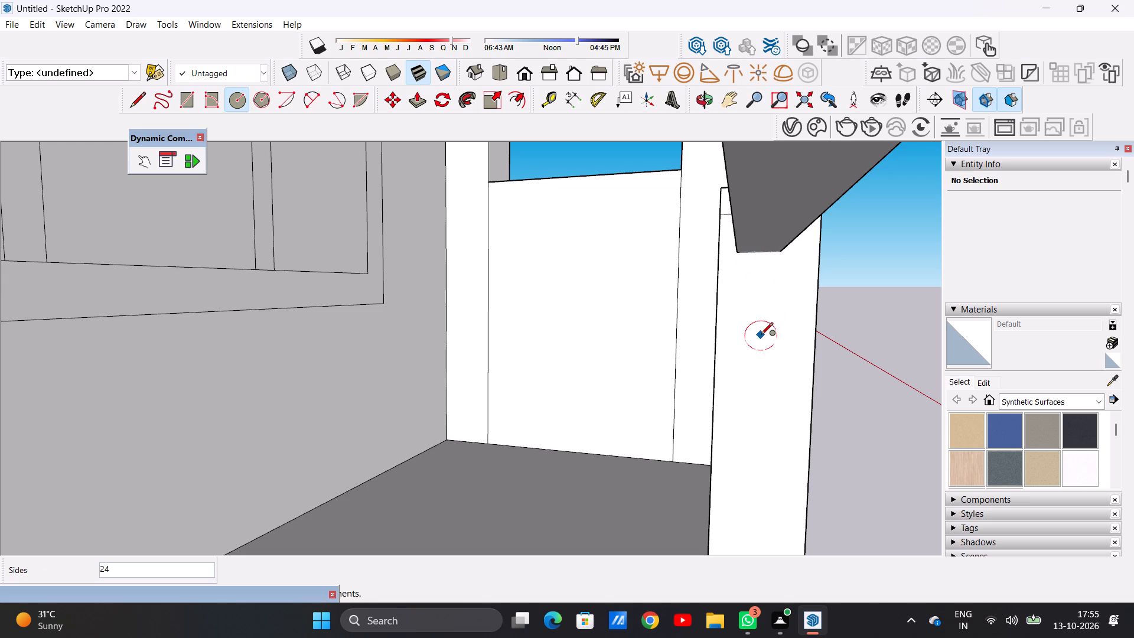
pyautogui.click(765, 298)
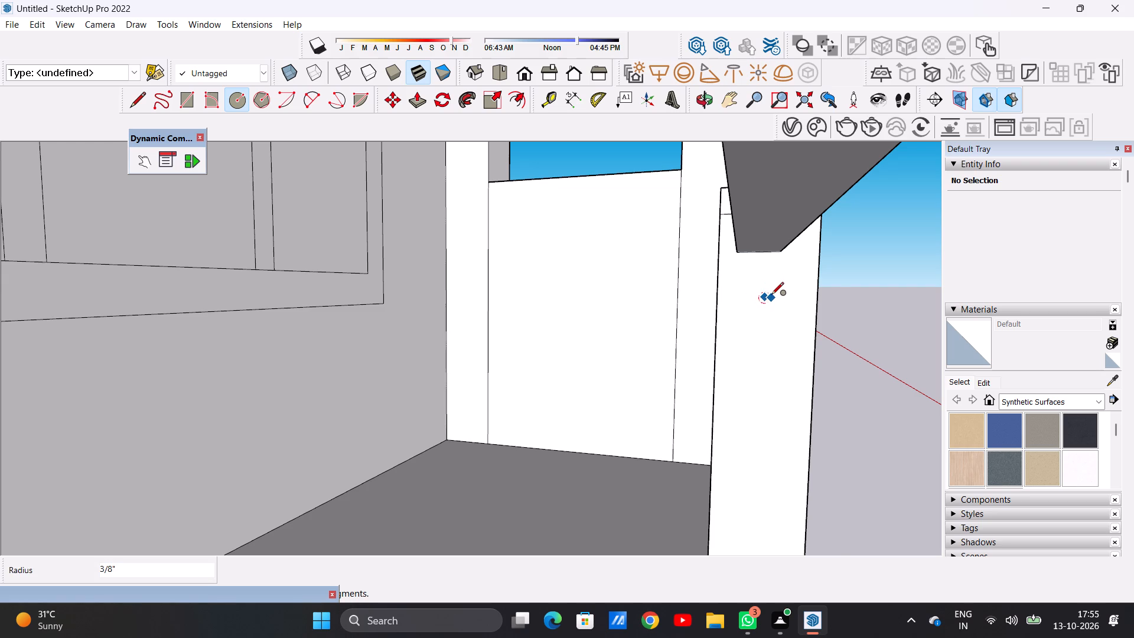
pyautogui.scroll(6, 771, 295)
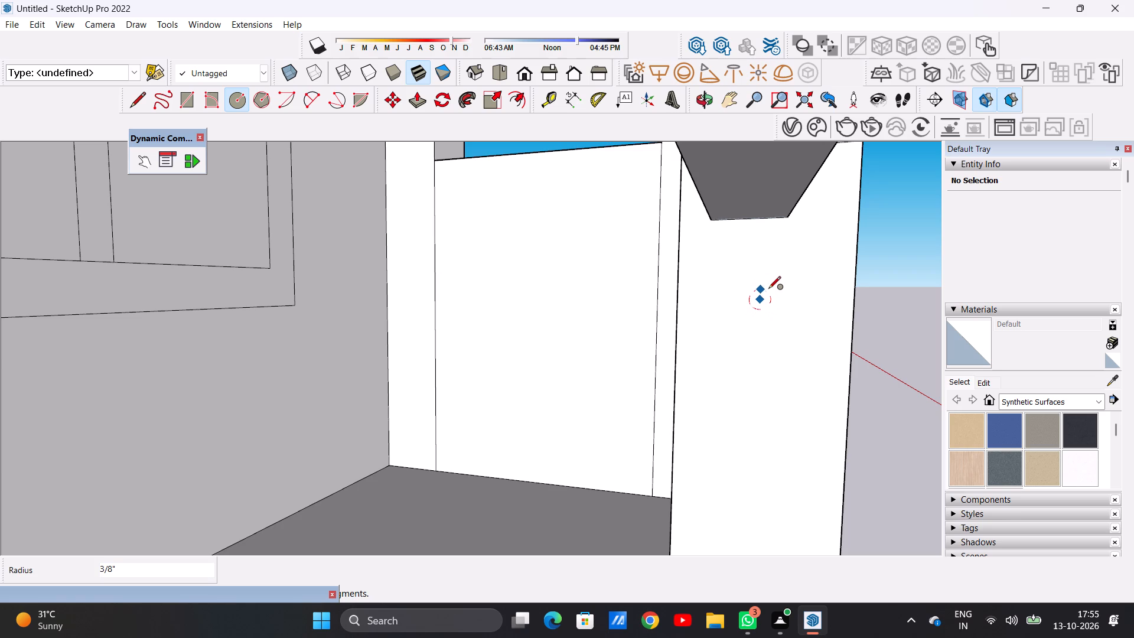
pyautogui.click(769, 291)
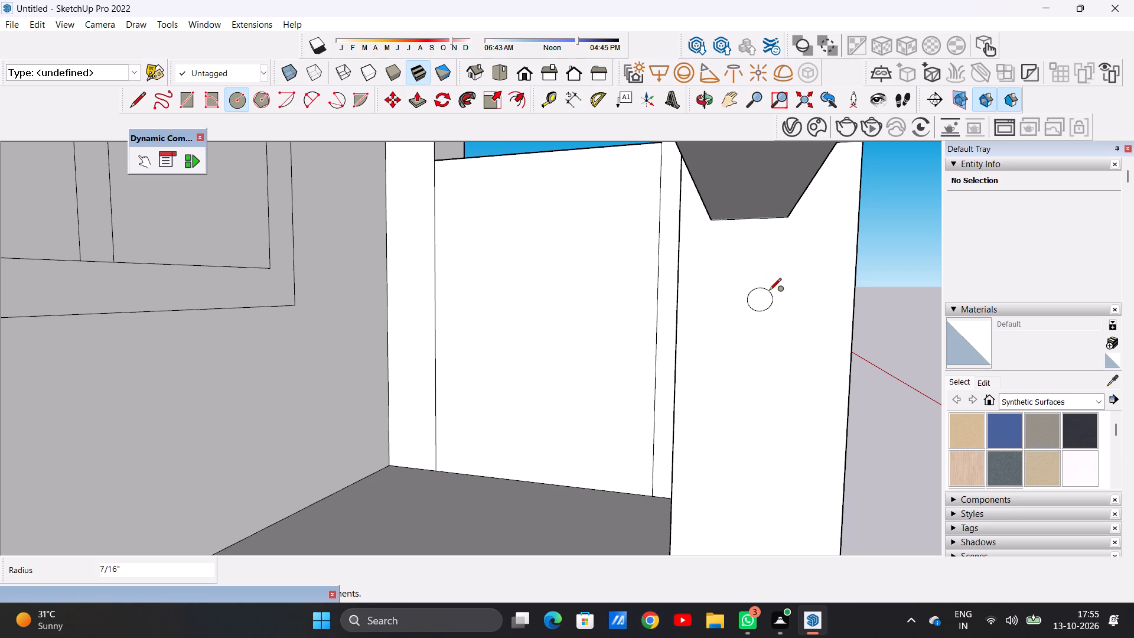
pyautogui.press('space')
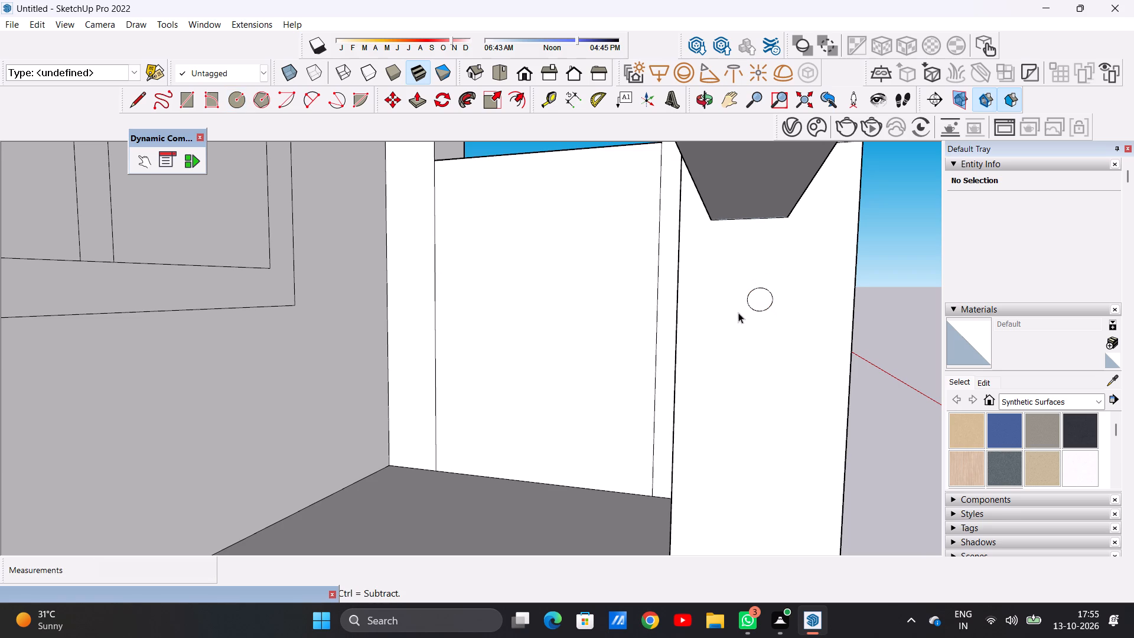
# Show the whole house facade in the standard front view.
pyautogui.scroll(-2, 623, 384)
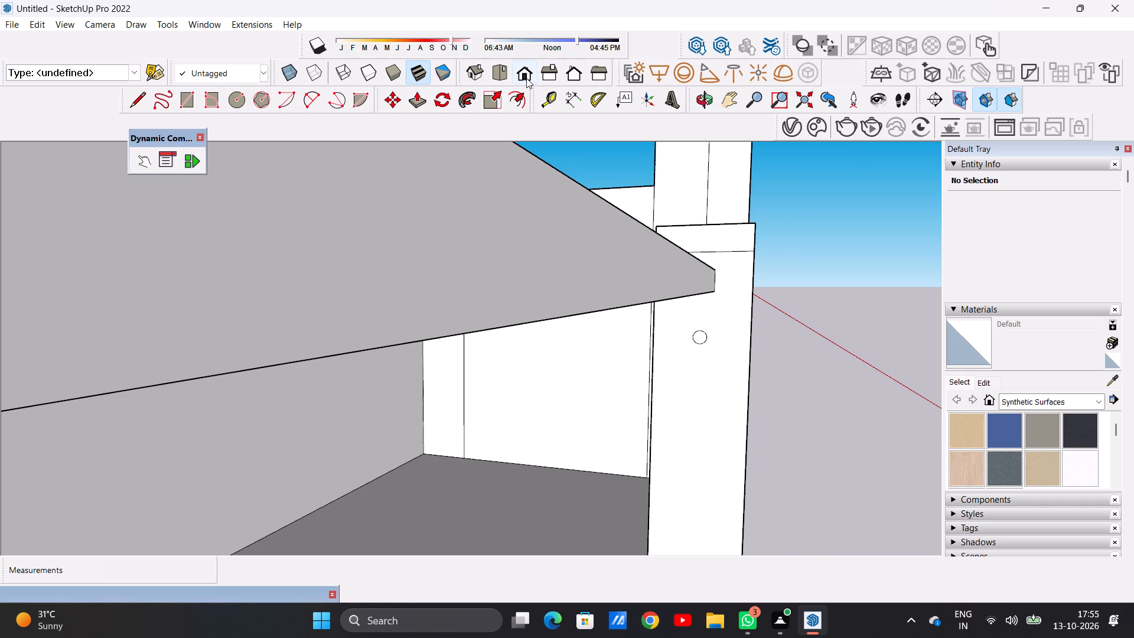
pyautogui.click(526, 78)
pyautogui.scroll(-20, 655, 254)
pyautogui.scroll(-8, 655, 254)
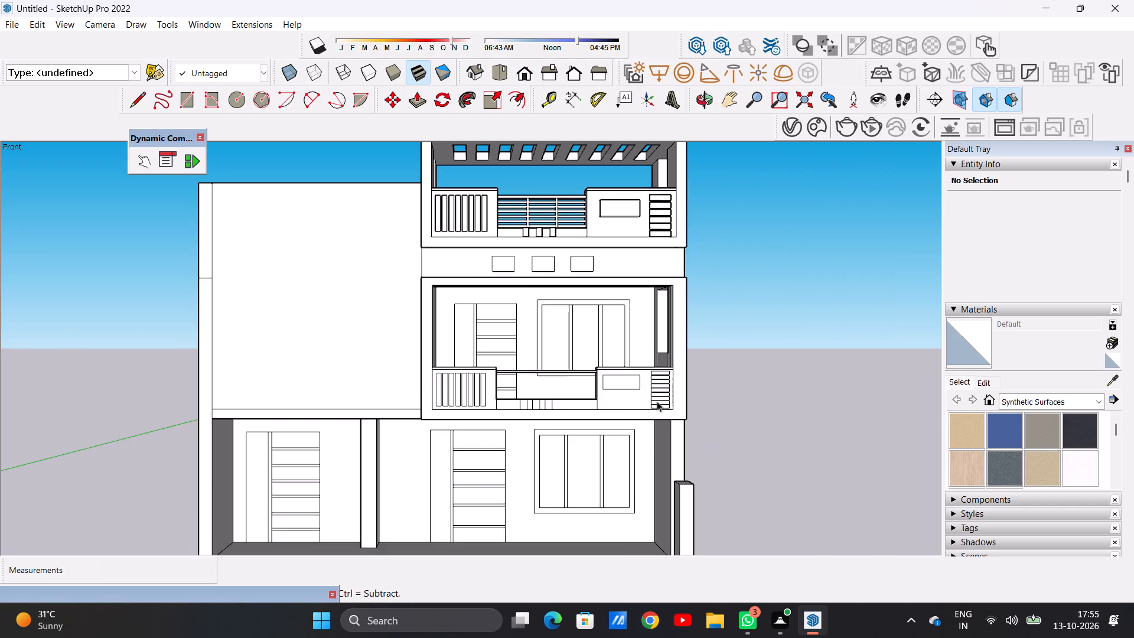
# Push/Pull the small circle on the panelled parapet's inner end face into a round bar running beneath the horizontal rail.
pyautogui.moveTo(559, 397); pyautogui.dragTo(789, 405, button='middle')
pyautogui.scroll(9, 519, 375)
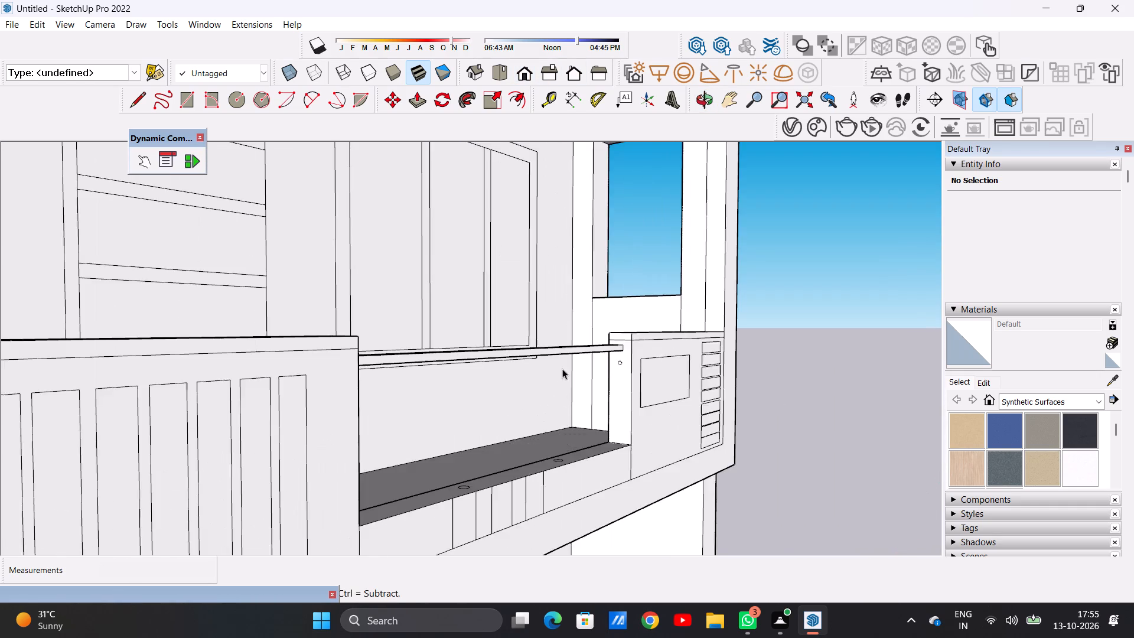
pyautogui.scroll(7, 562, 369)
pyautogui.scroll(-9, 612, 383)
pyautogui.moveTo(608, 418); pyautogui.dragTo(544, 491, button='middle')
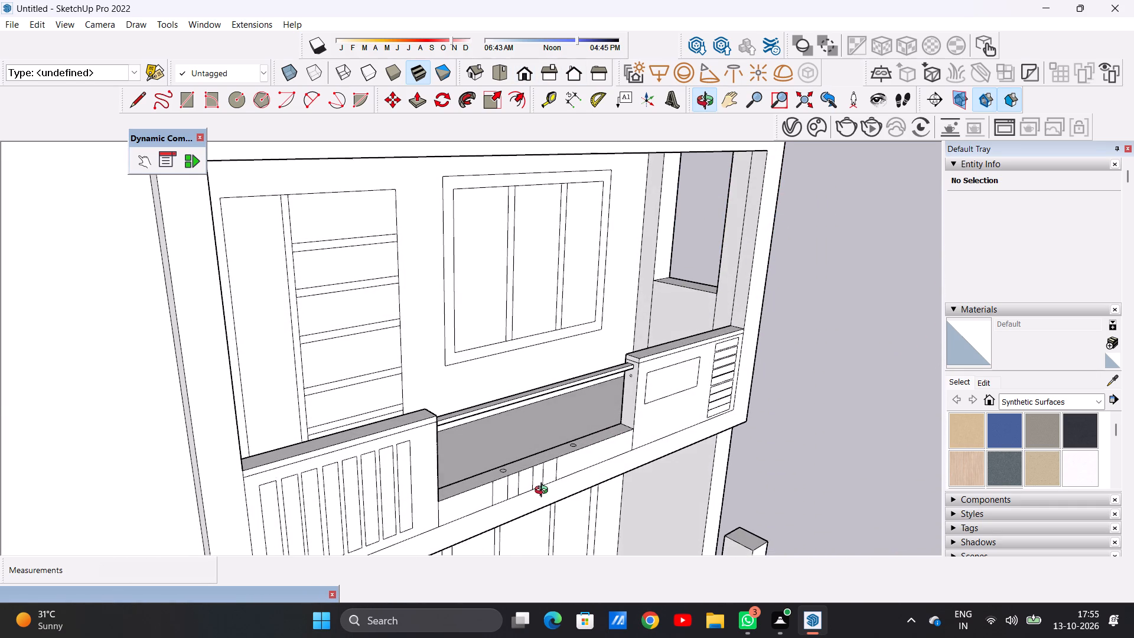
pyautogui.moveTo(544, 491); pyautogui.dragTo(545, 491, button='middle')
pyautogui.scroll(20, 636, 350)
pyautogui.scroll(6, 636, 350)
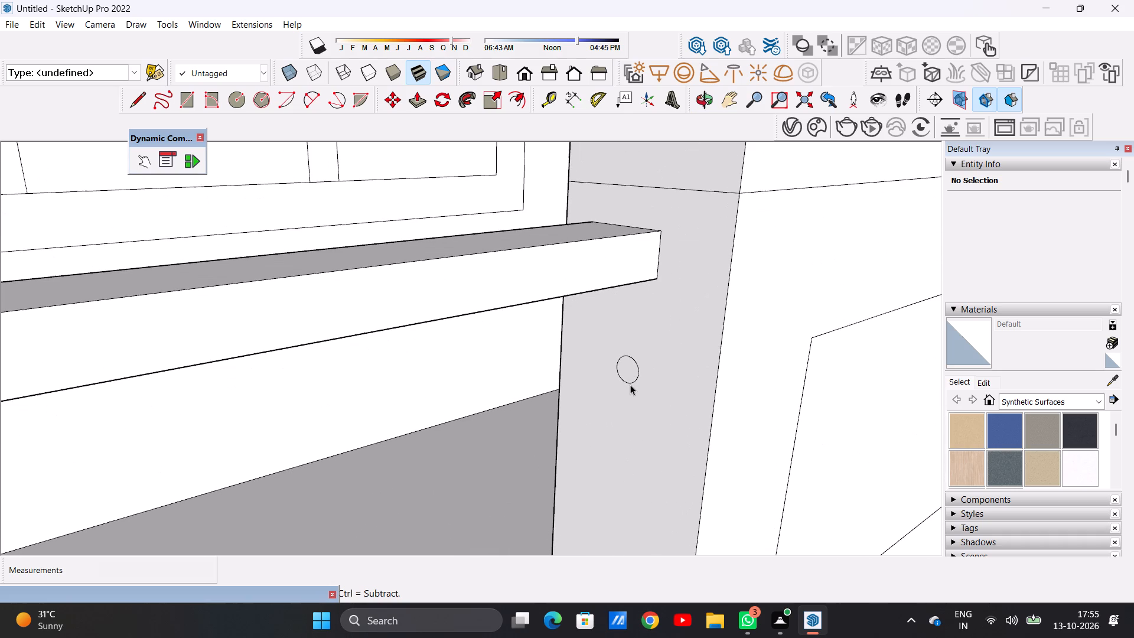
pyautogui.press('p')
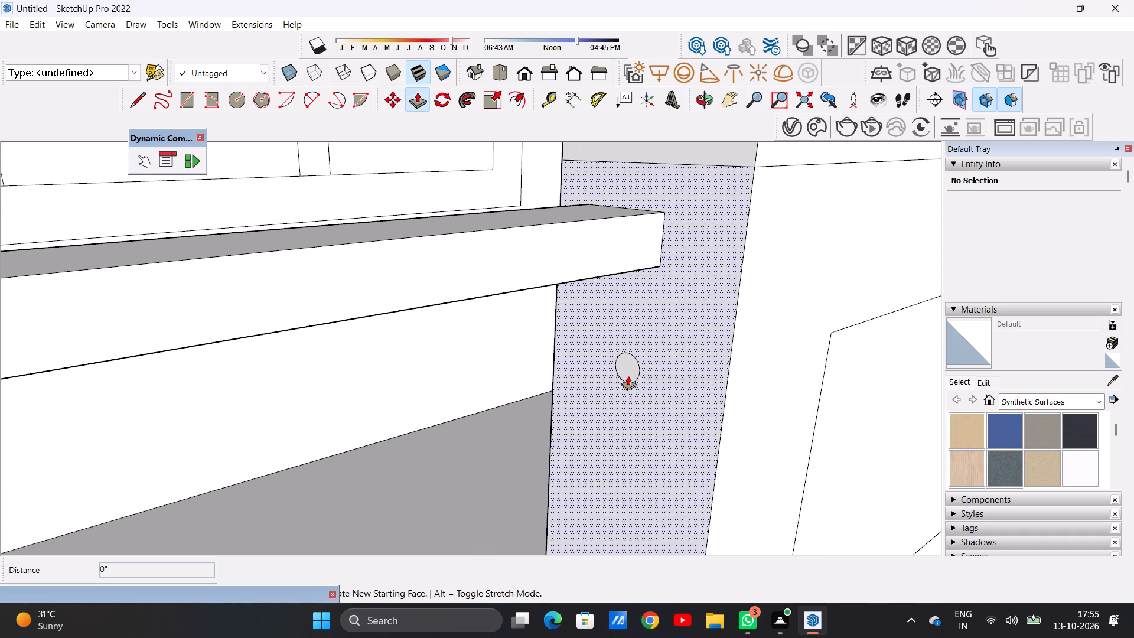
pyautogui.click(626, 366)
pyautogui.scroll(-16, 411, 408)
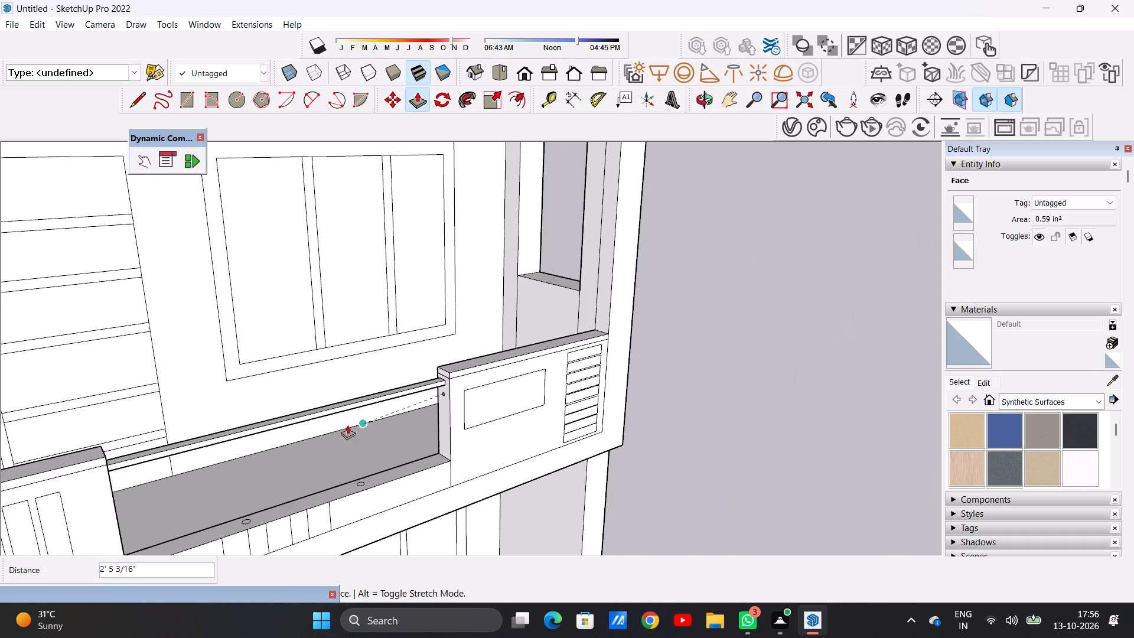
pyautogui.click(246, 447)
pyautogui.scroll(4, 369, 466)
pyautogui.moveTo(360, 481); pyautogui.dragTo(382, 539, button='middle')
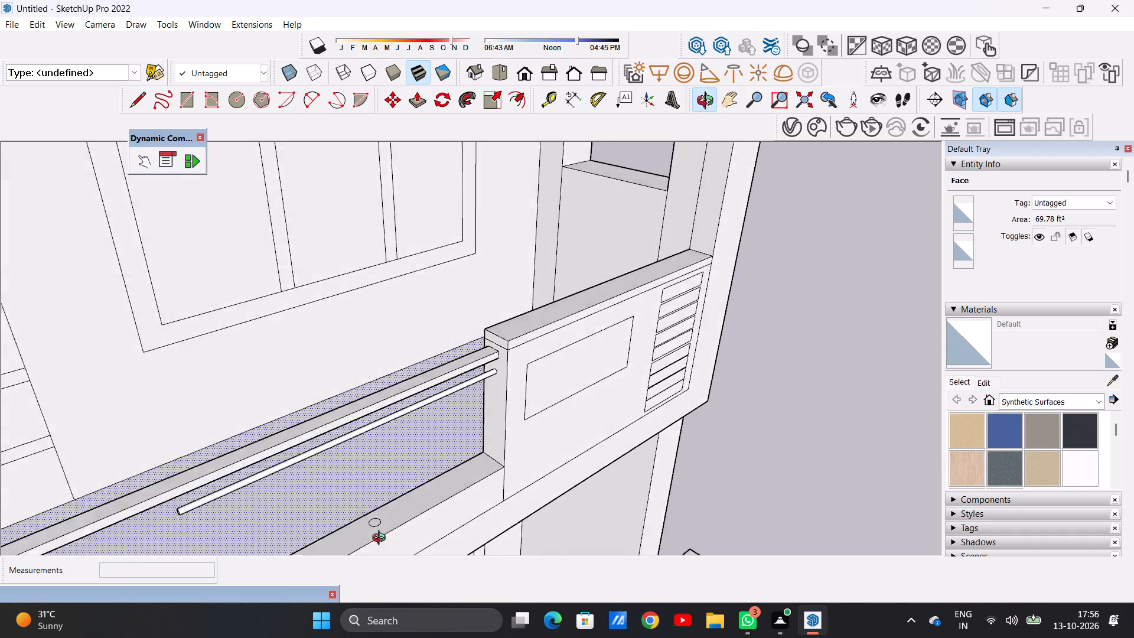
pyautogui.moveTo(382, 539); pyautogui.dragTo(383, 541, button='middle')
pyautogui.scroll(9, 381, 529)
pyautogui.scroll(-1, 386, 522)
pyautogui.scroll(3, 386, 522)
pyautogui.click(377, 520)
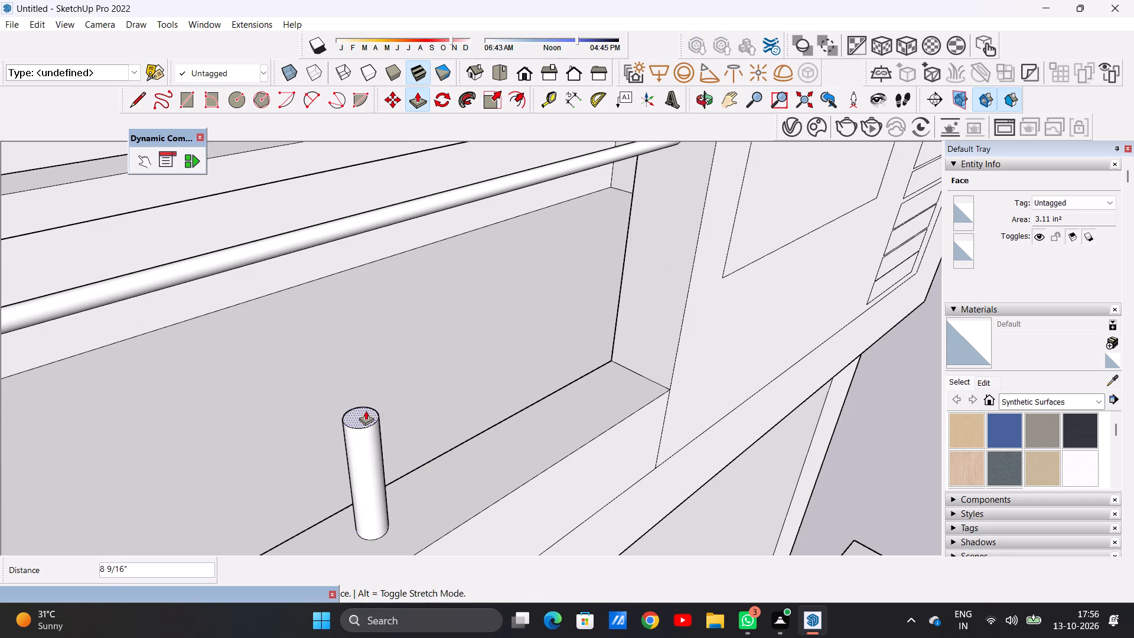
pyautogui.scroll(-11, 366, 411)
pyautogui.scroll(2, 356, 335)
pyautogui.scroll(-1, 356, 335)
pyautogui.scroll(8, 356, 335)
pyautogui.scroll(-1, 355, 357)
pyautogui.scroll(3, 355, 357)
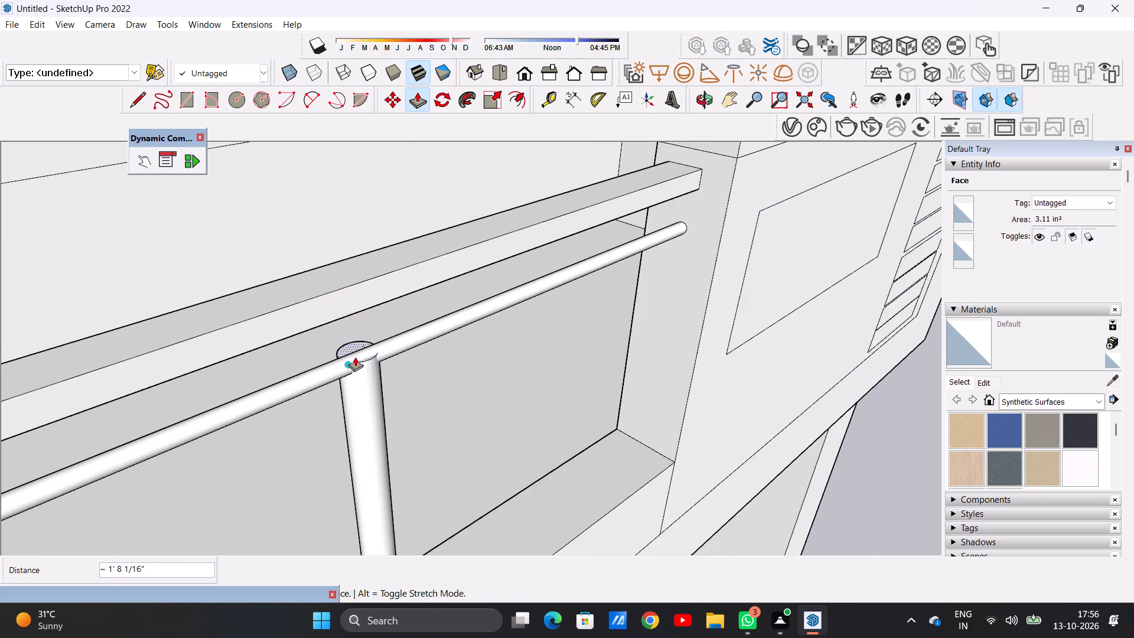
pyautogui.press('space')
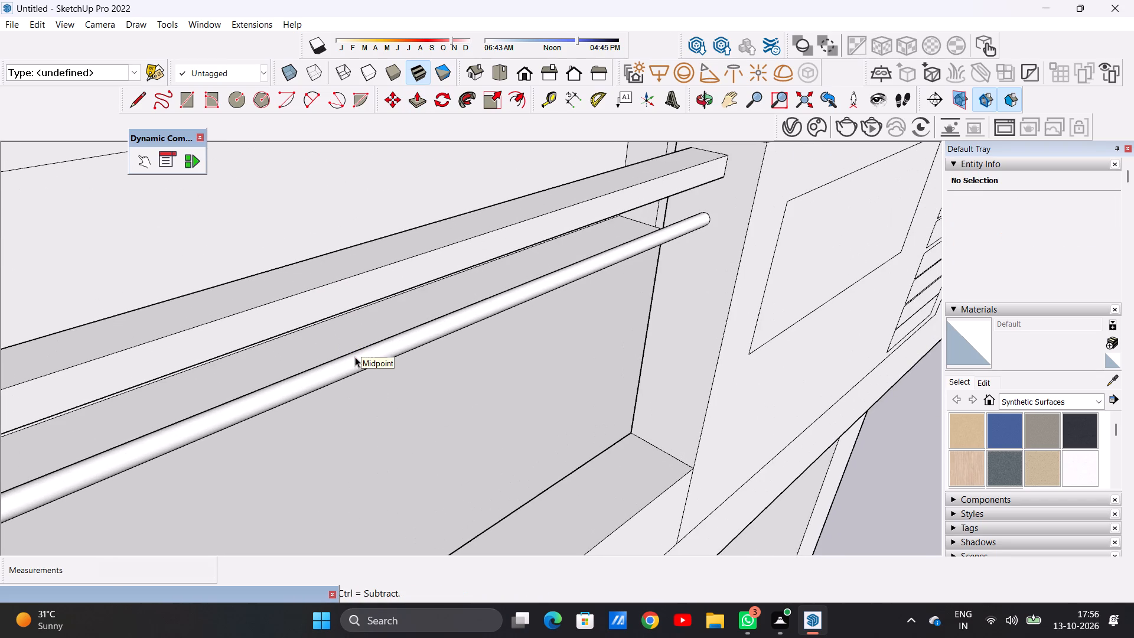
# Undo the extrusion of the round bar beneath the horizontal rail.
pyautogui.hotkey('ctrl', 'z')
# Delete the small circle, face and outline, from the panelled parapet's inner end face below the horizontal rail.
pyautogui.scroll(-4, 368, 347)
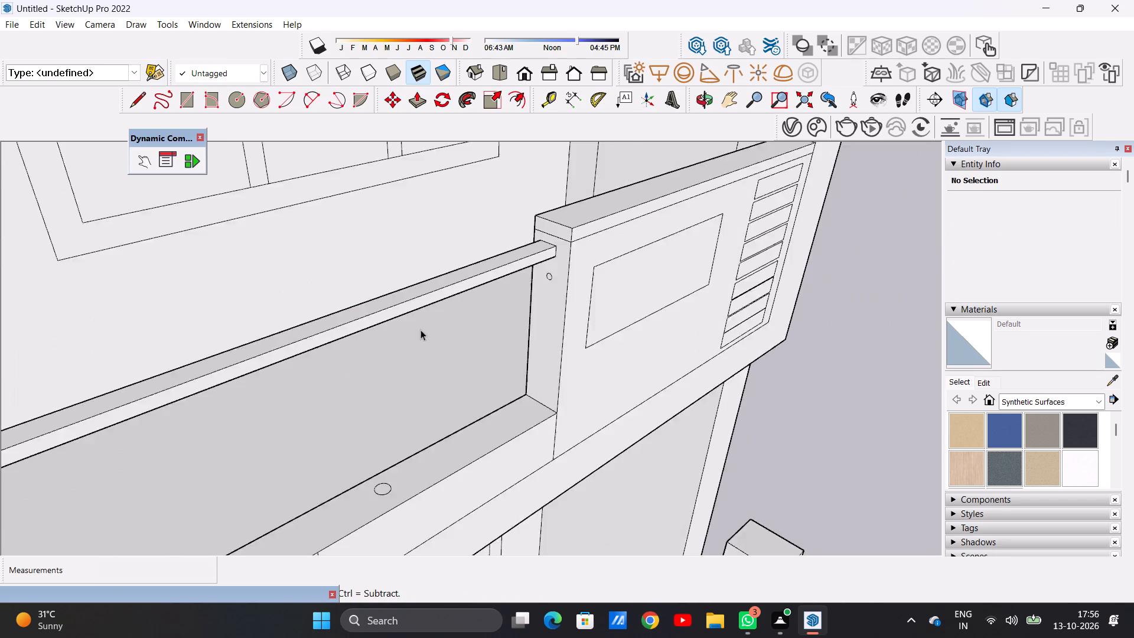
pyautogui.scroll(-2, 421, 330)
pyautogui.moveTo(463, 334); pyautogui.dragTo(571, 248, button='middle')
pyautogui.scroll(6, 549, 246)
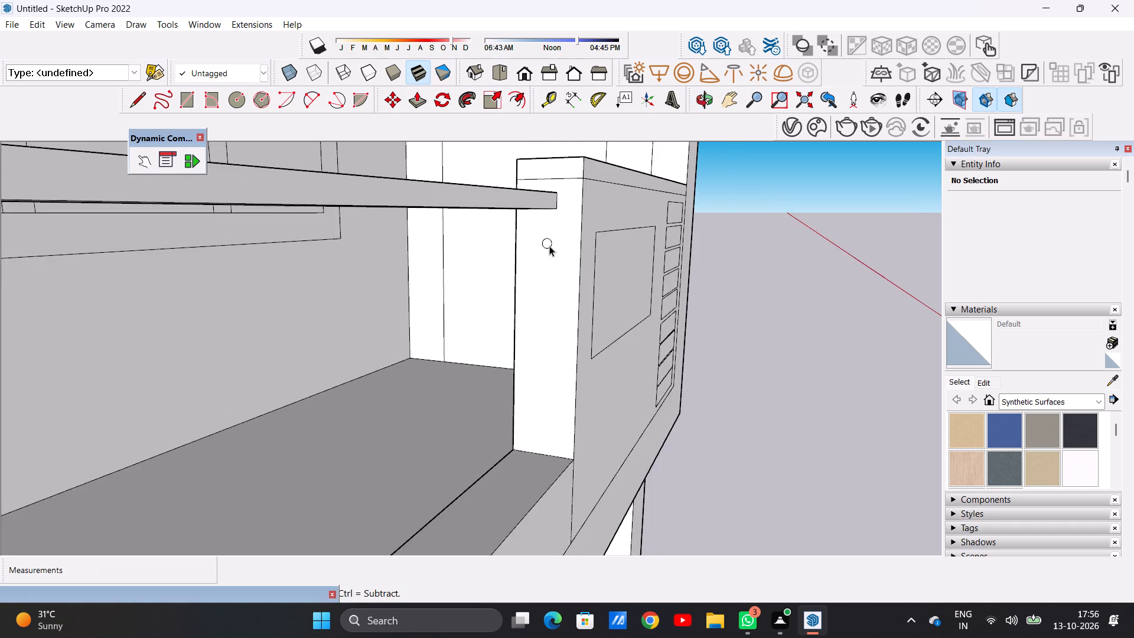
pyautogui.scroll(6, 549, 246)
pyautogui.moveTo(540, 251); pyautogui.dragTo(638, 258, button='middle')
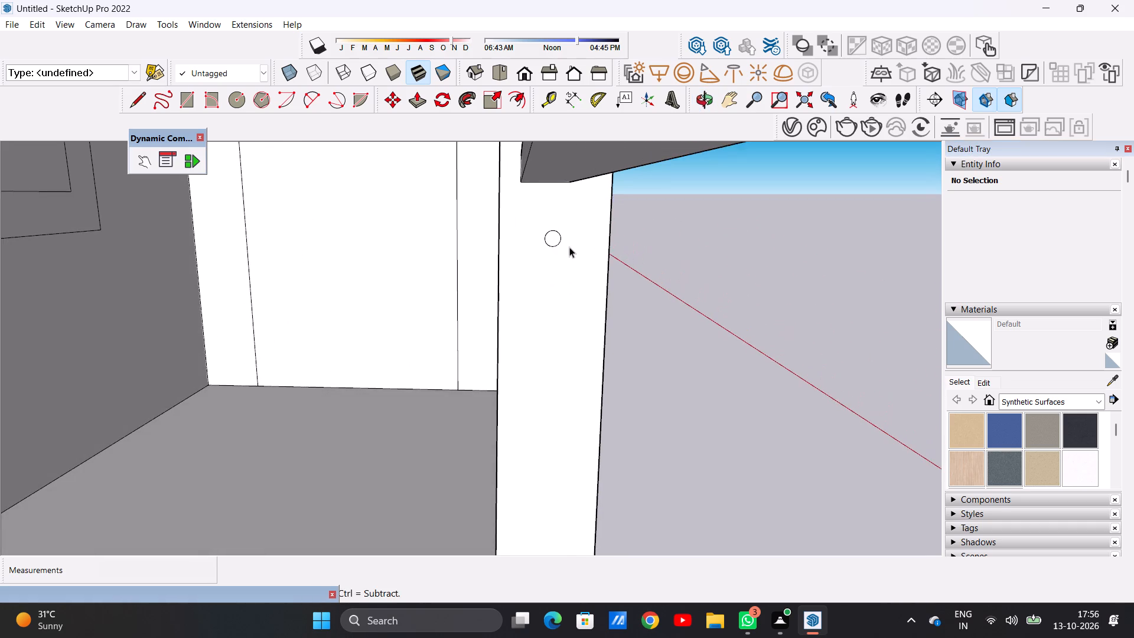
pyautogui.scroll(2, 569, 247)
pyautogui.scroll(-1, 569, 247)
pyautogui.scroll(1, 569, 247)
pyautogui.scroll(-1, 569, 247)
pyautogui.scroll(8, 566, 247)
pyautogui.doubleClick(548, 239)
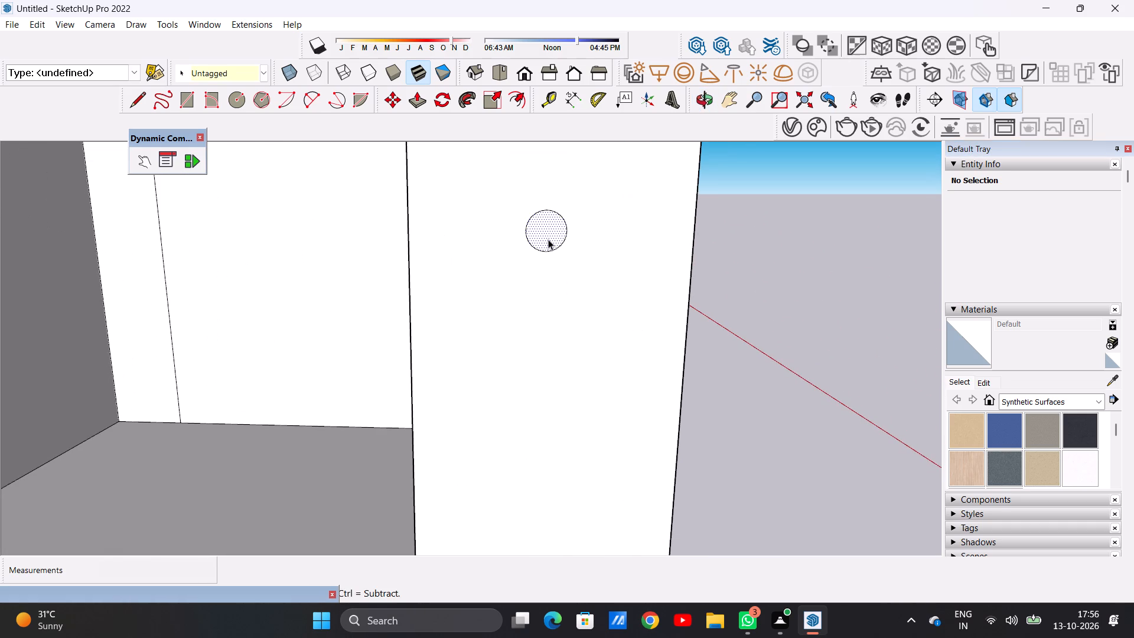
pyautogui.press('Delete')
# Start a replacement circle on the panelled parapet's inner end face.
pyautogui.press('c')
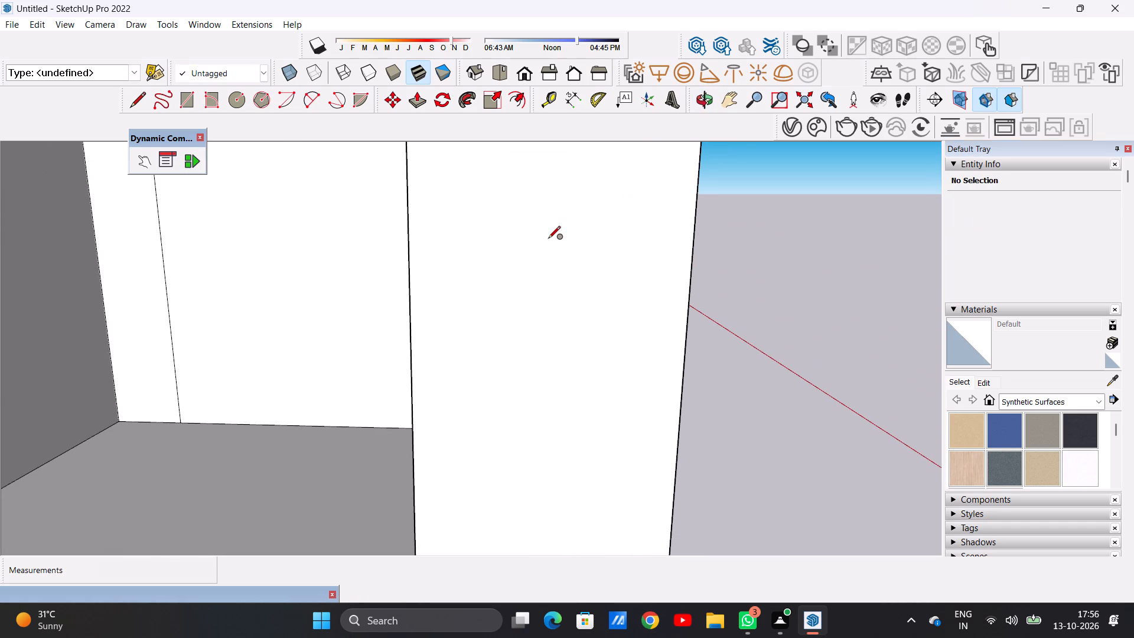